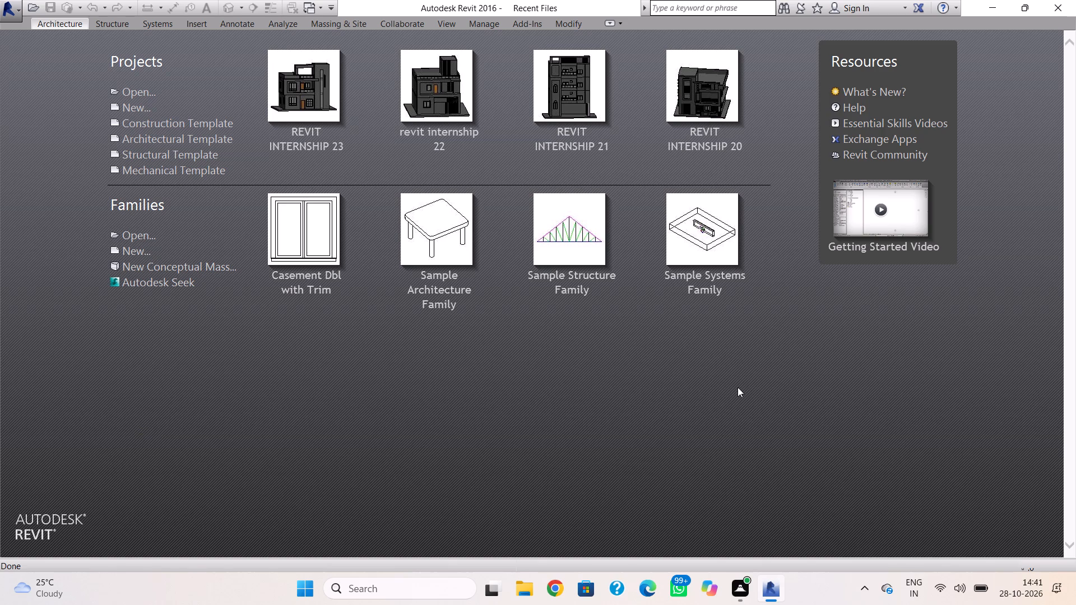
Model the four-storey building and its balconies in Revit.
Create a new project from the Architectural Template.
double_click(216, 132)
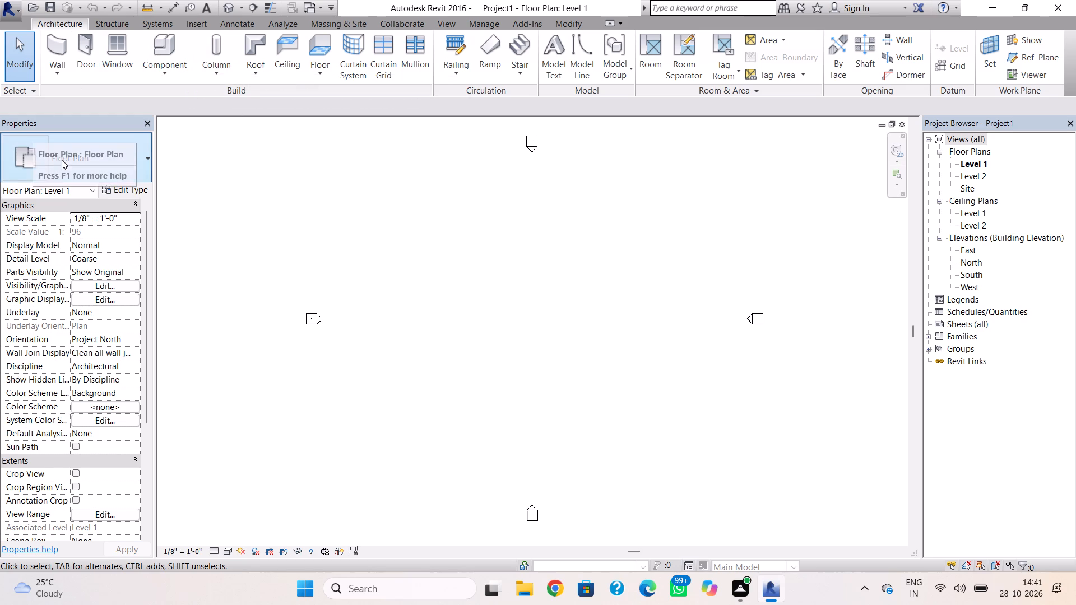
Draw a rectangle of Basic Wall Generic - 8" walls, about 48' by 36', between the elevation markers on the Level 1 plan.
left_click(69, 50)
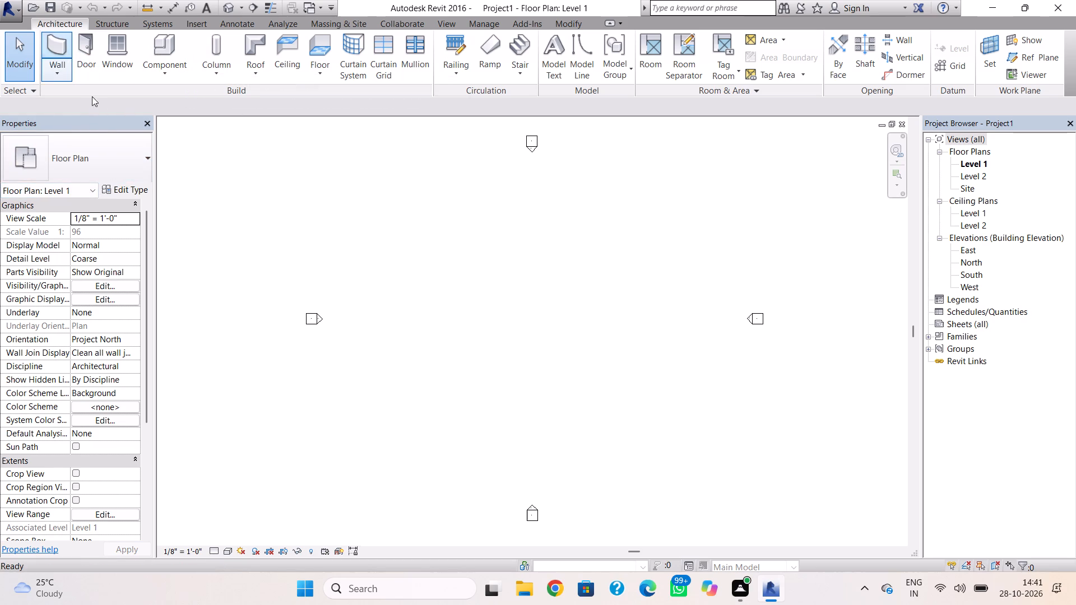
left_click(107, 149)
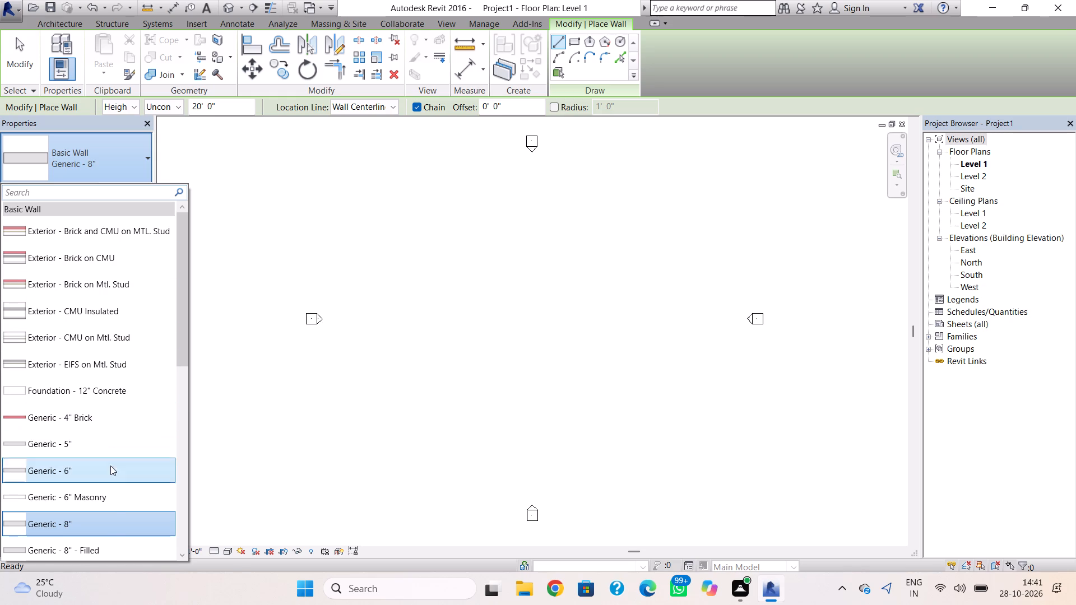
left_click(109, 525)
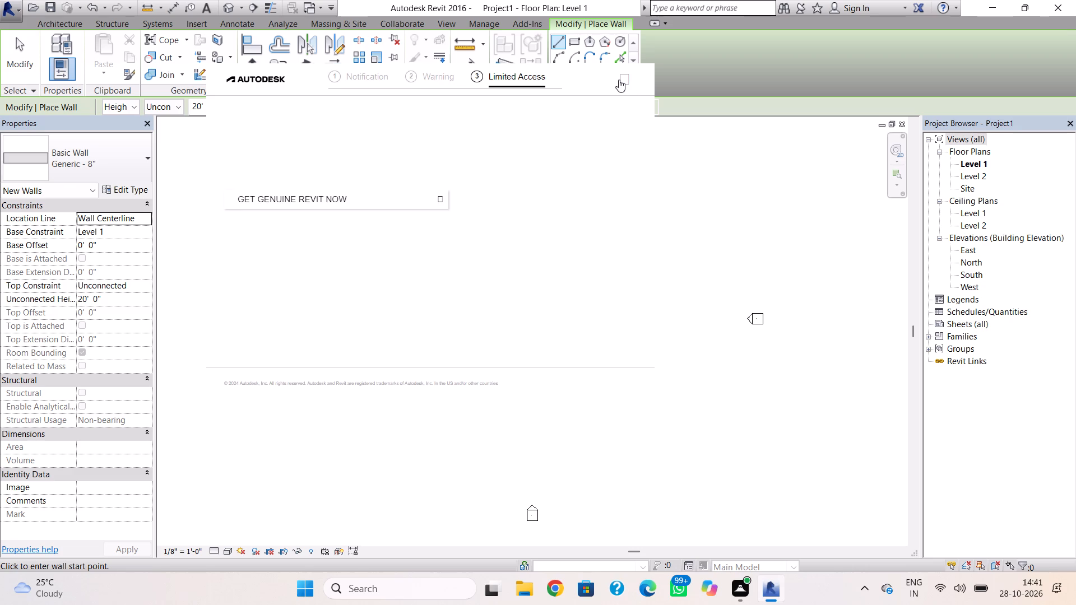
left_click(621, 81)
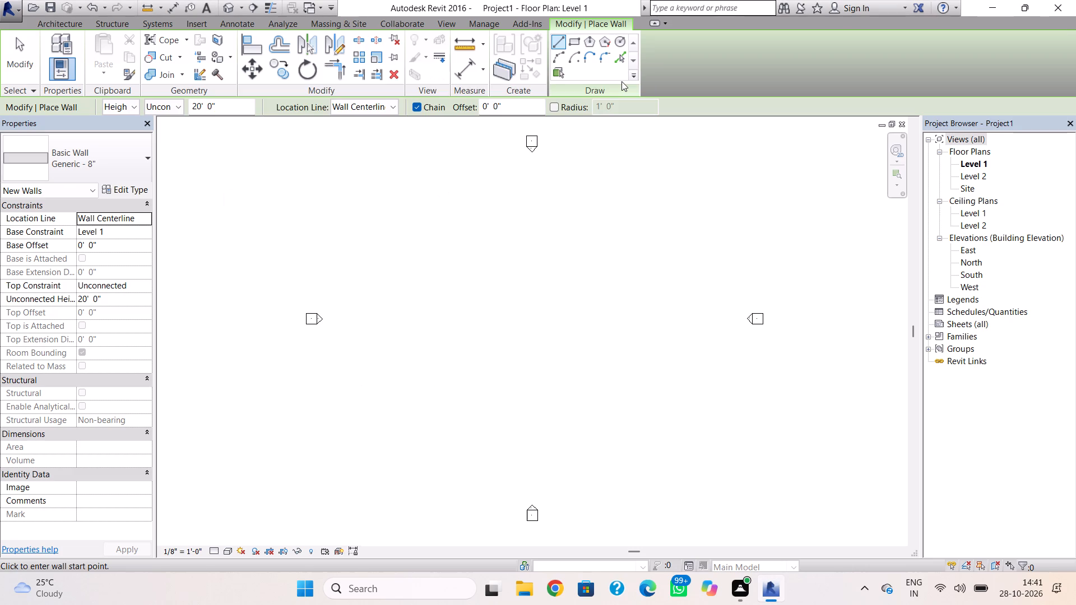
left_click(102, 176)
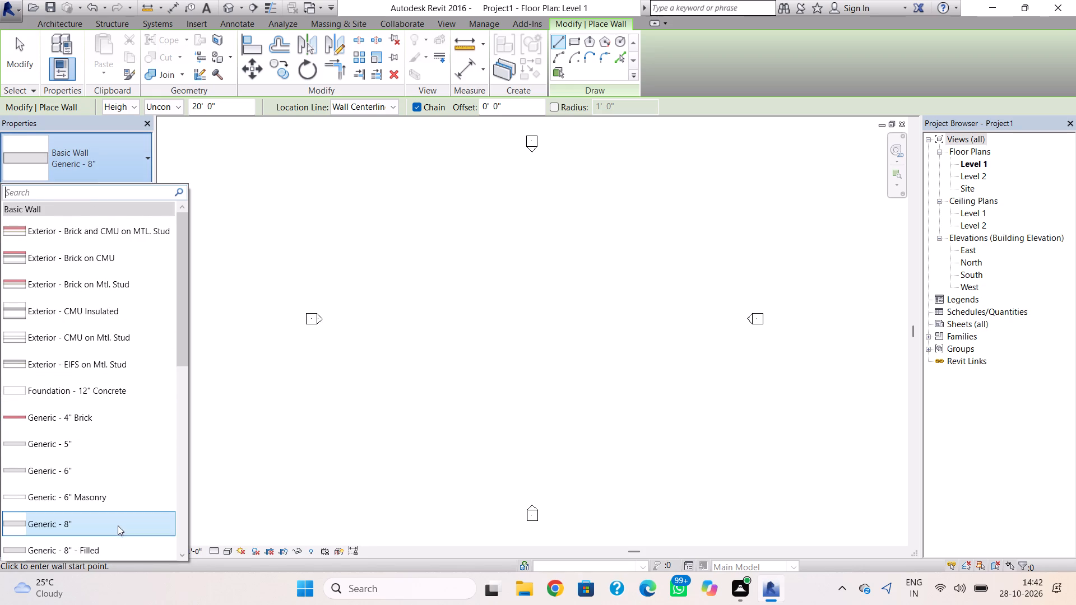
left_click(118, 525)
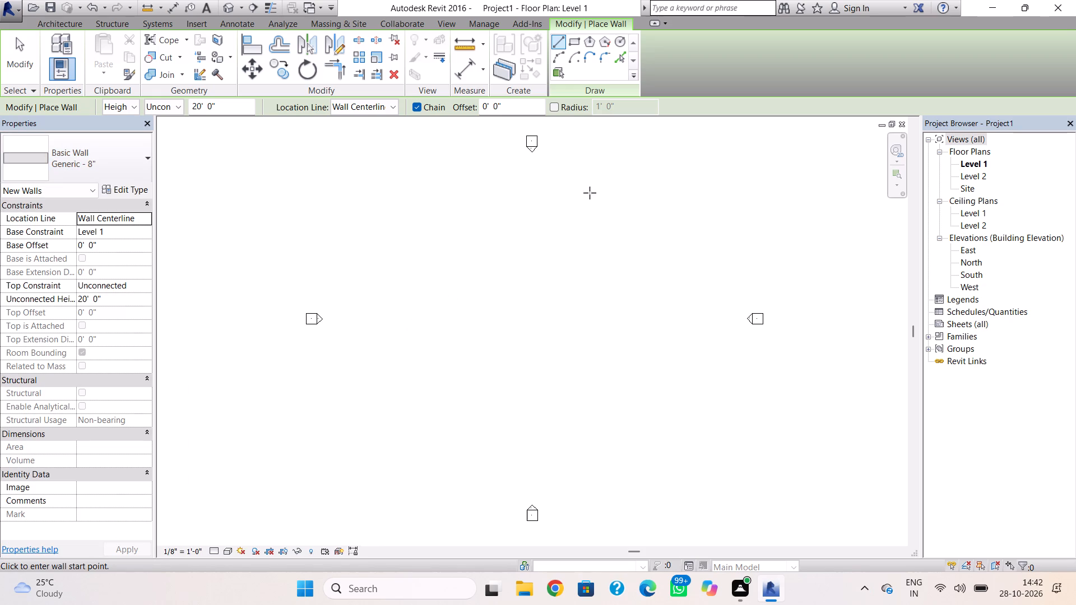
left_click(575, 47)
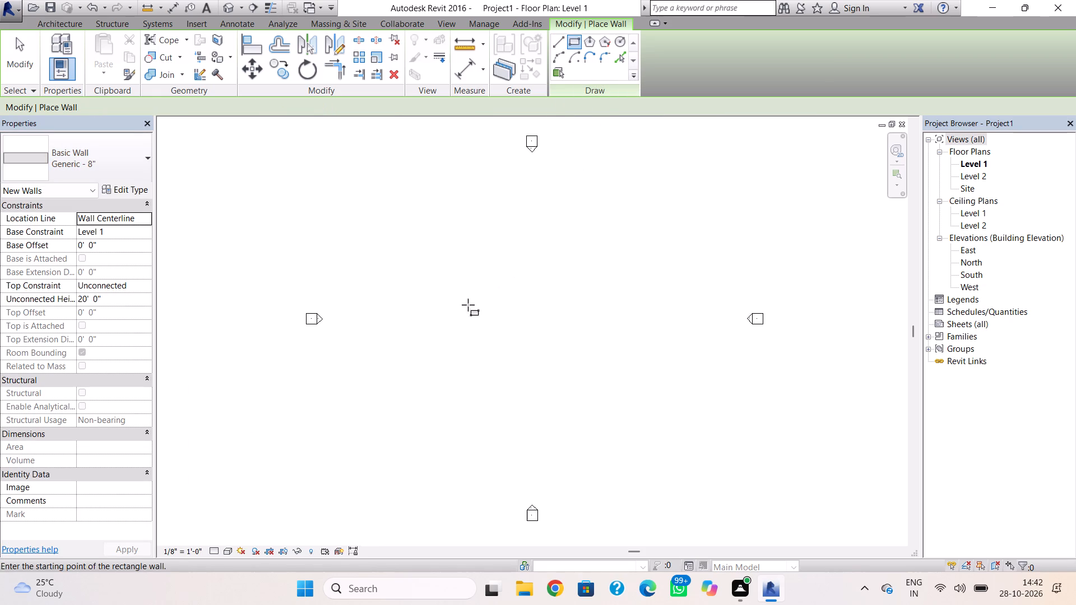
left_click(446, 269)
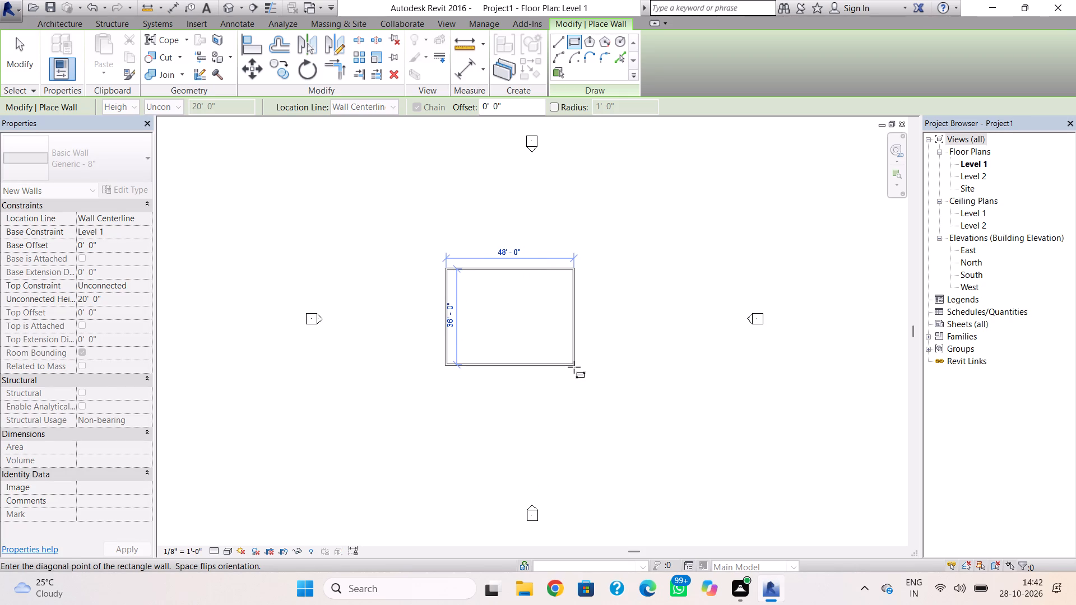
left_click(574, 367)
key("Escape")
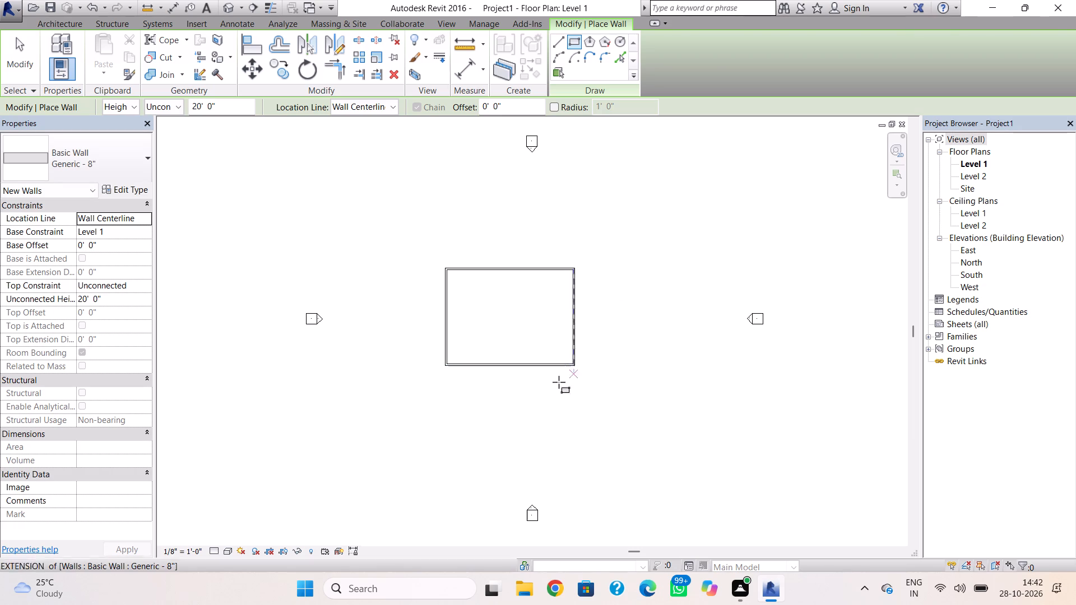
key("Escape")
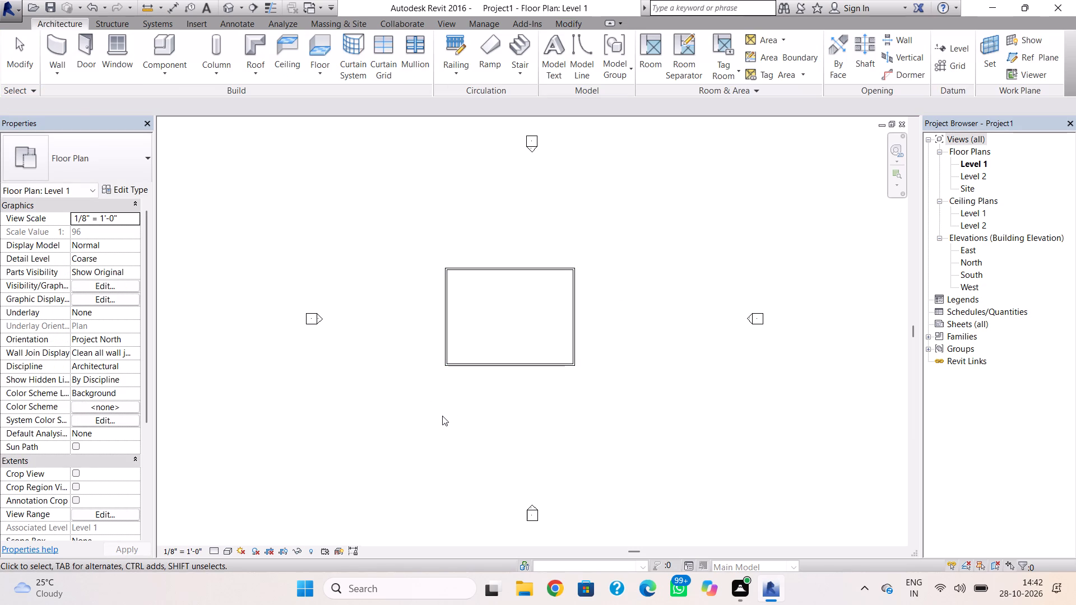
key("Escape")
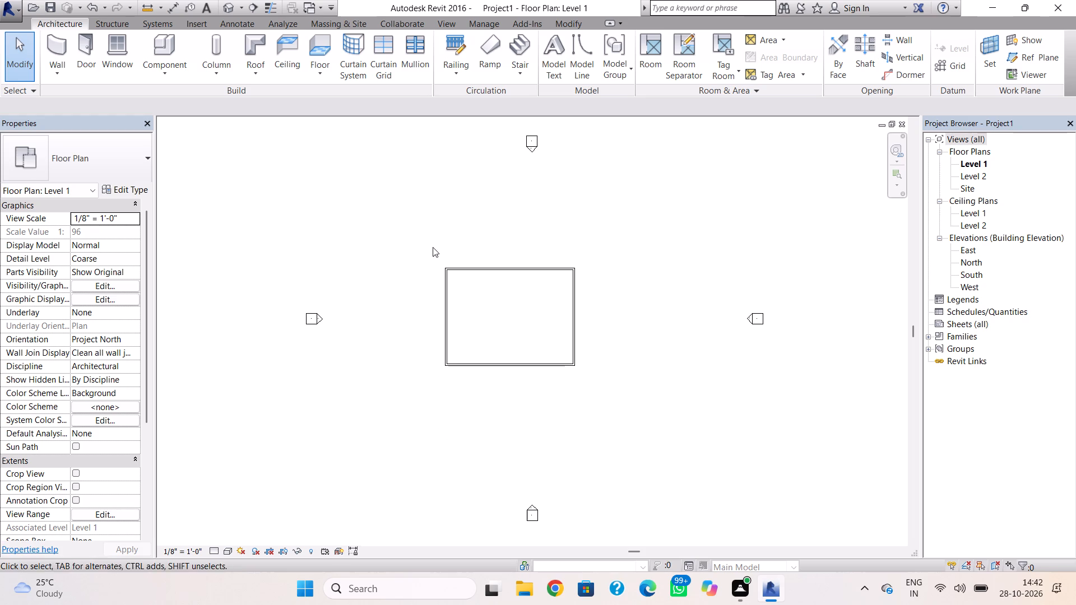
Set the unconnected height of all four walls to 12'.
left_click_drag(433, 247, 585, 398)
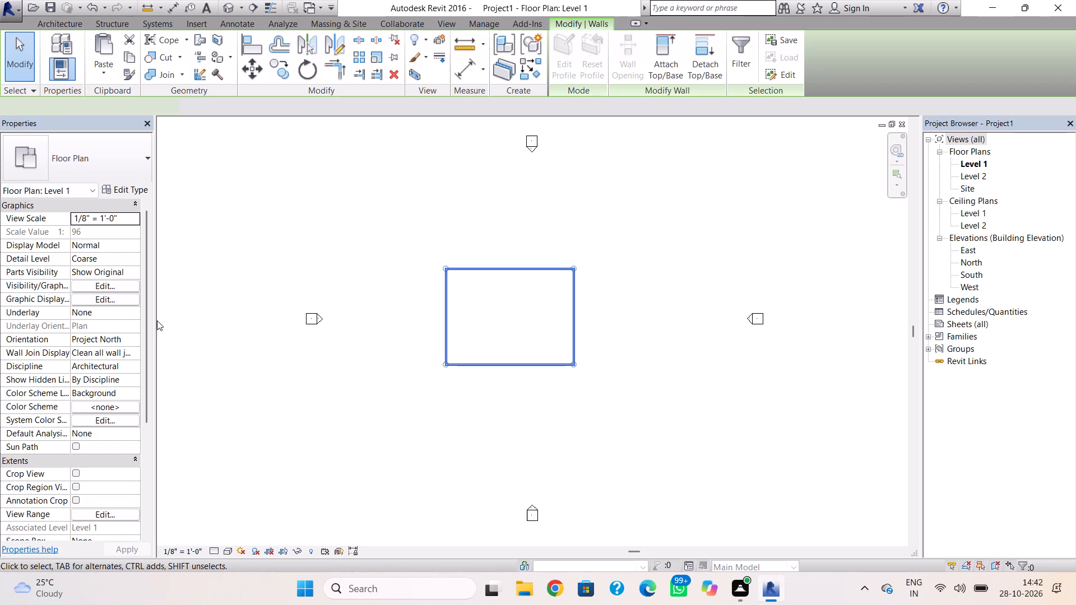
left_click(103, 294)
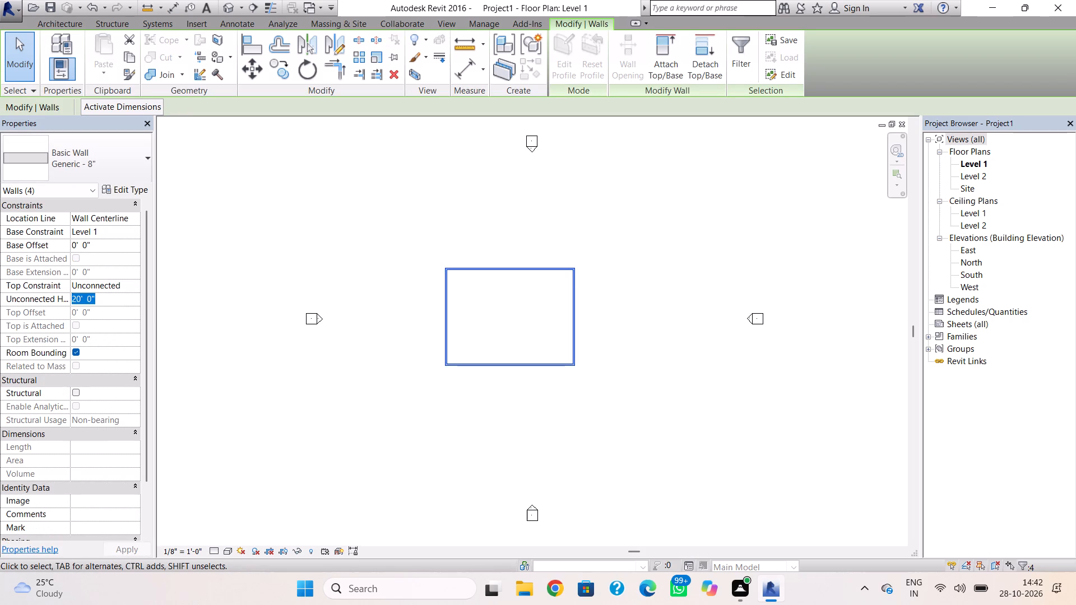
type("12'")
key("Return")
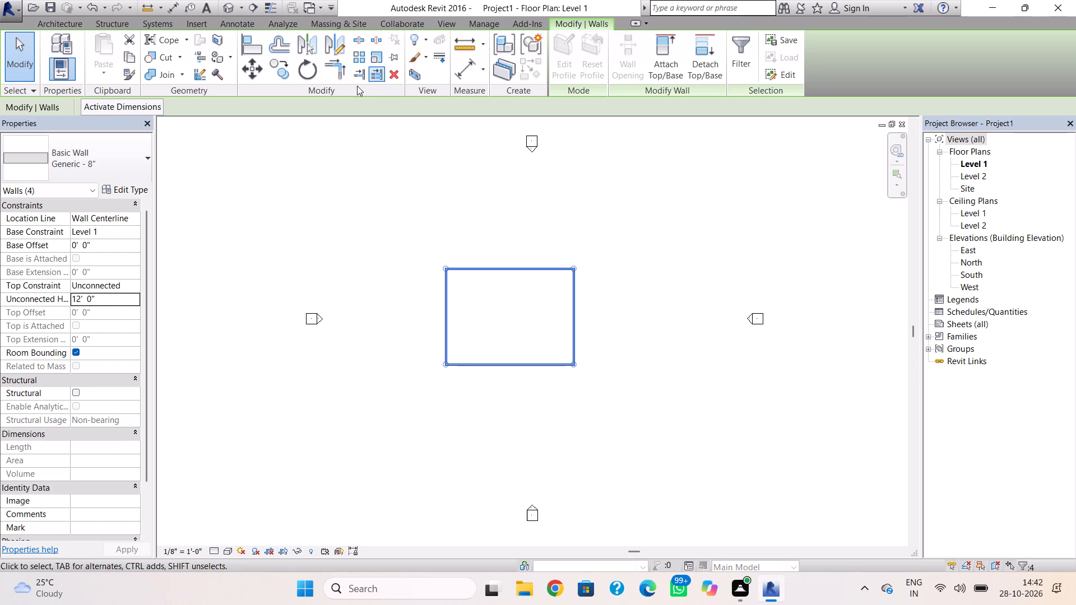
Create a Generic - 12" floor on Level 1 with a rectangular boundary about 64' by 100' enclosing the walls.
left_click(78, 27)
left_click(326, 38)
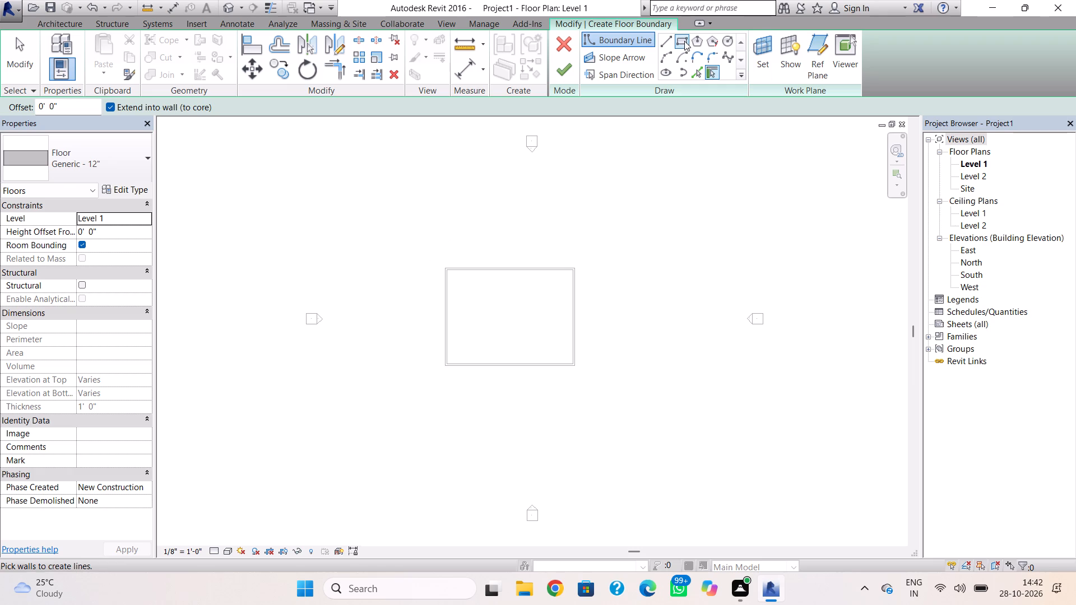
left_click(684, 41)
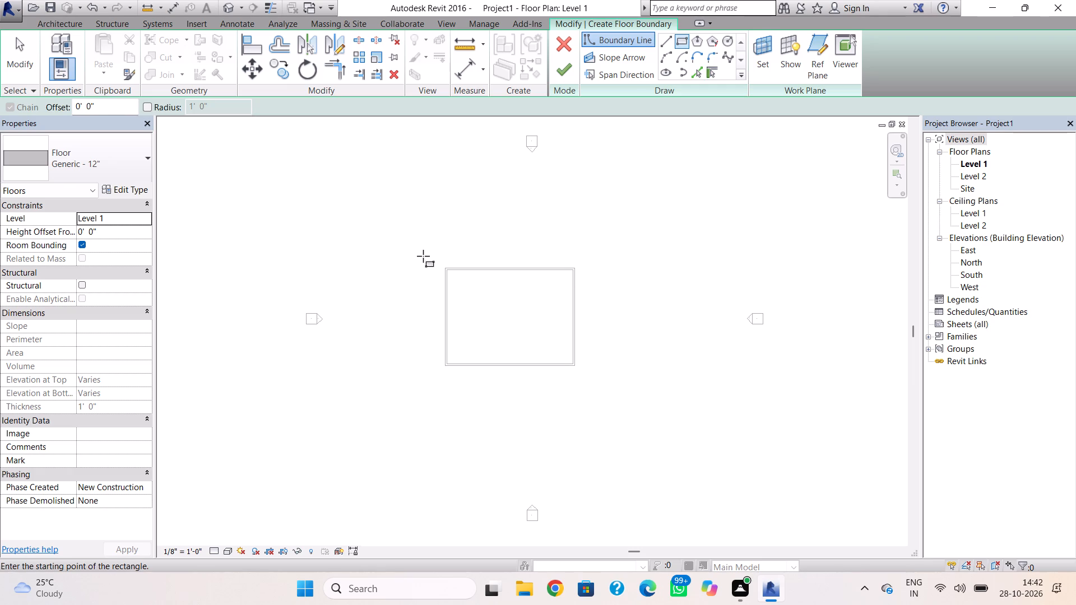
left_click(426, 255)
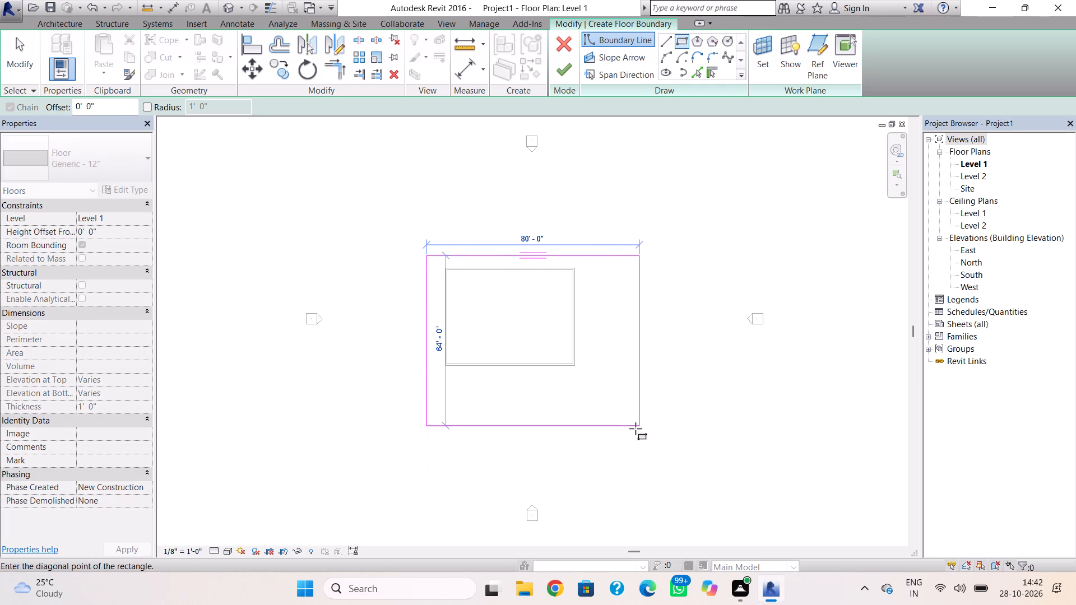
left_click(600, 522)
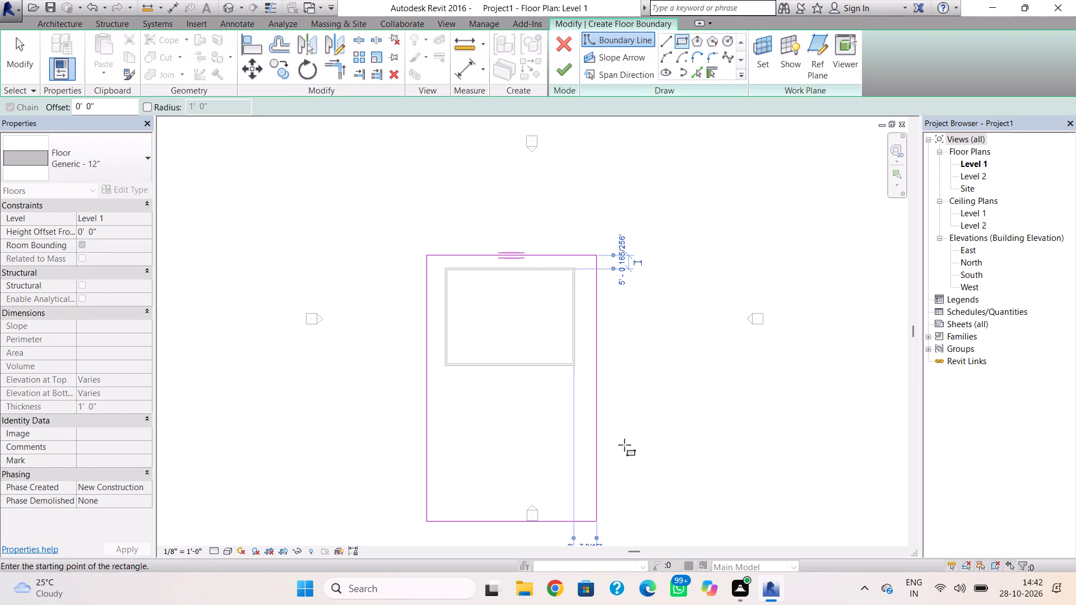
left_click(571, 69)
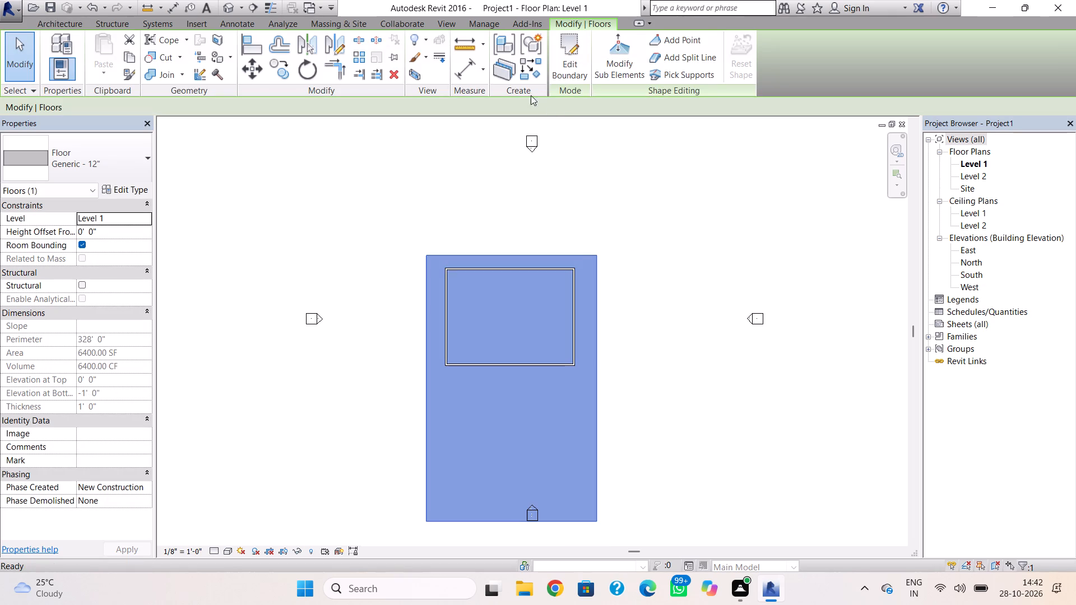
Check the model in 3D, and edit the floor boundary on the Level 1 plan, moving its south edge to shorten the sides to about 49'.
left_click(225, 11)
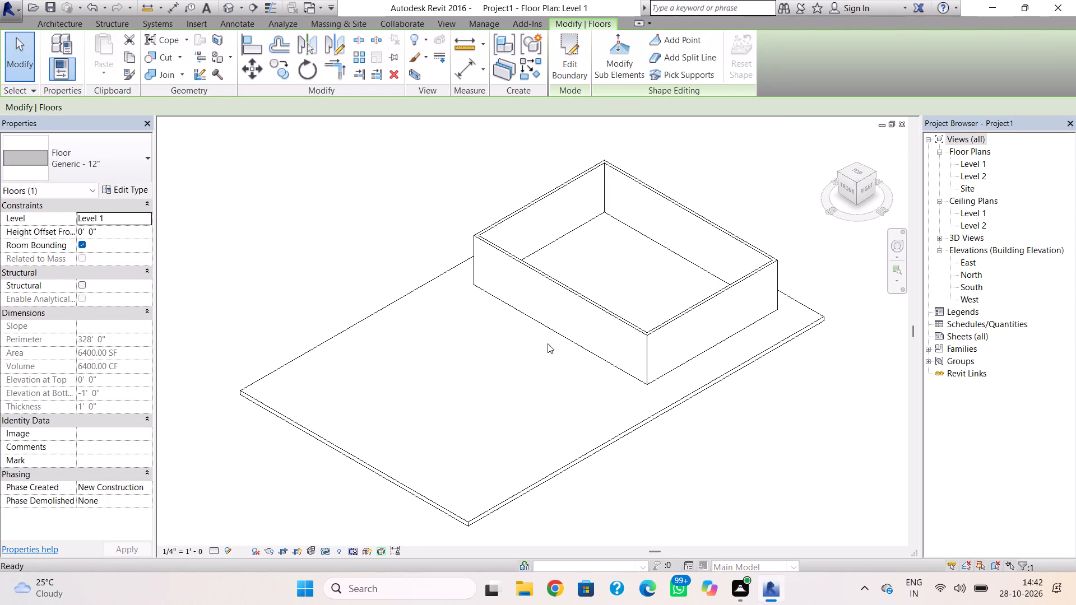
scroll(554, 350, "down", 3)
left_click(564, 432)
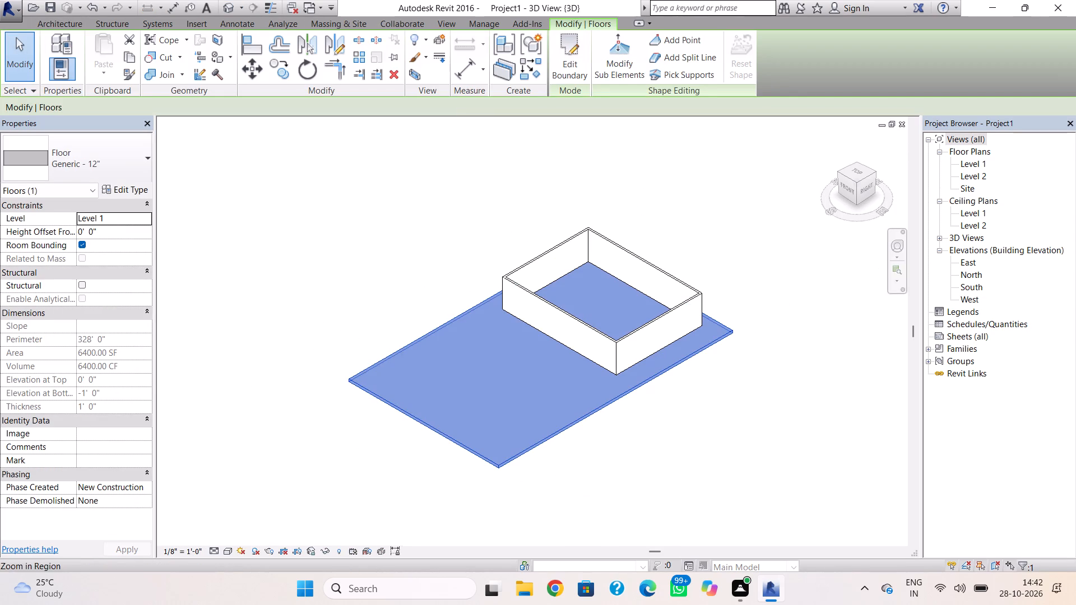
double_click(616, 403)
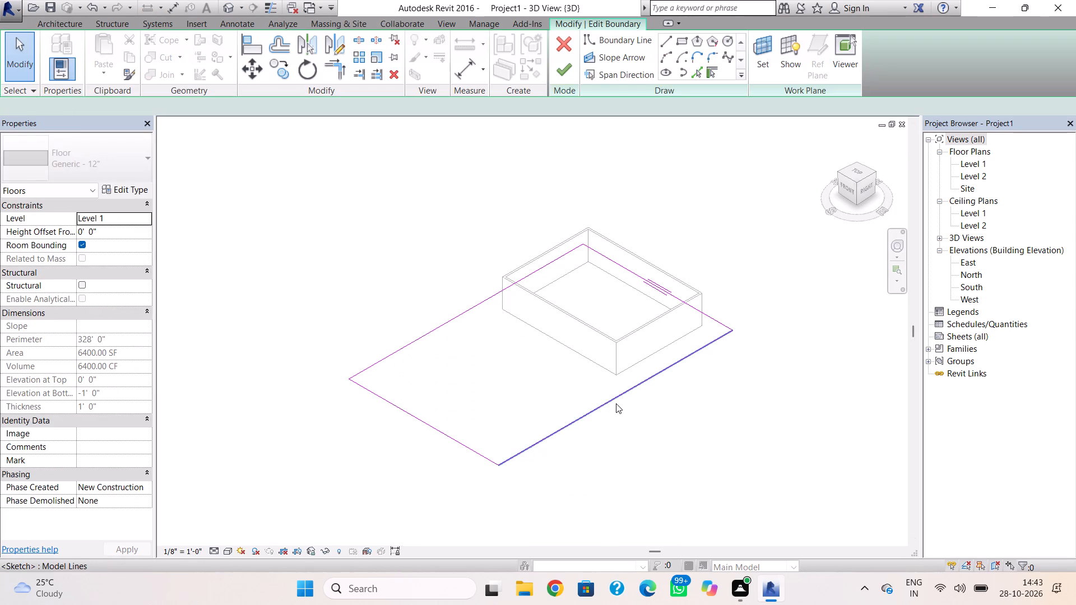
left_click(972, 163)
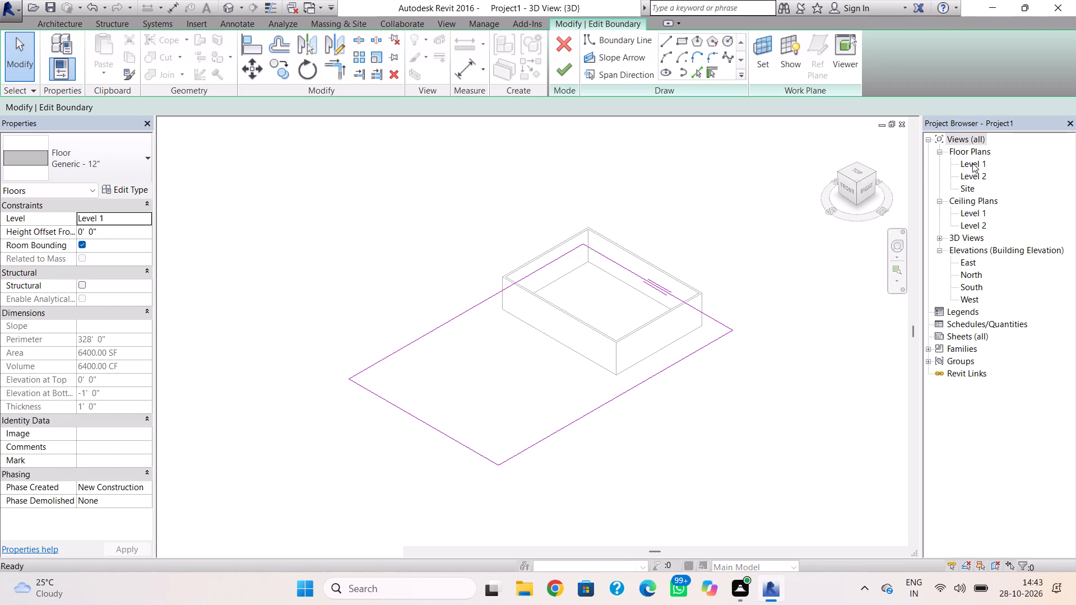
left_click(972, 163)
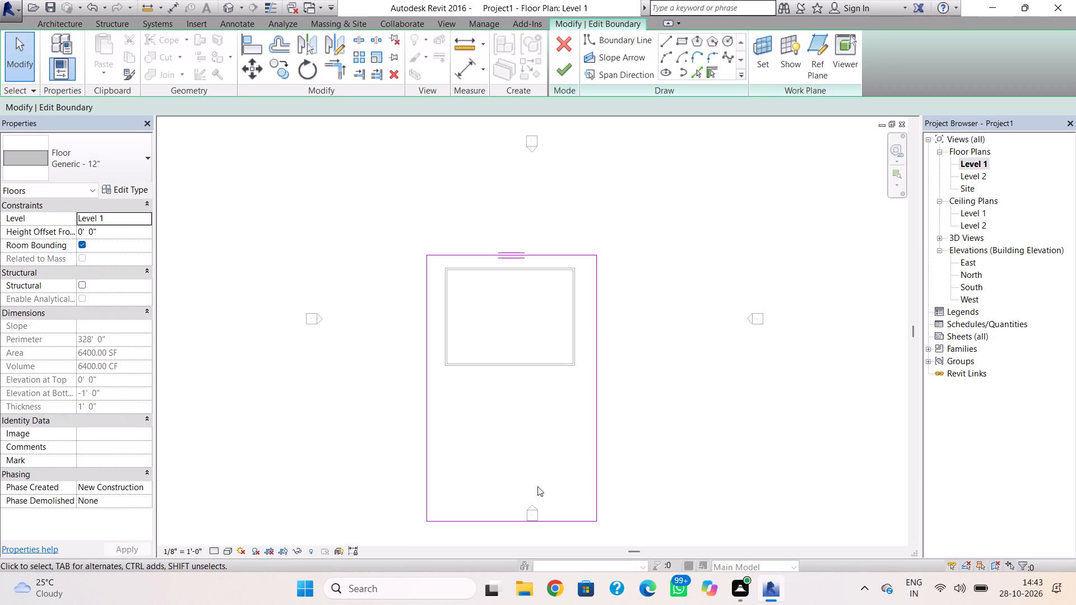
left_click(533, 518)
left_click_drag(535, 524, 550, 438)
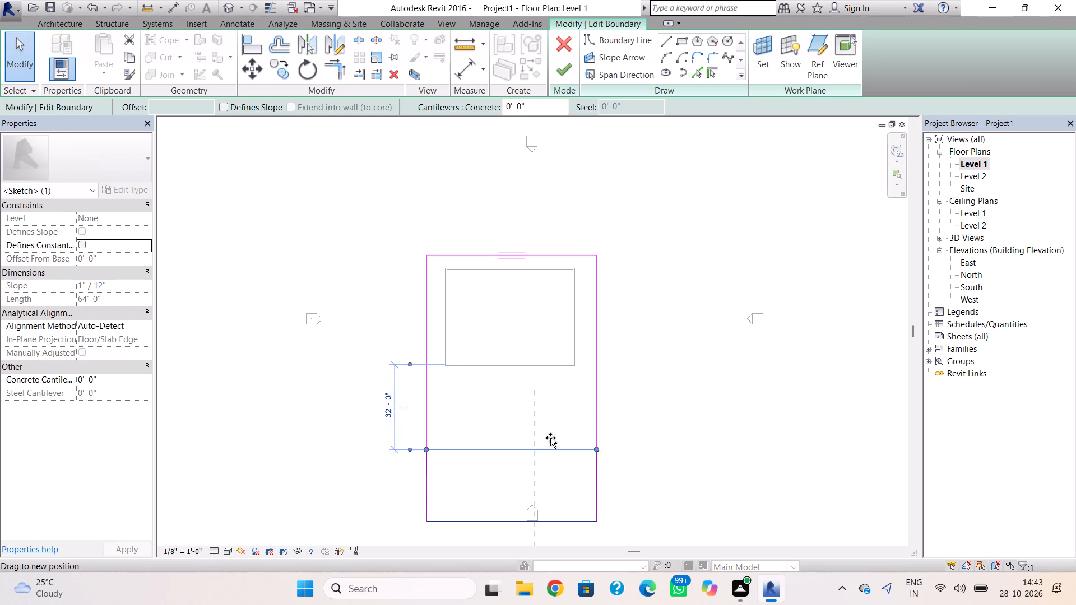
left_click_drag(550, 438, 566, 388)
left_click(658, 349)
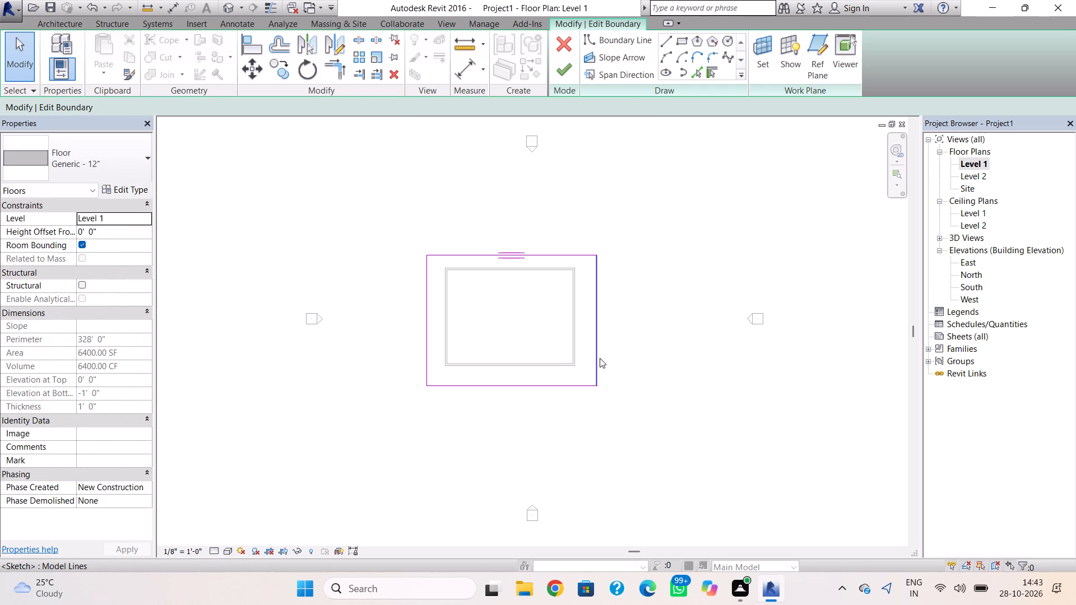
Nudge the floor boundary's east and south edges inward, to about 6'-8" and 6' from the walls respectively.
scroll(600, 358, "up", 1)
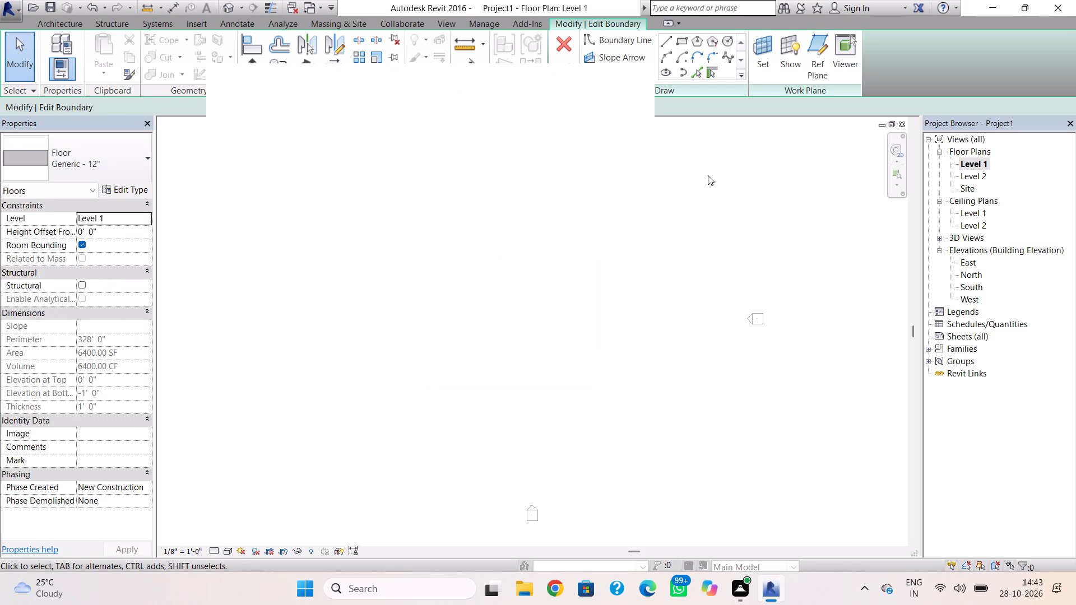
left_click(634, 86)
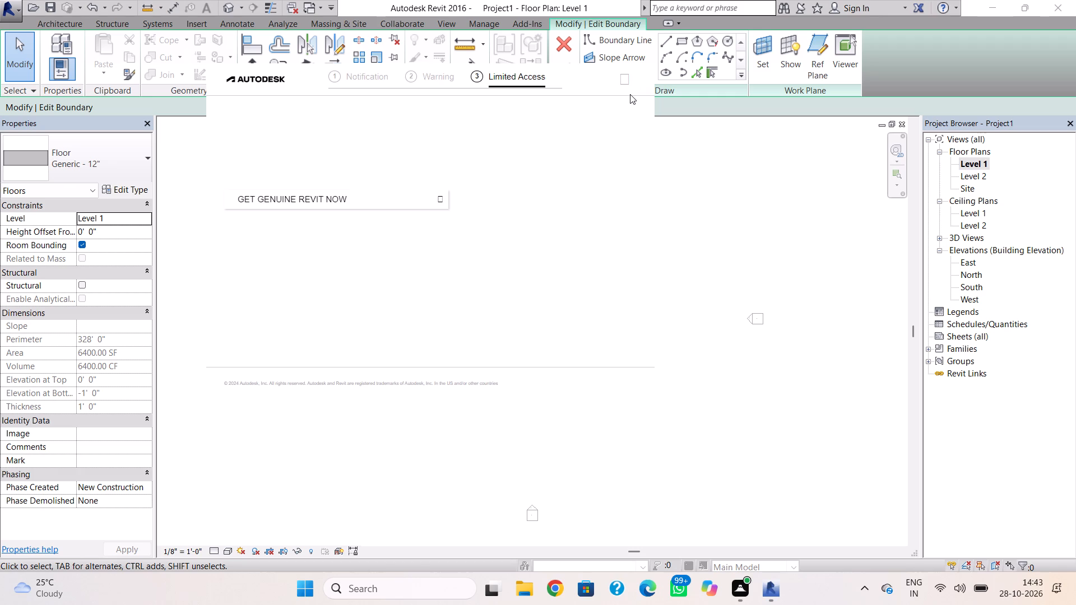
left_click(622, 79)
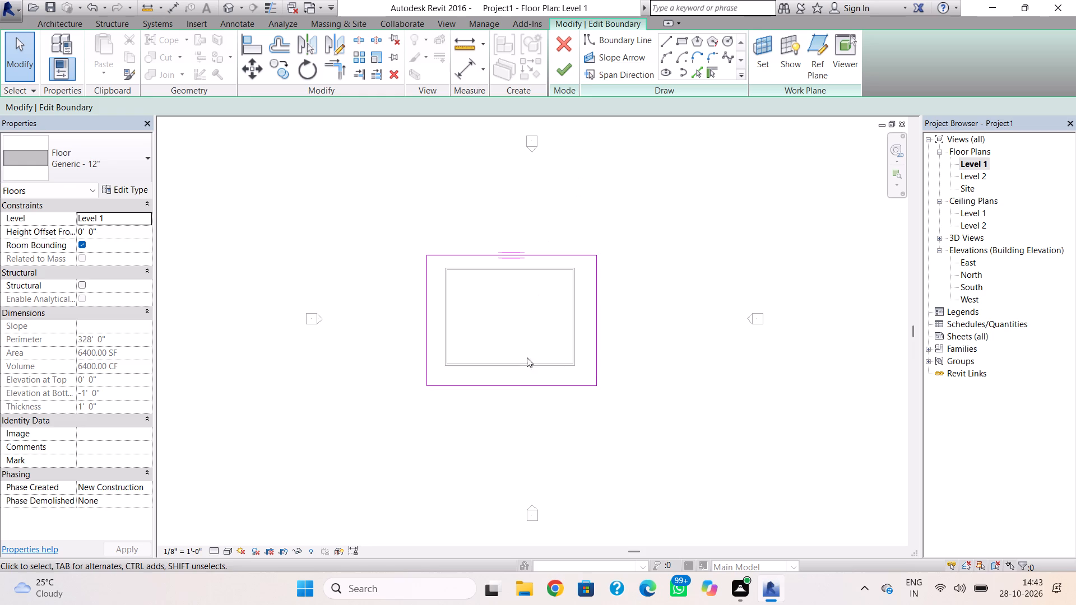
left_click(519, 387)
left_click_drag(539, 382, 539, 376)
left_click(597, 327)
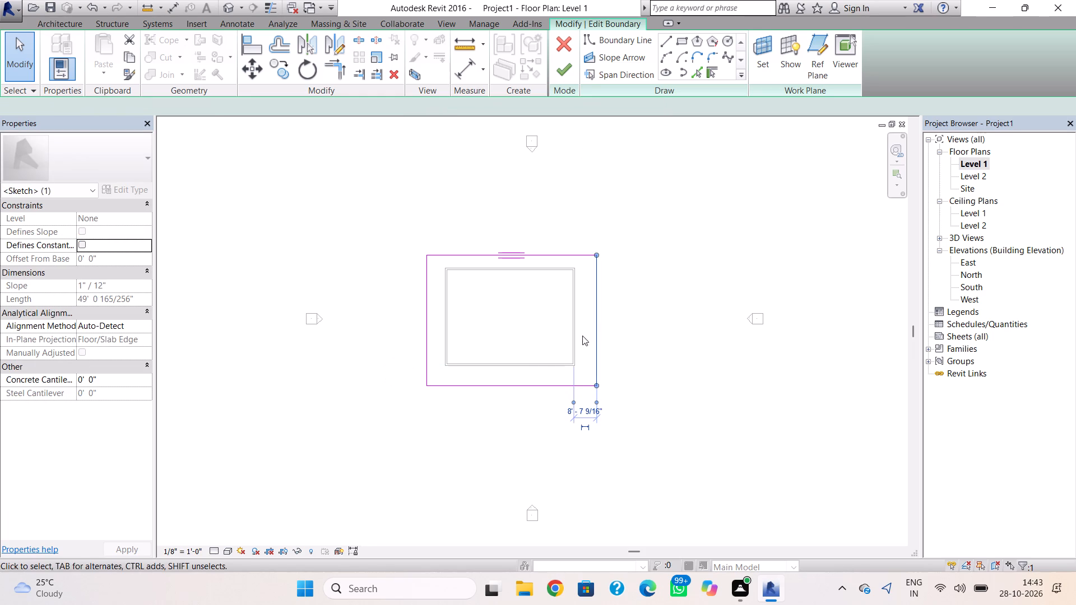
left_click(596, 330)
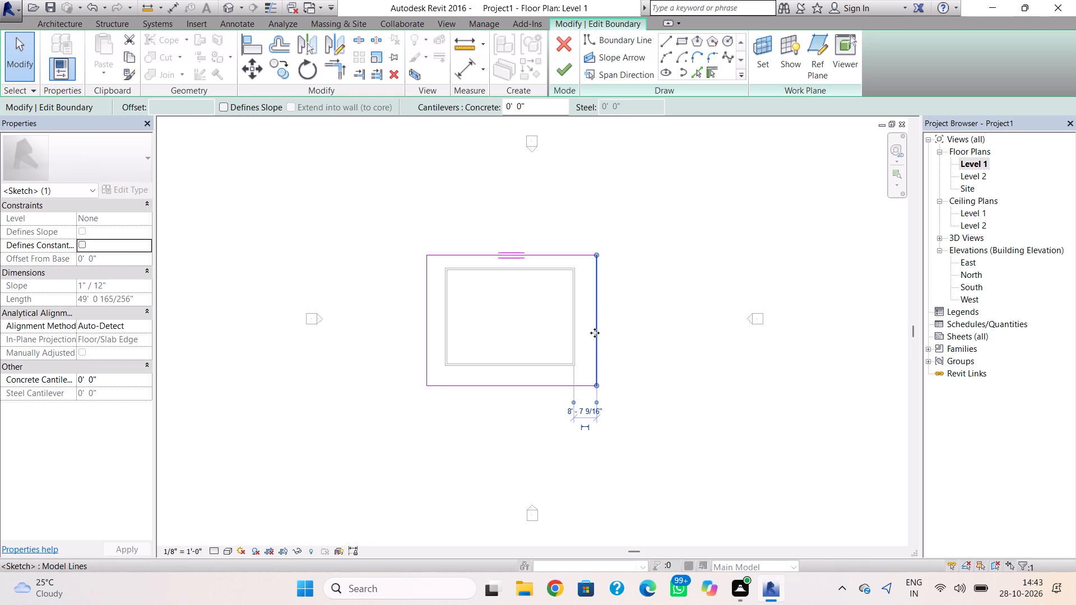
key("Left")
key("Left")
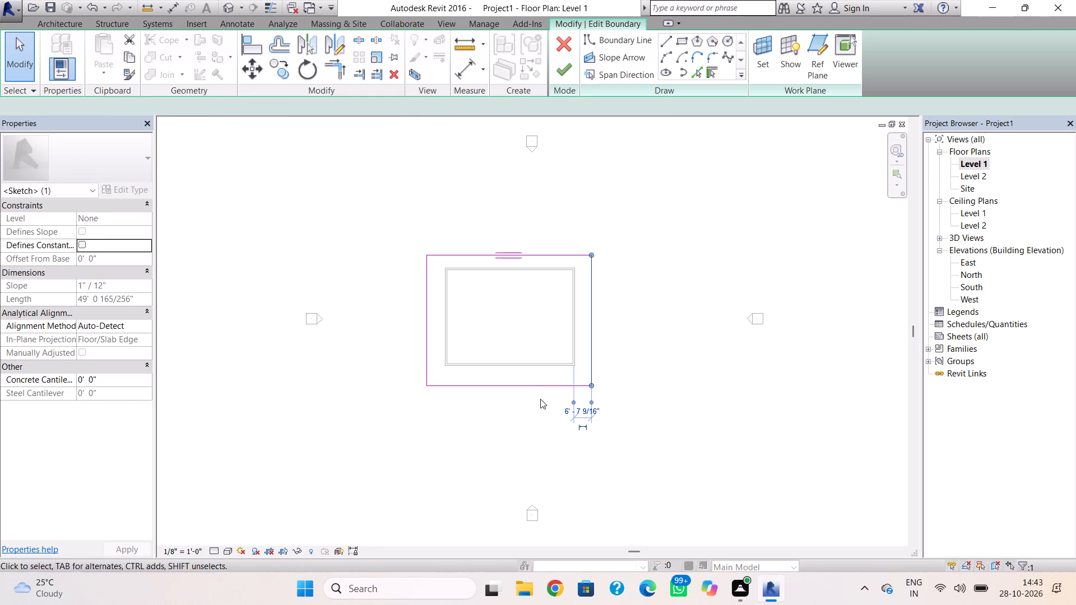
left_click(532, 388)
key("Up")
key("Up")
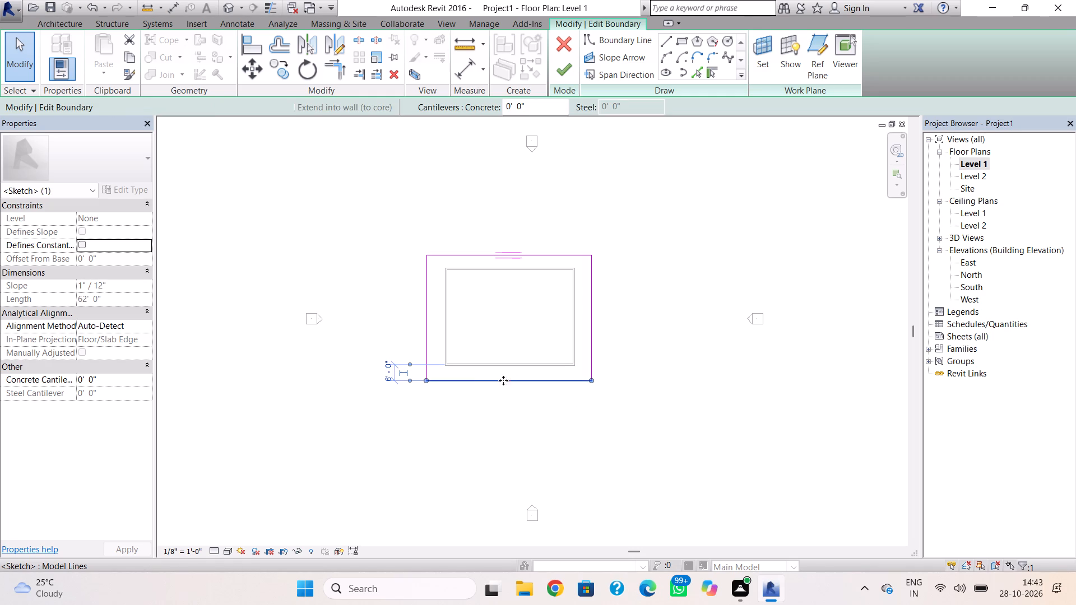
Nudge all four floor boundary edges inward to about 58' by 45', with the west edge about 5'-4" from the wall, and finish the floor.
left_click(432, 336)
key("Up")
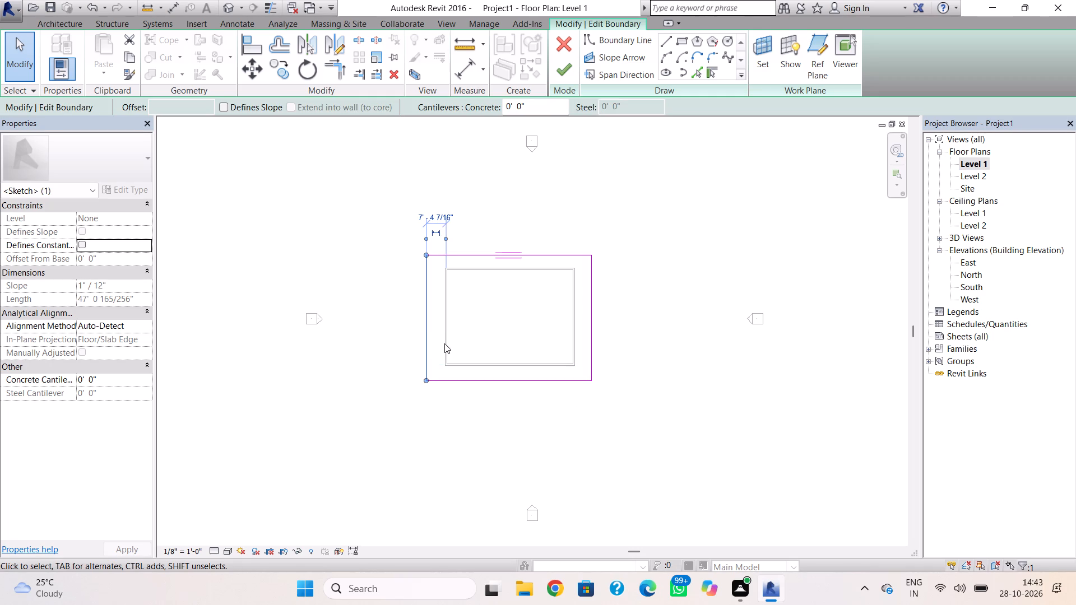
key("Right")
key("Right")
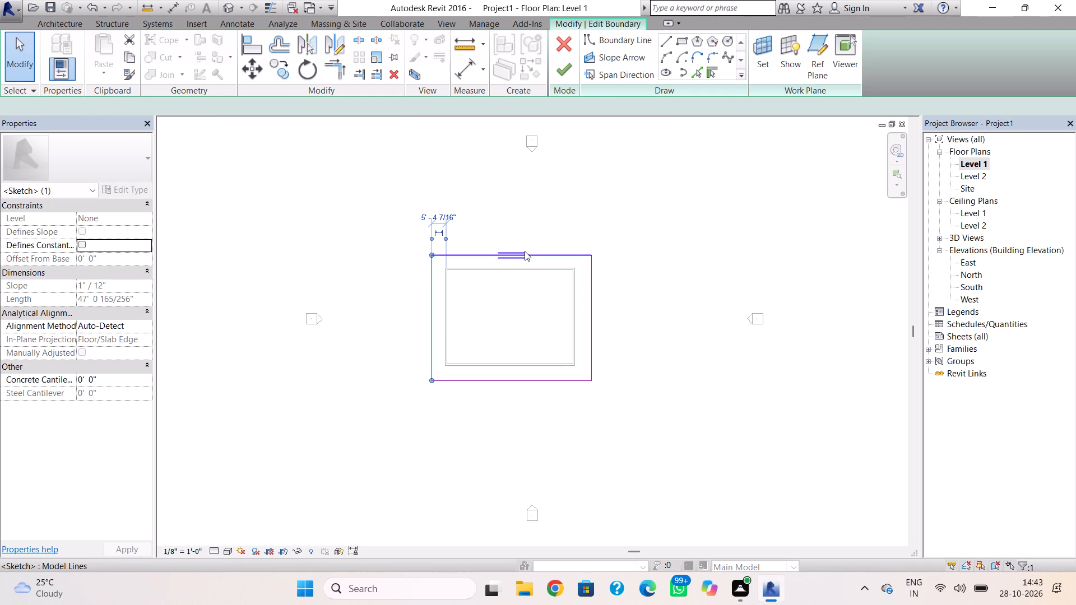
left_click(525, 251)
key("Down")
left_click(592, 315)
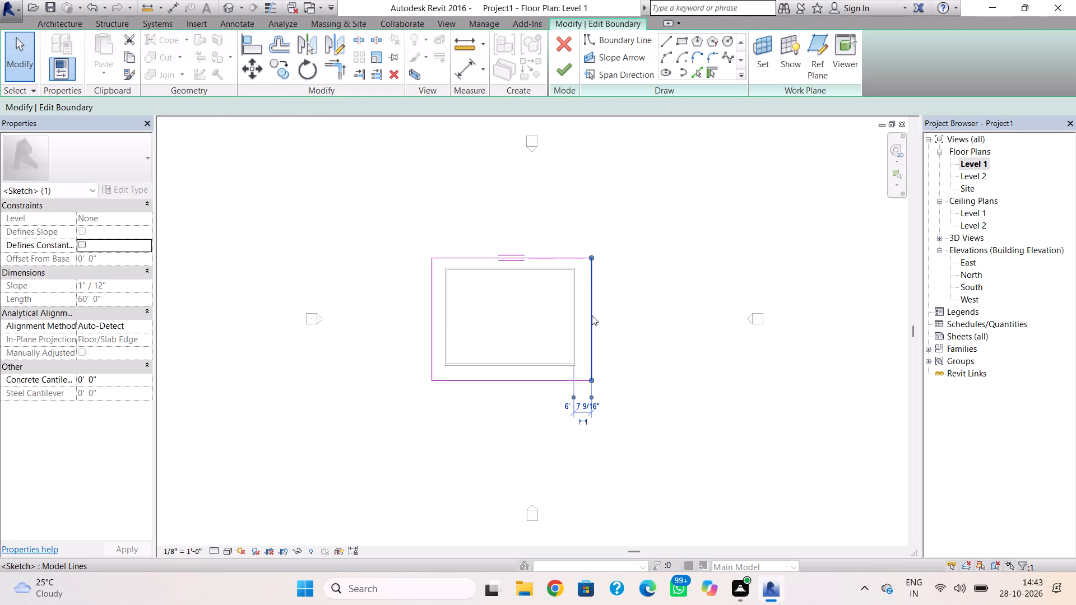
key("Left")
key("Left")
left_click(520, 383)
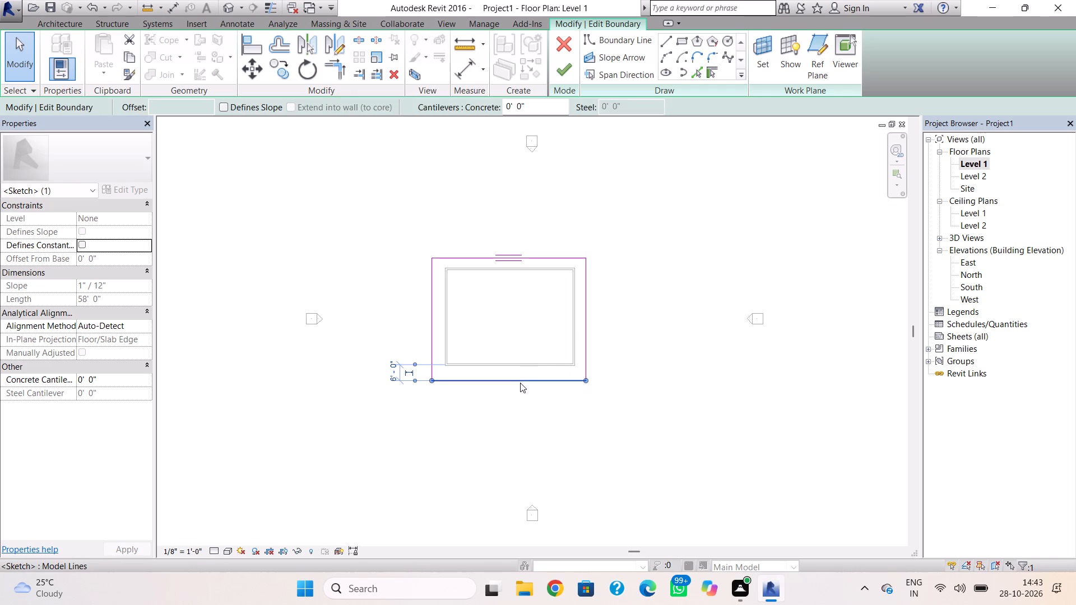
key("Up")
left_click(429, 346)
key("Up")
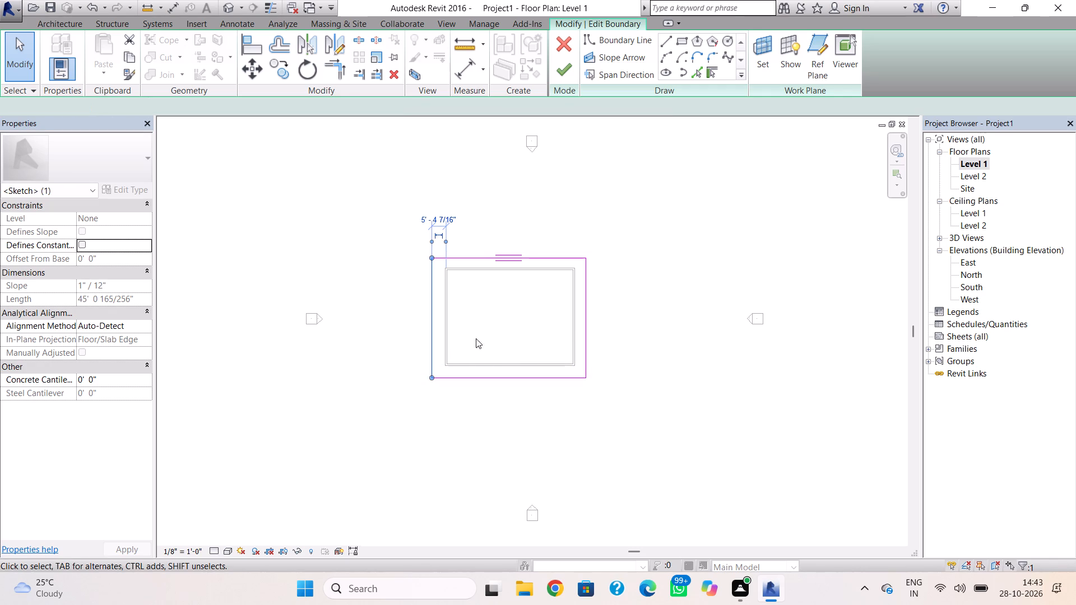
left_click(565, 78)
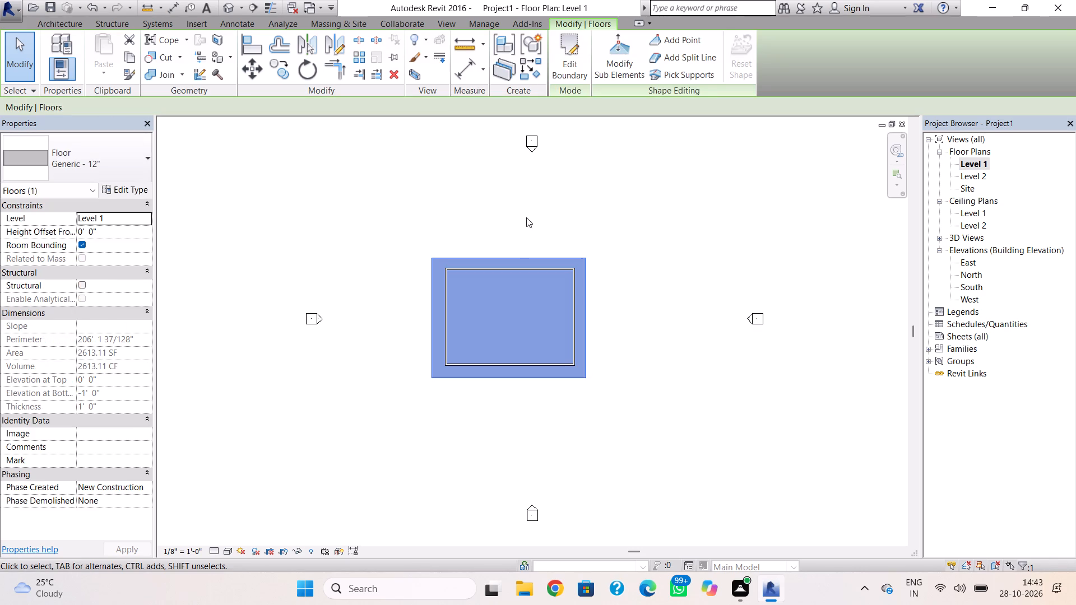
key("Escape")
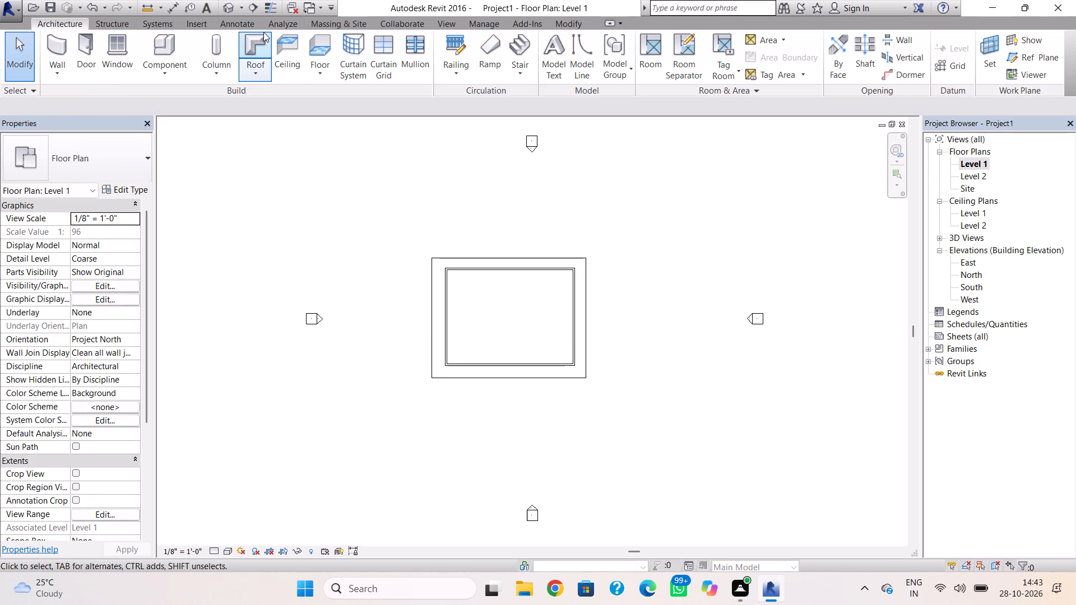
Create a flat Generic - 12" footprint roof on Level 2, with no defined slope and a rectangular boundary along the walls' outer faces.
left_click(262, 32)
left_click(544, 321)
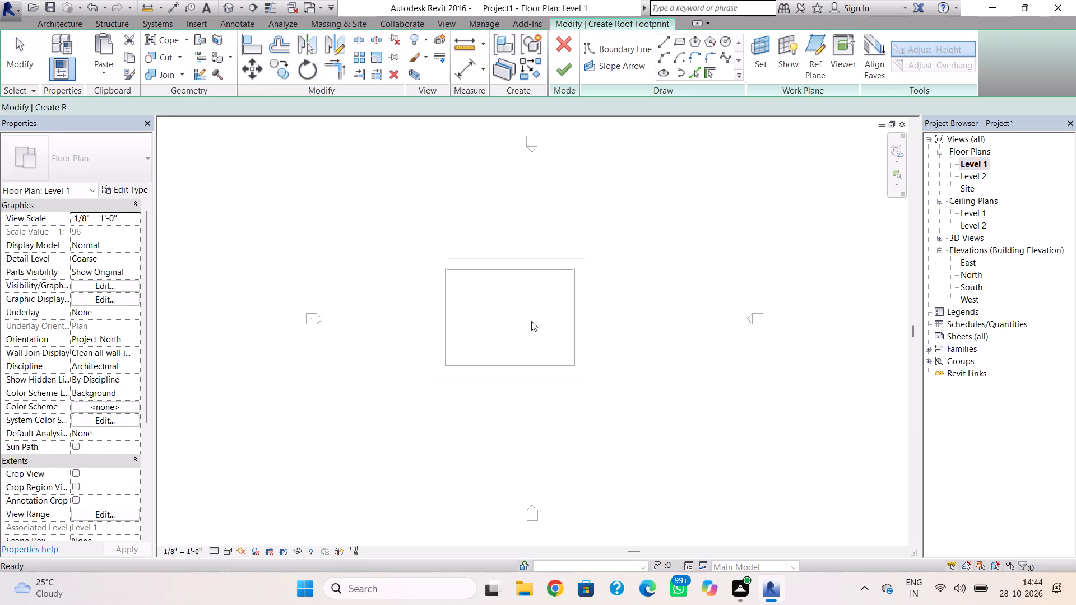
left_click(7, 107)
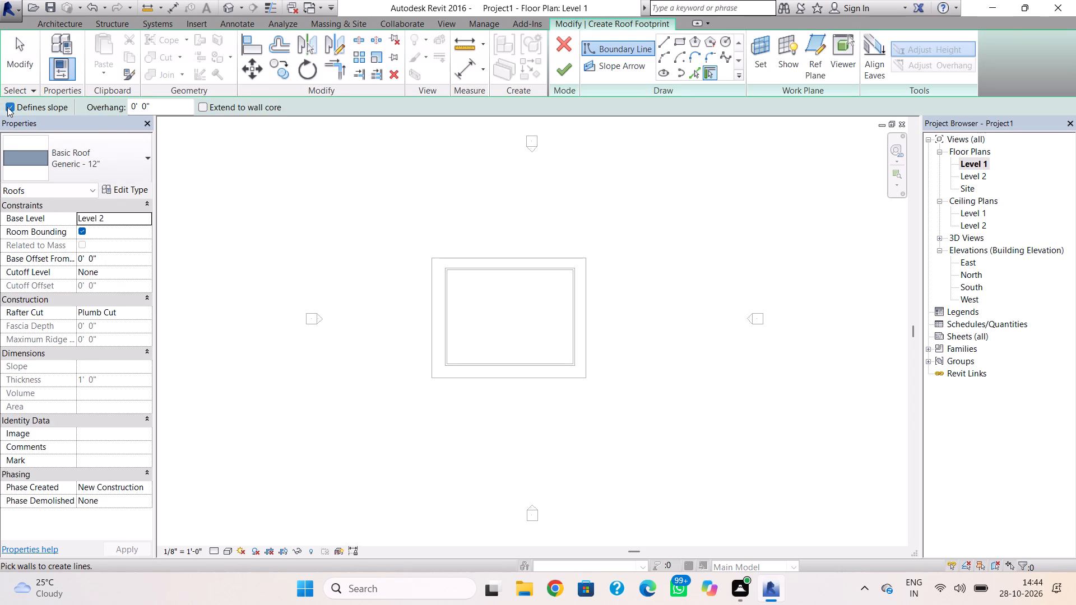
left_click(675, 41)
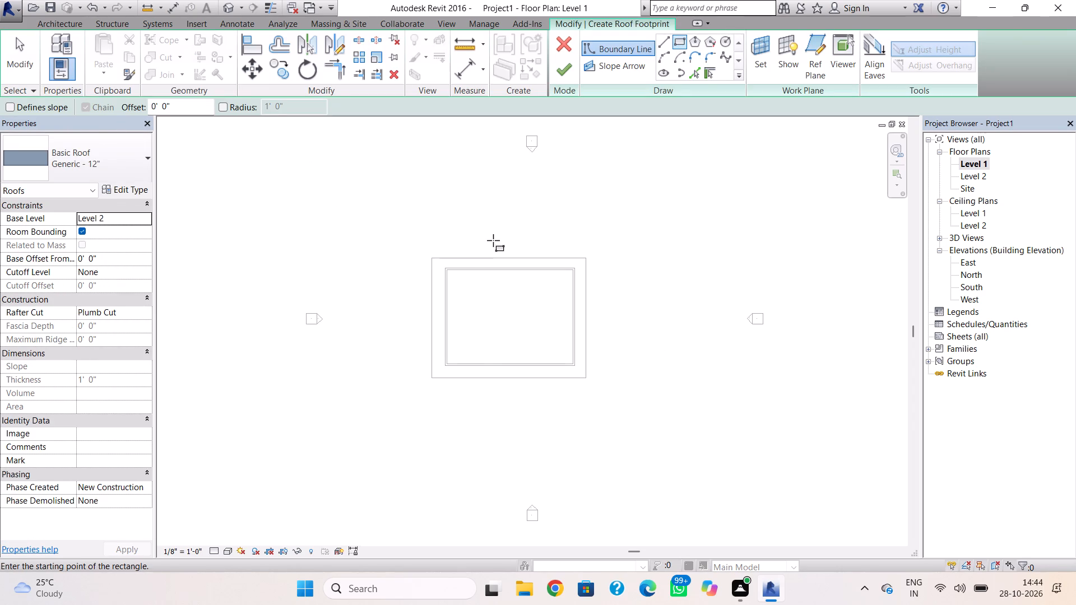
scroll(480, 274, "up", 4)
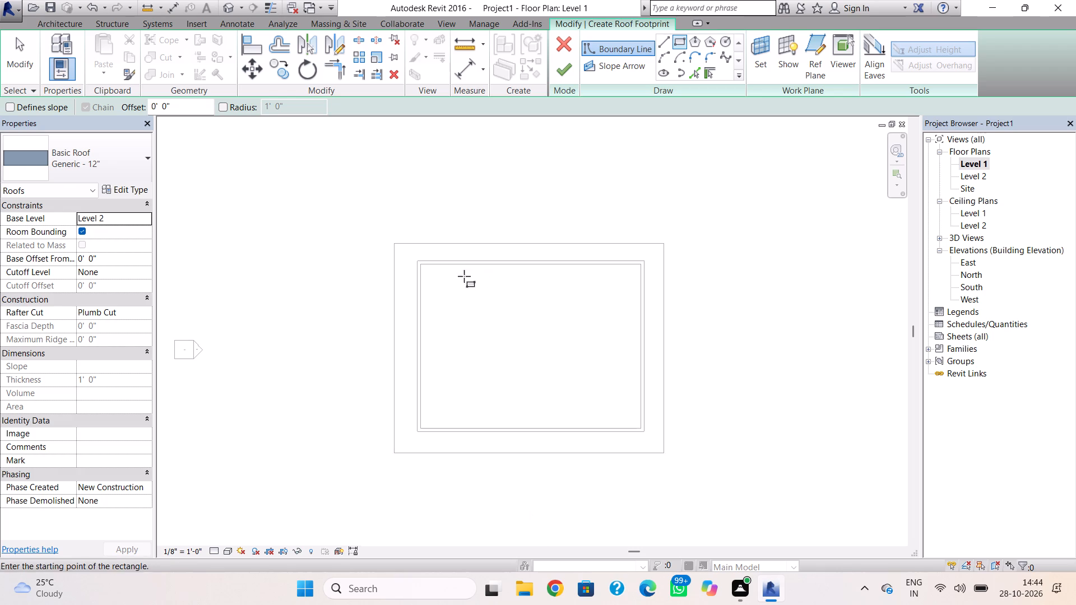
left_click(417, 259)
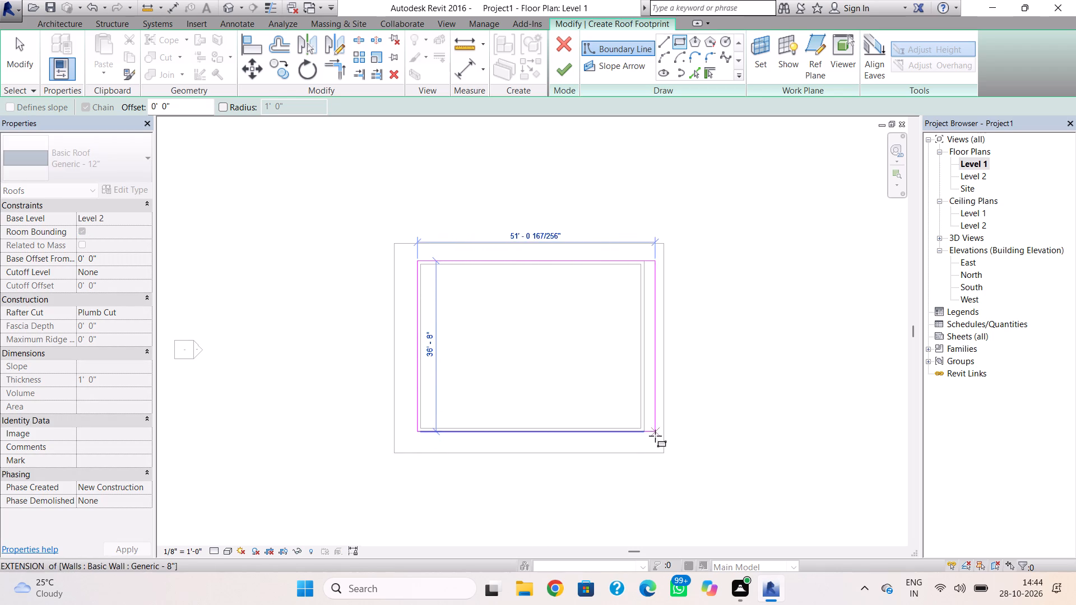
left_click(643, 434)
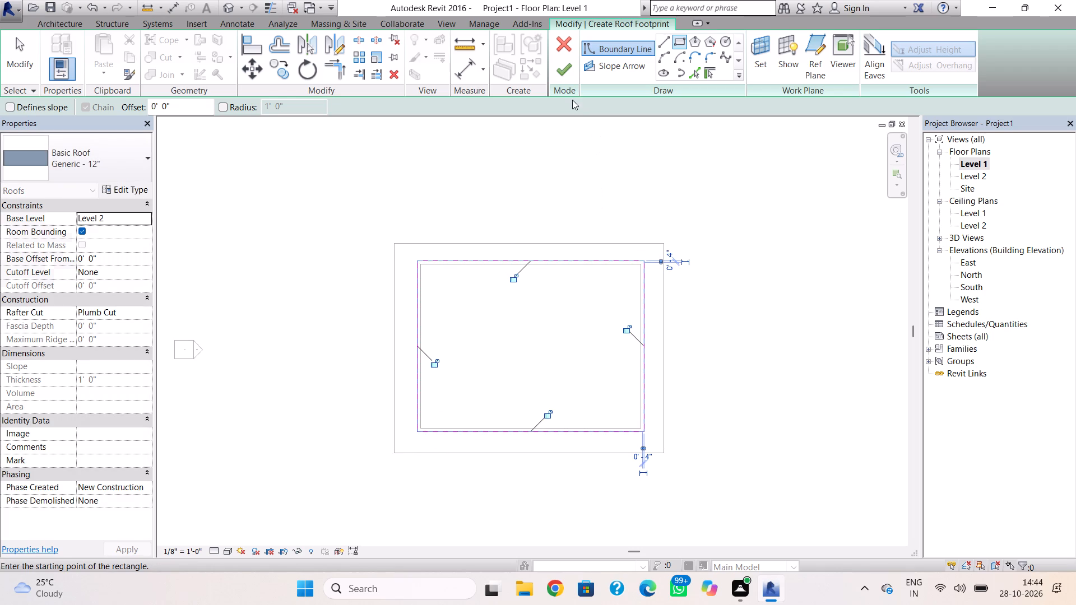
left_click(558, 71)
left_click(587, 299)
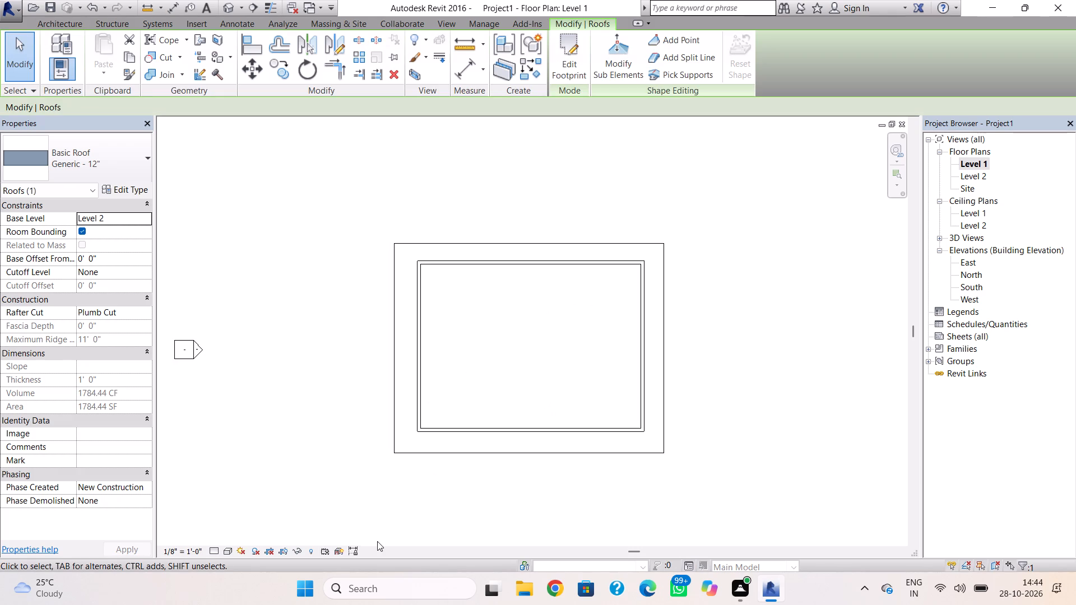
In the East elevation, set the elevation of Level 2 to 12'.
right_click_drag(360, 404, 406, 378, "shift")
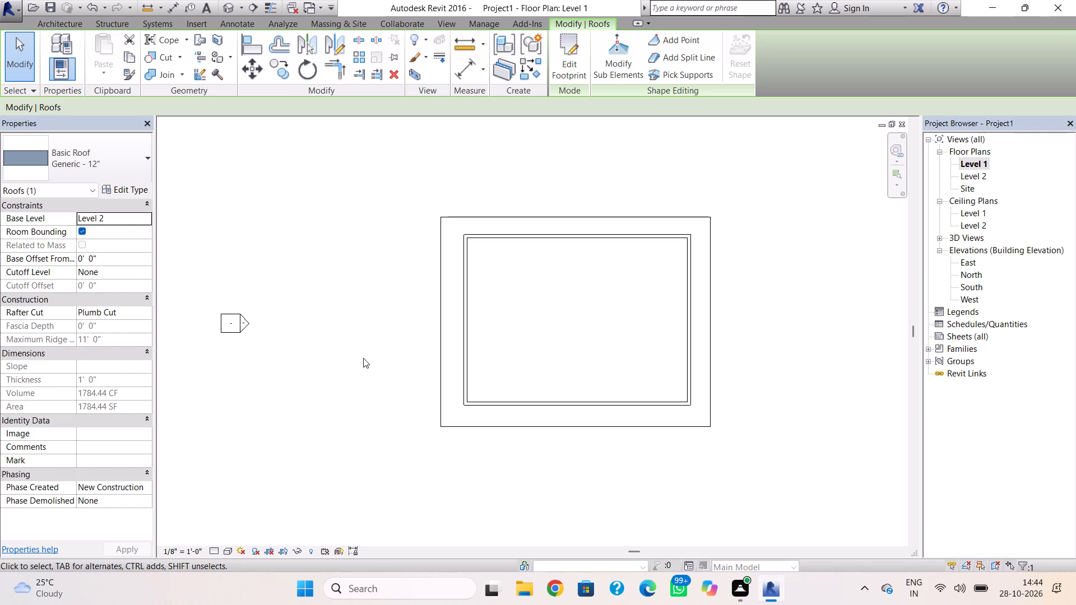
left_click(228, 10)
double_click(965, 260)
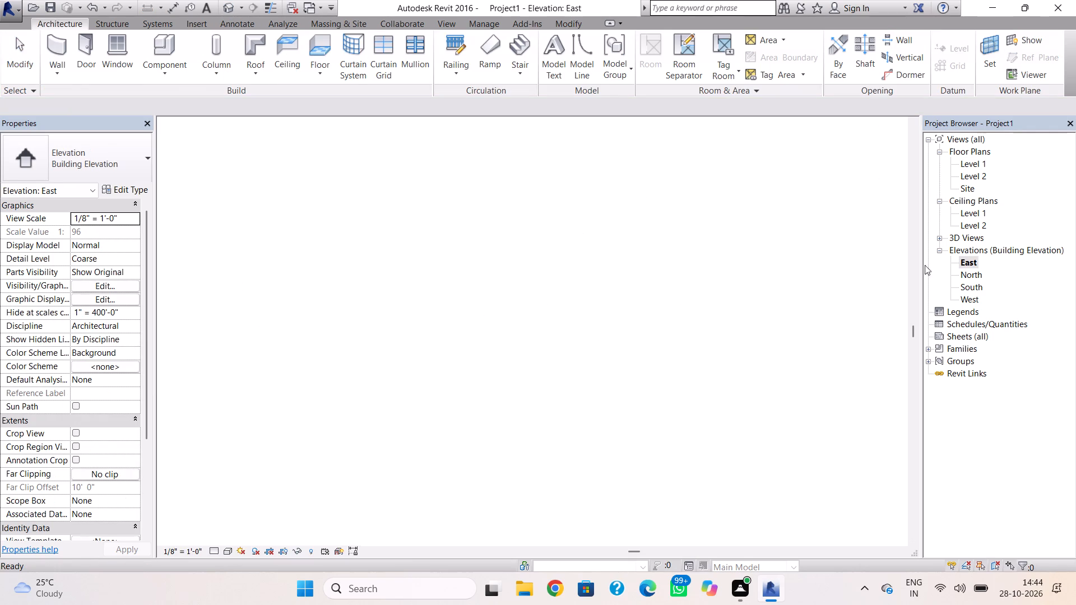
left_click(224, 308)
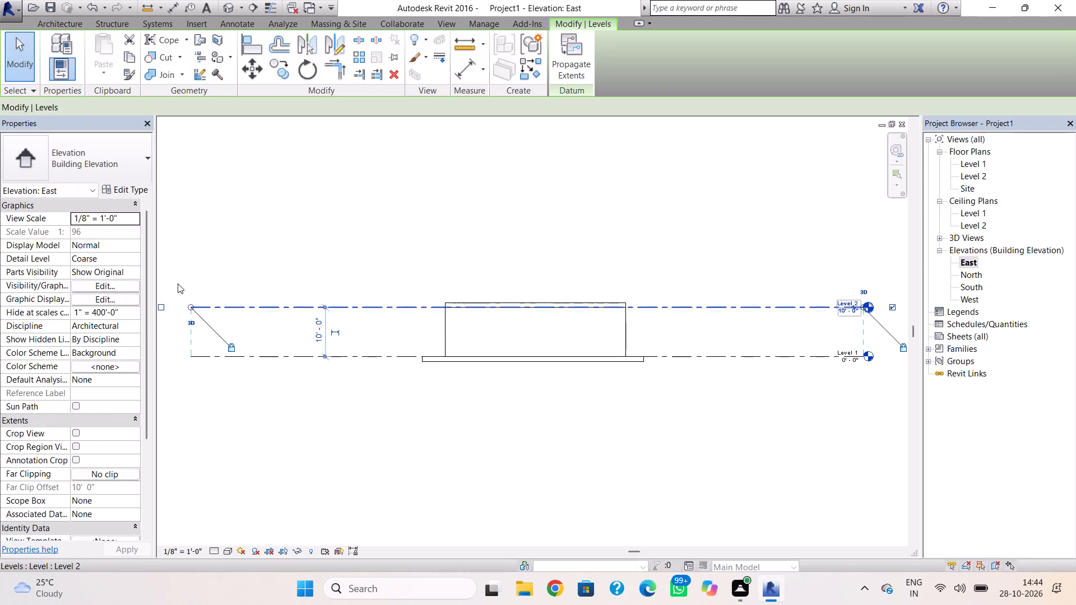
left_click(138, 218)
type("12")
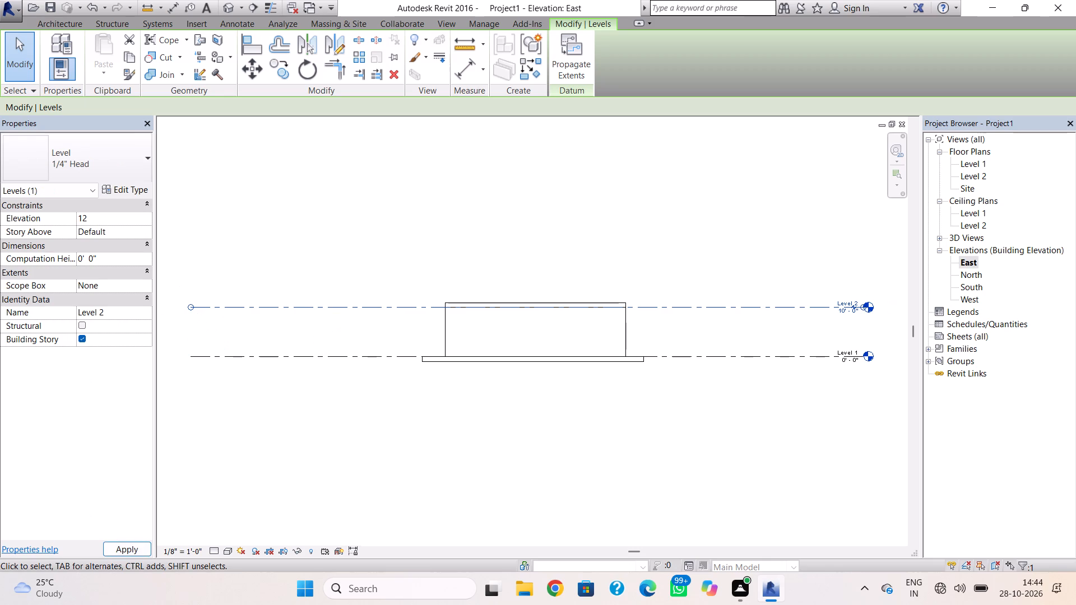
key("Return")
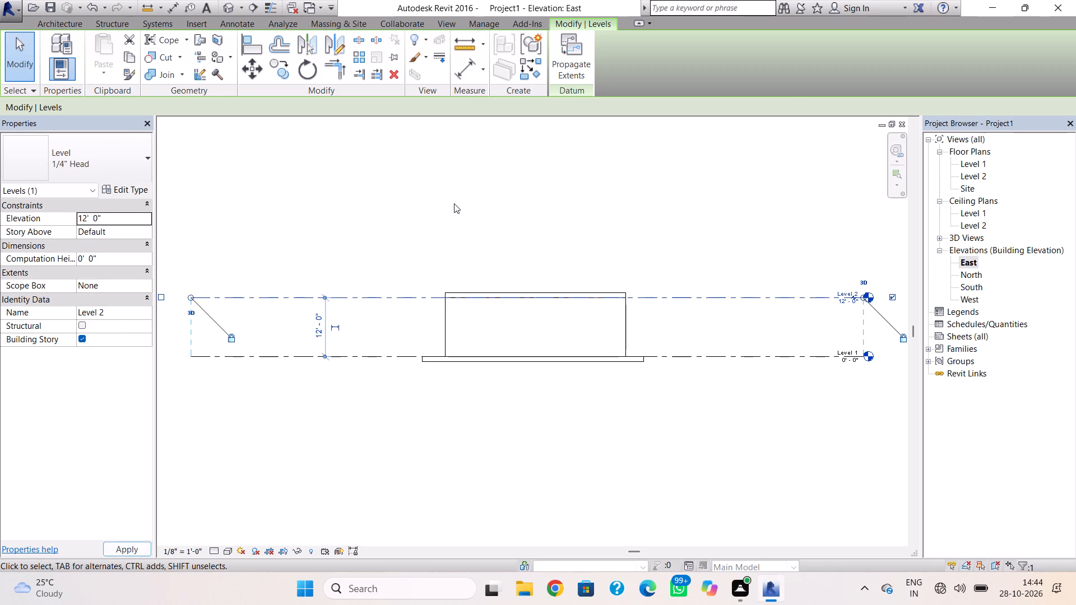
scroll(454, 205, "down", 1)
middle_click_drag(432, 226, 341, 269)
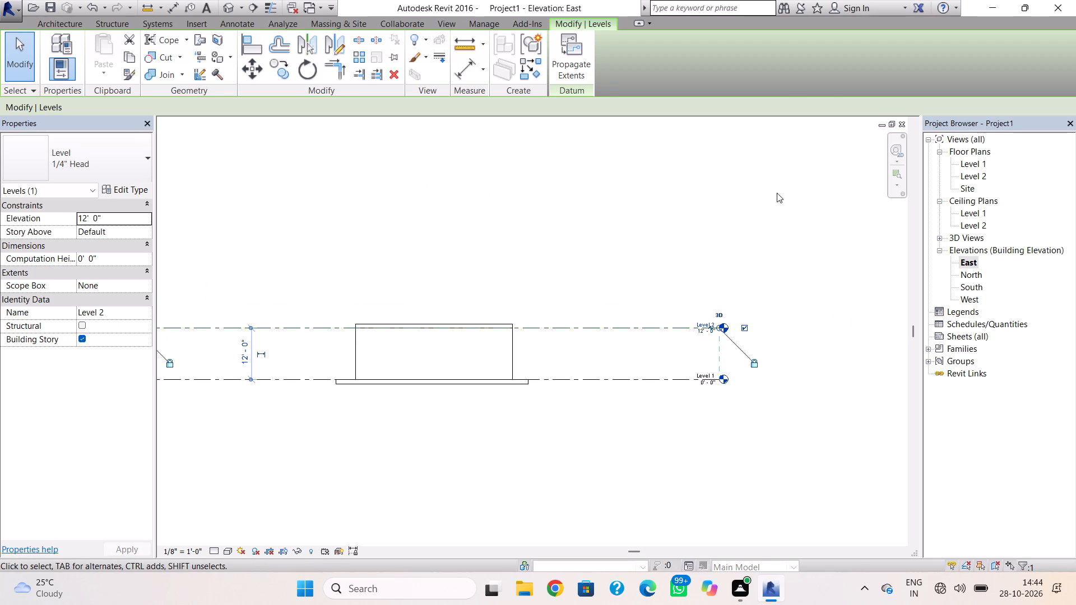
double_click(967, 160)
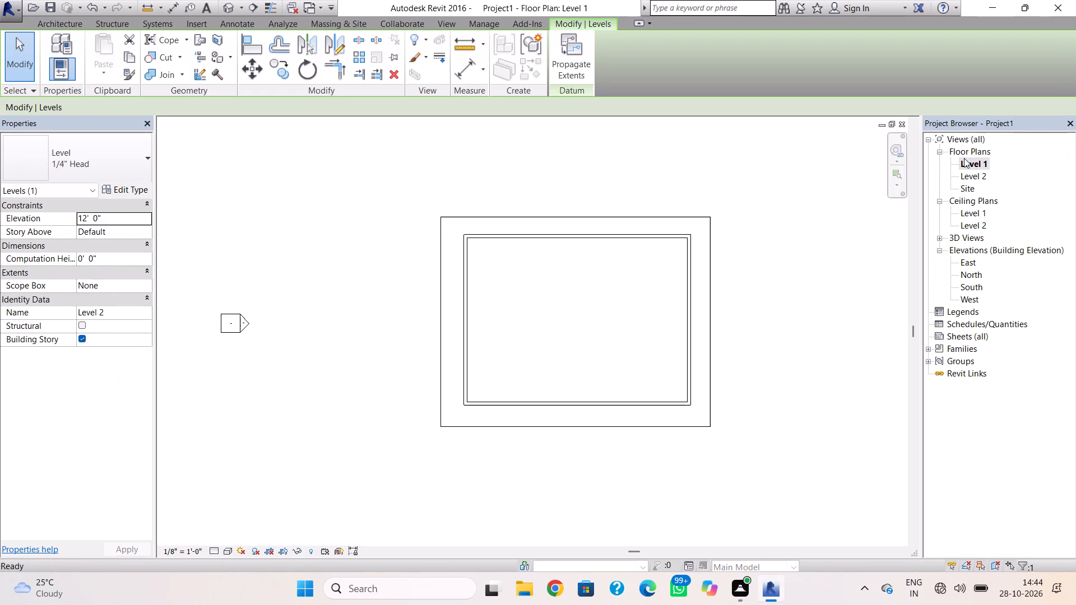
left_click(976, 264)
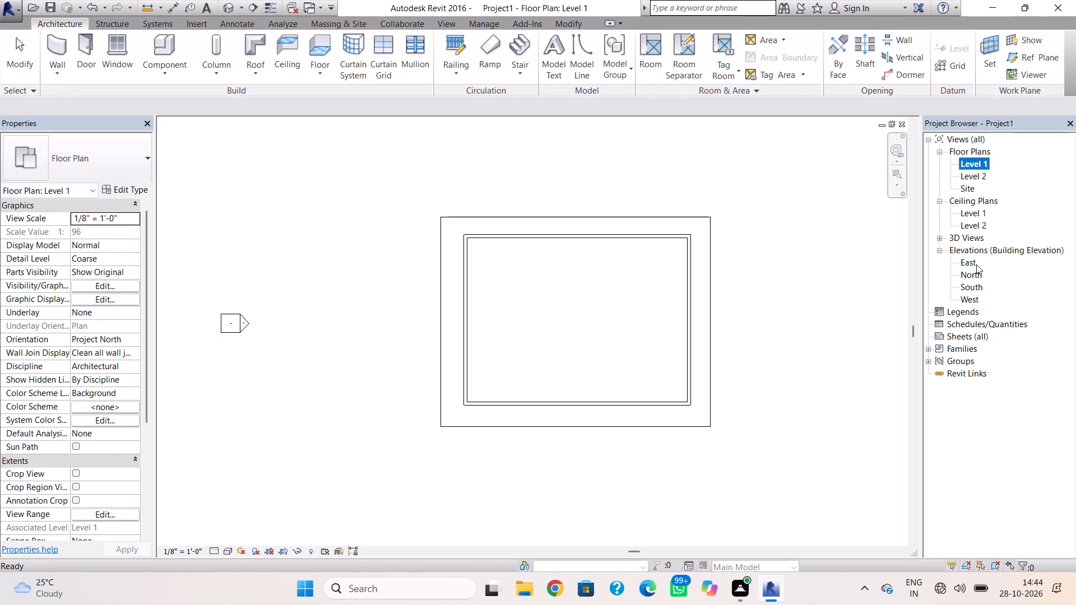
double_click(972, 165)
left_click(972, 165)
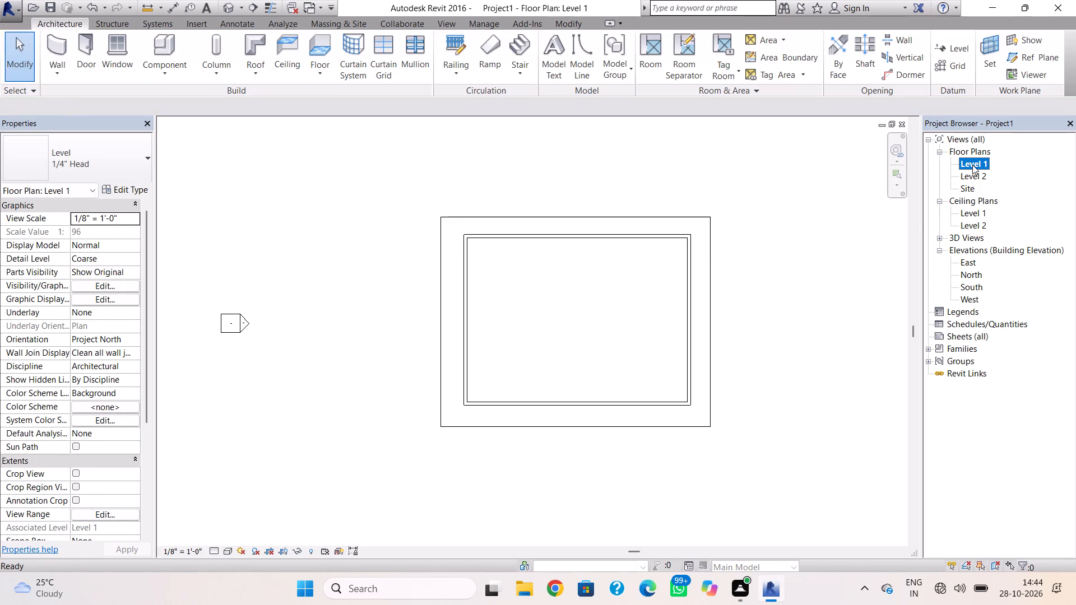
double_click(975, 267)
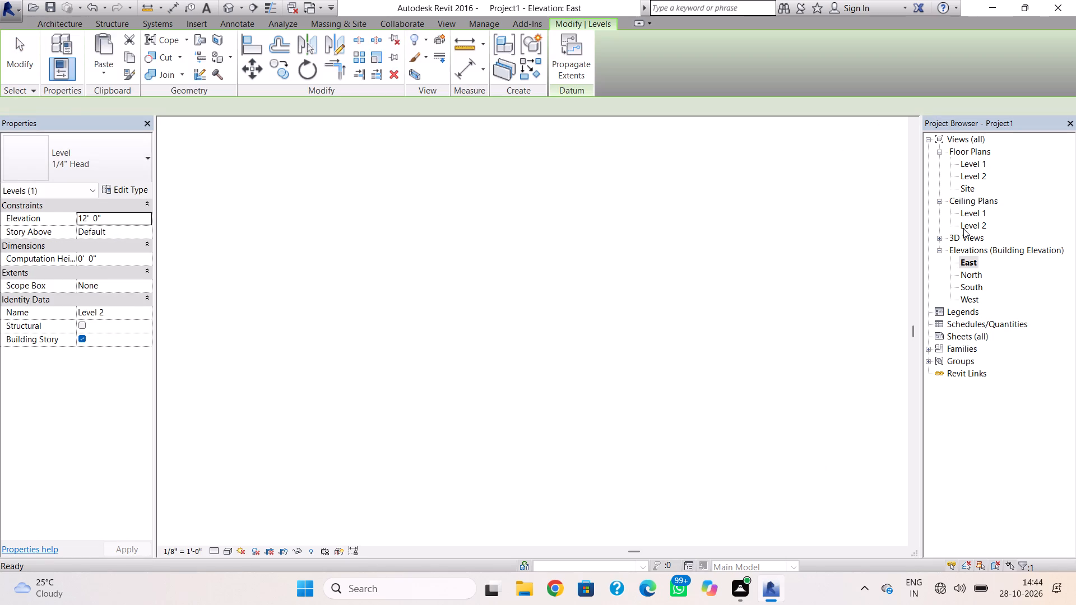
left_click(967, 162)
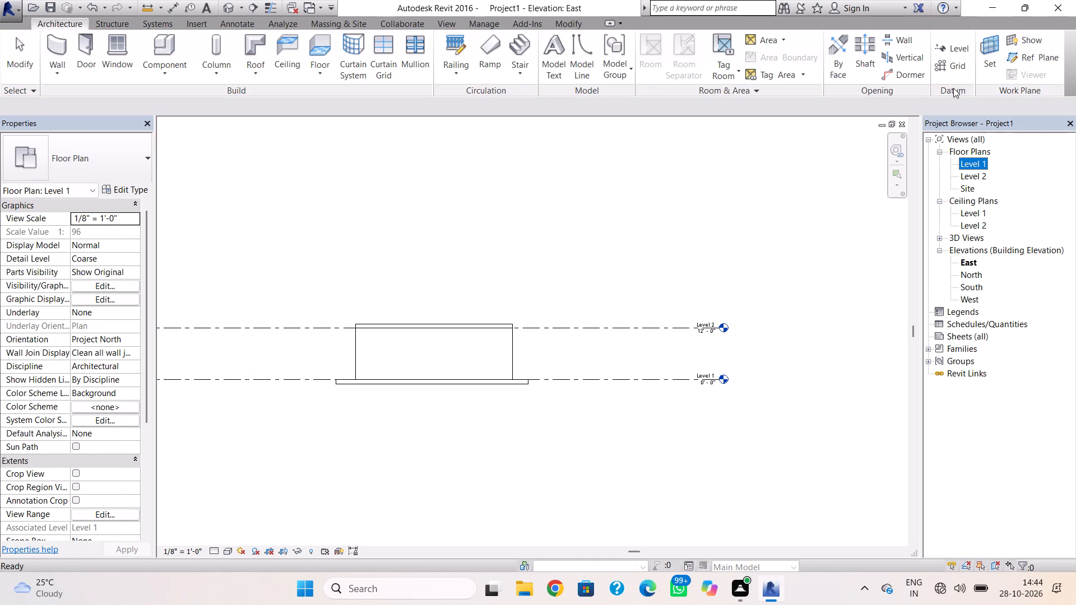
Add Levels 3, 4 and 5 above Level 2 by picking each preceding level line with a 12' offset.
left_click(947, 57)
left_click(947, 52)
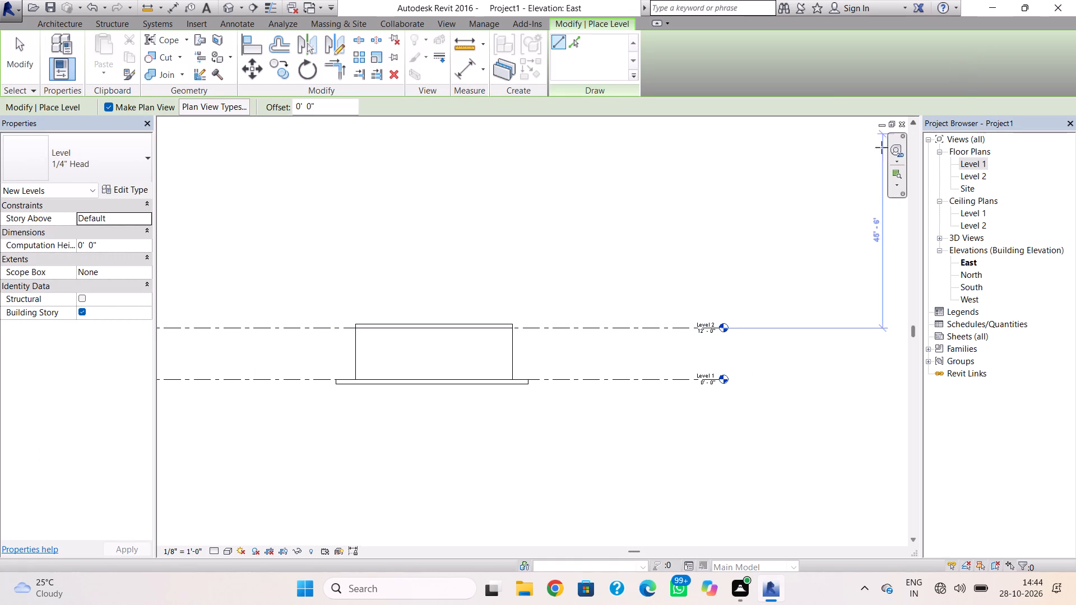
left_click(576, 45)
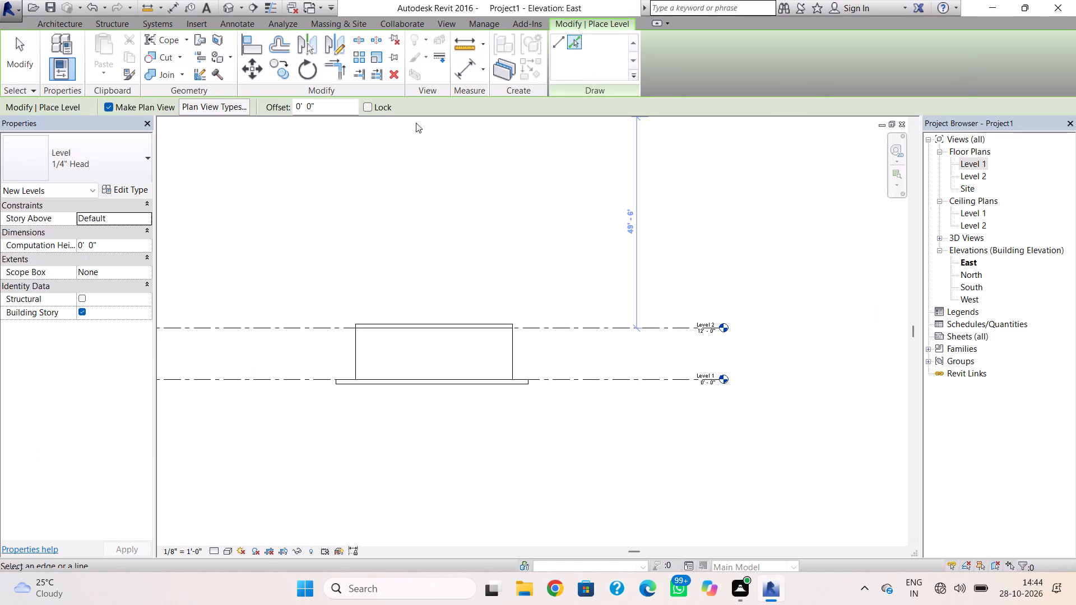
left_click(352, 114)
left_click(351, 106)
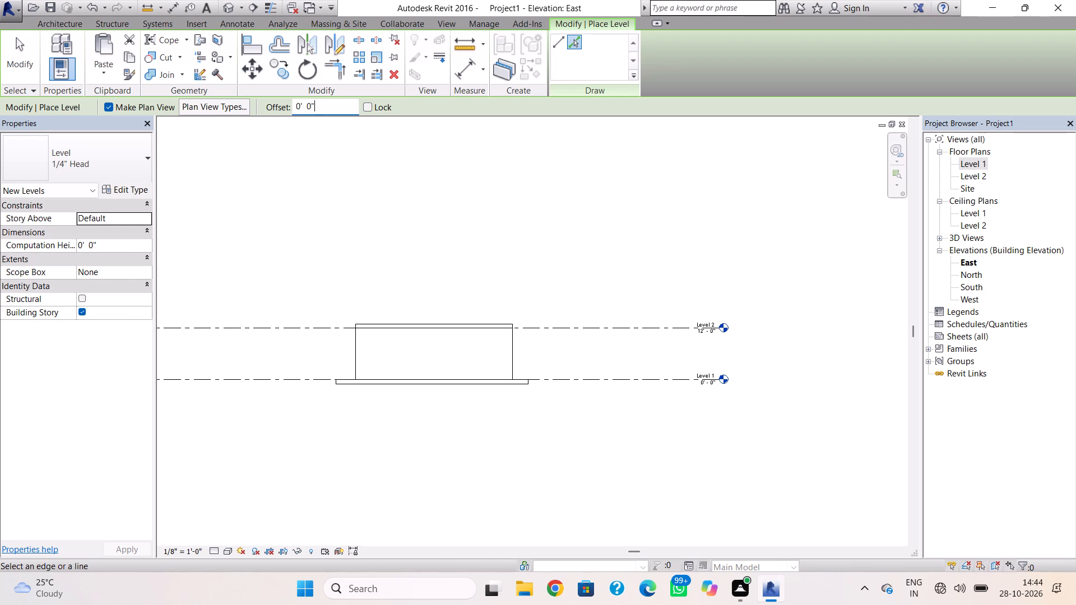
left_click_drag(349, 106, 277, 111)
key("1")
key("2")
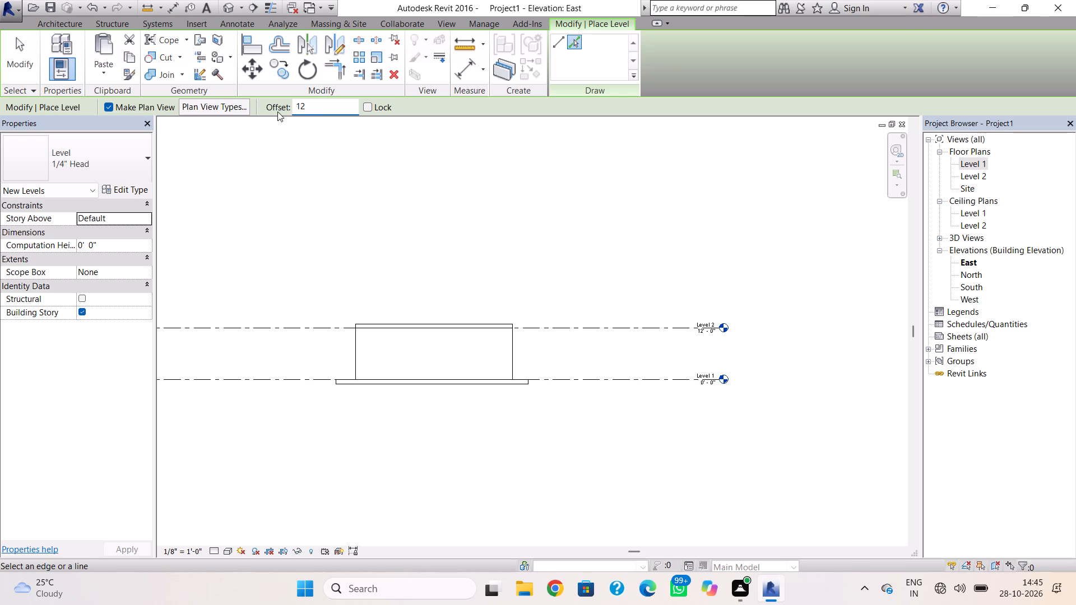
key("apostrophe")
key("Return")
left_click(607, 323)
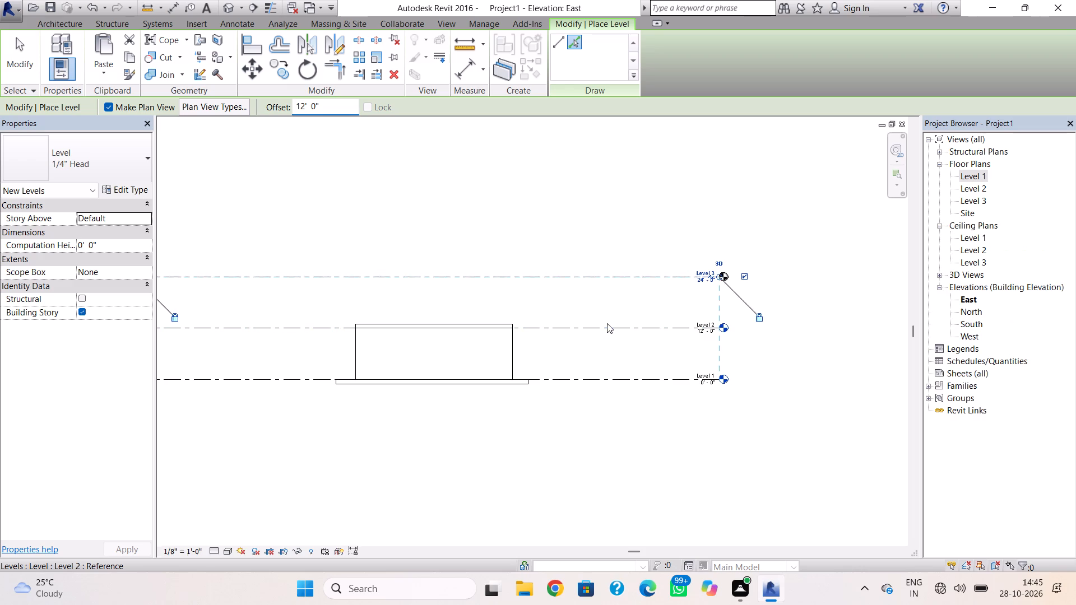
left_click(623, 276)
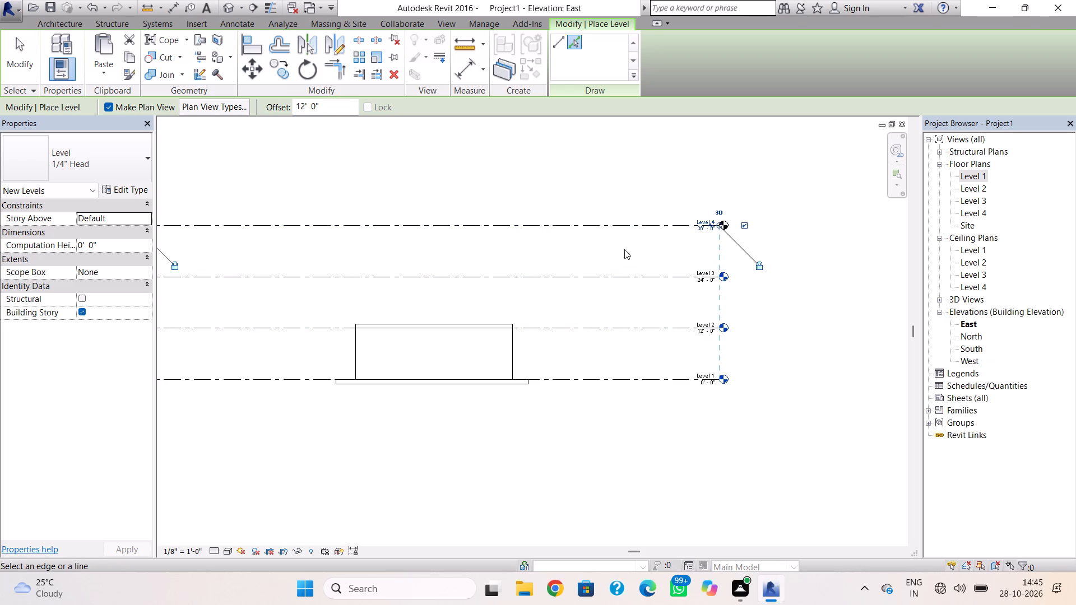
left_click(634, 222)
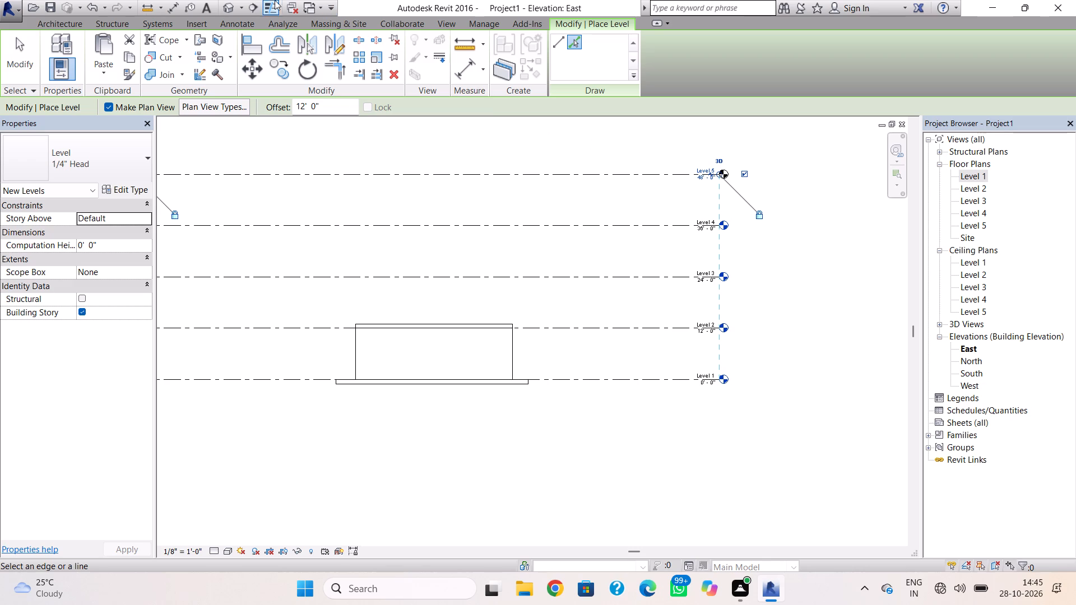
Check the building in the default 3D view and in the Level 1 floor plan.
left_click(235, 3)
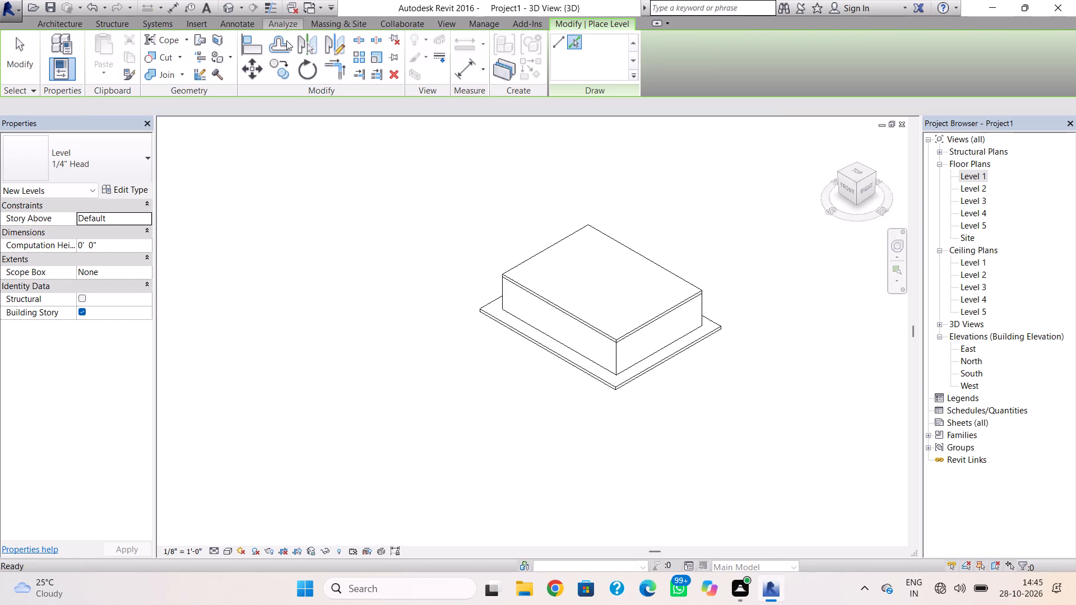
left_click(981, 176)
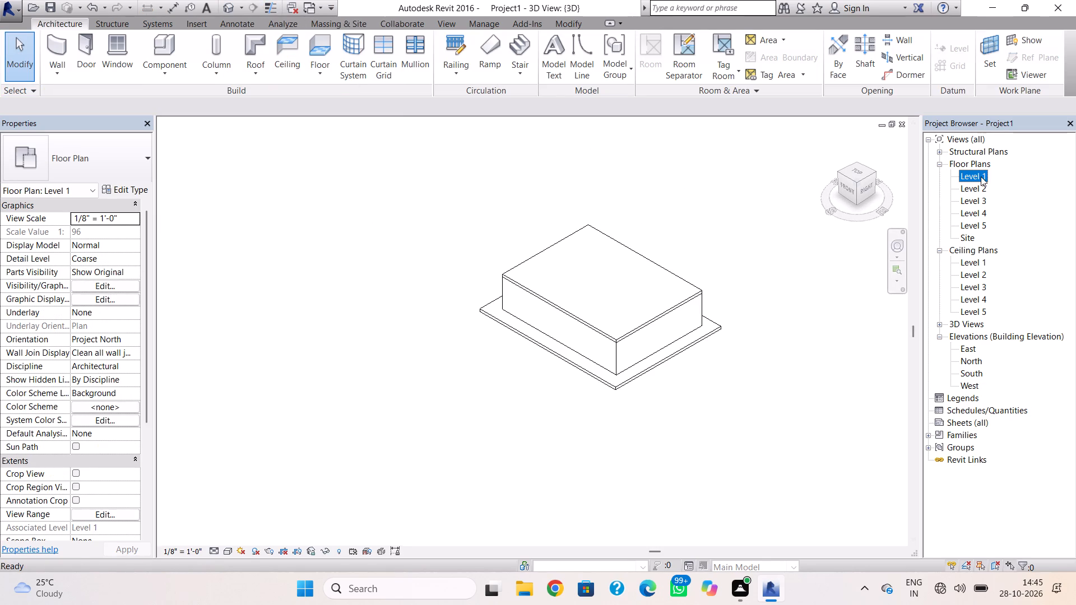
left_click(981, 176)
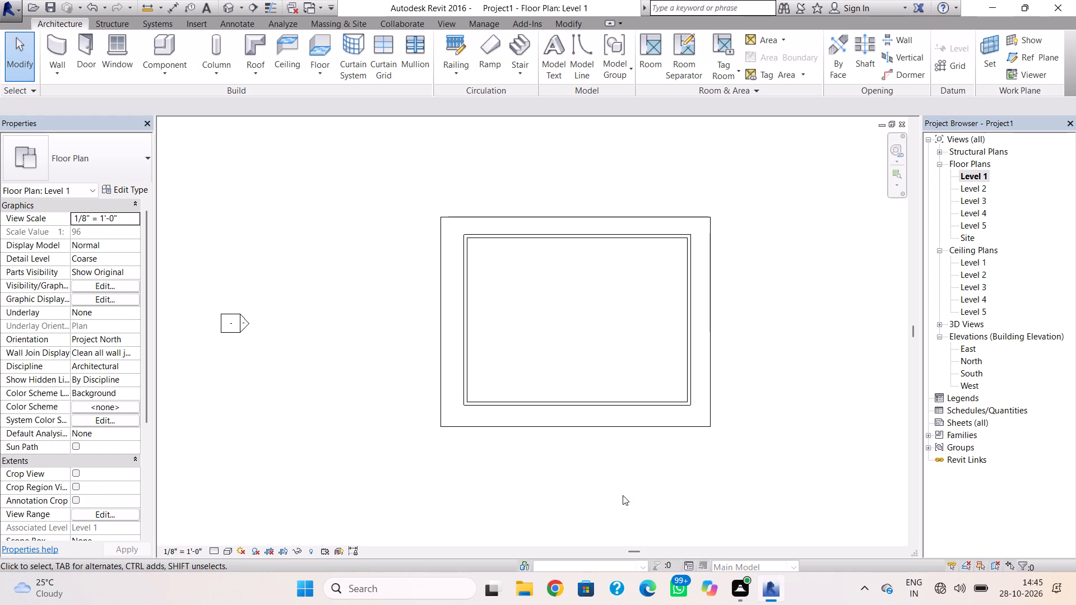
right_click_drag(636, 500, 638, 495, "shift")
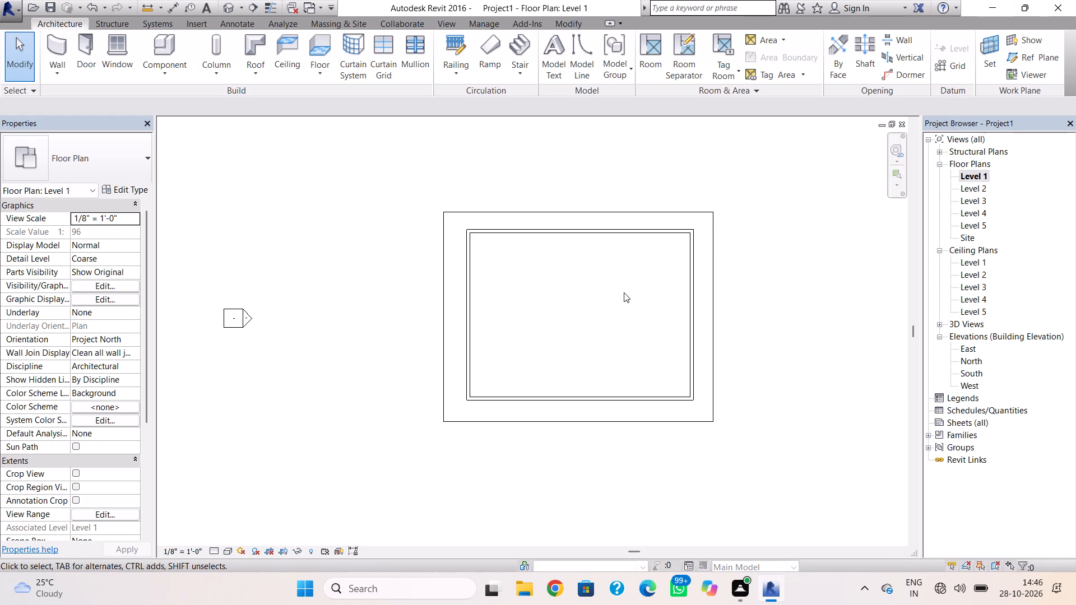
On Level 2, draw Generic - 8" walls on Finish Face: Exterior from the southwest corner, about 12' north and about 18'-6" east.
double_click(980, 188)
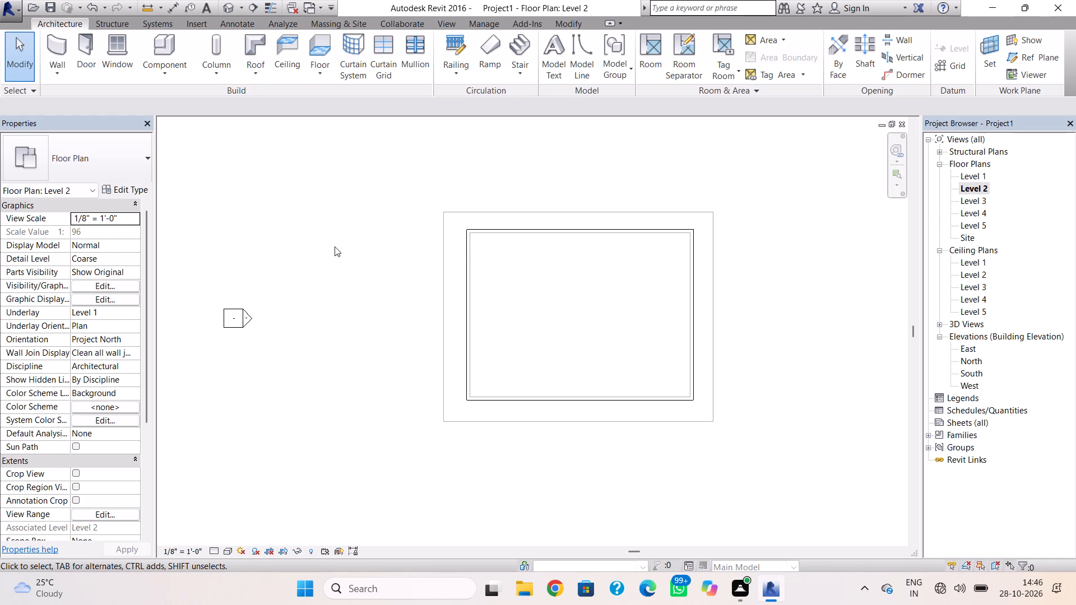
left_click(42, 40)
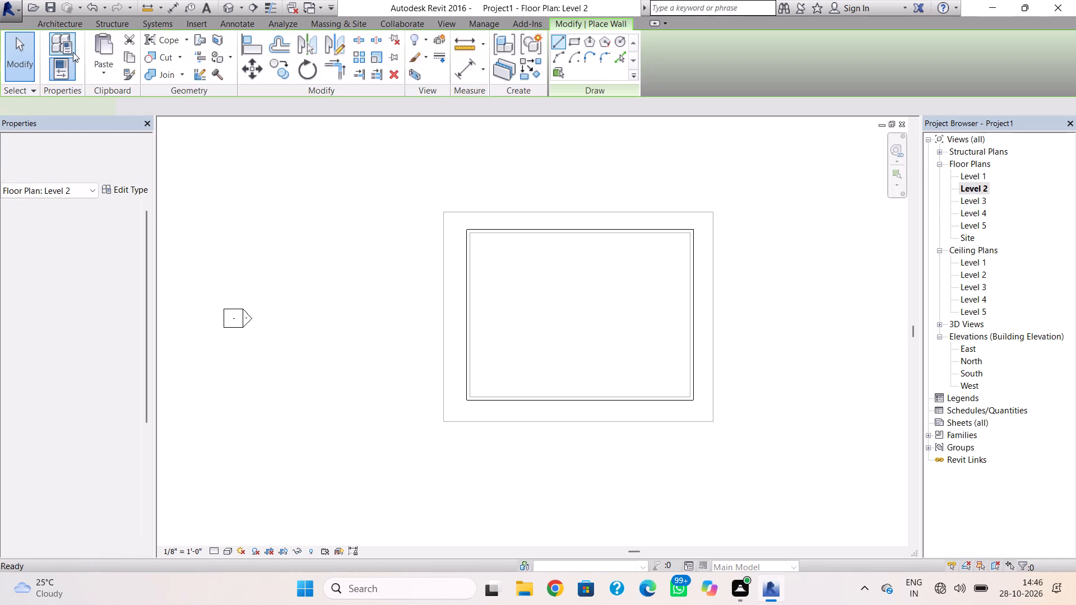
scroll(473, 391, "up", 5)
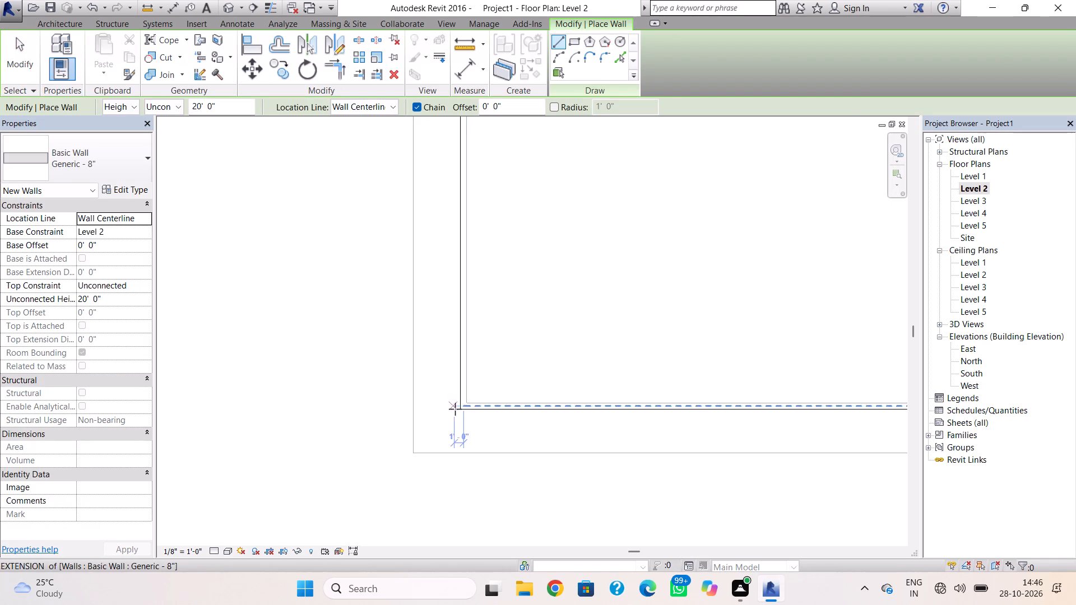
left_click(390, 103)
left_click(395, 145)
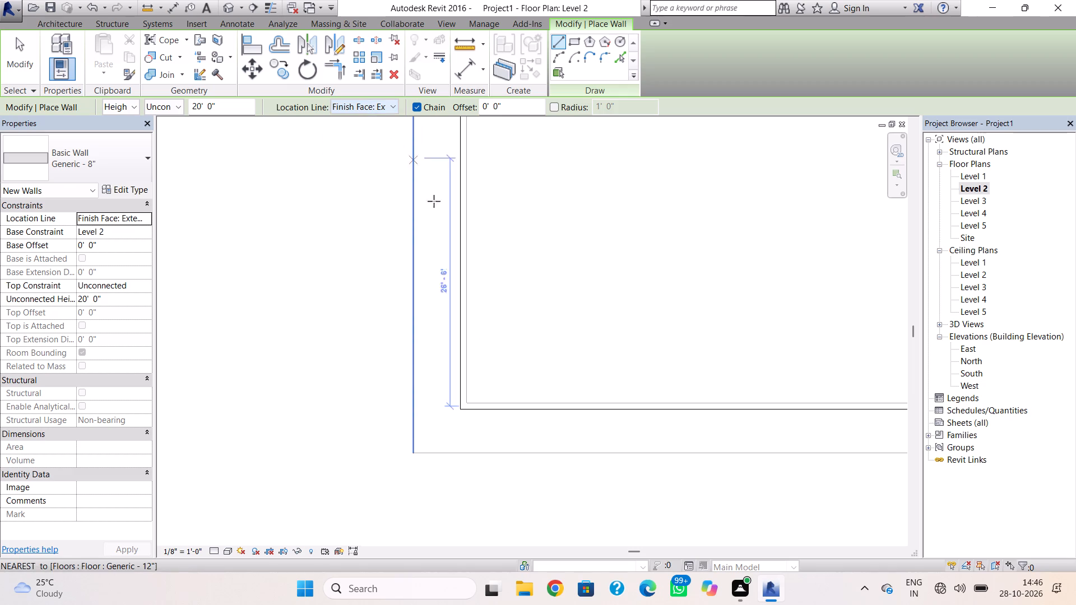
left_click(457, 406)
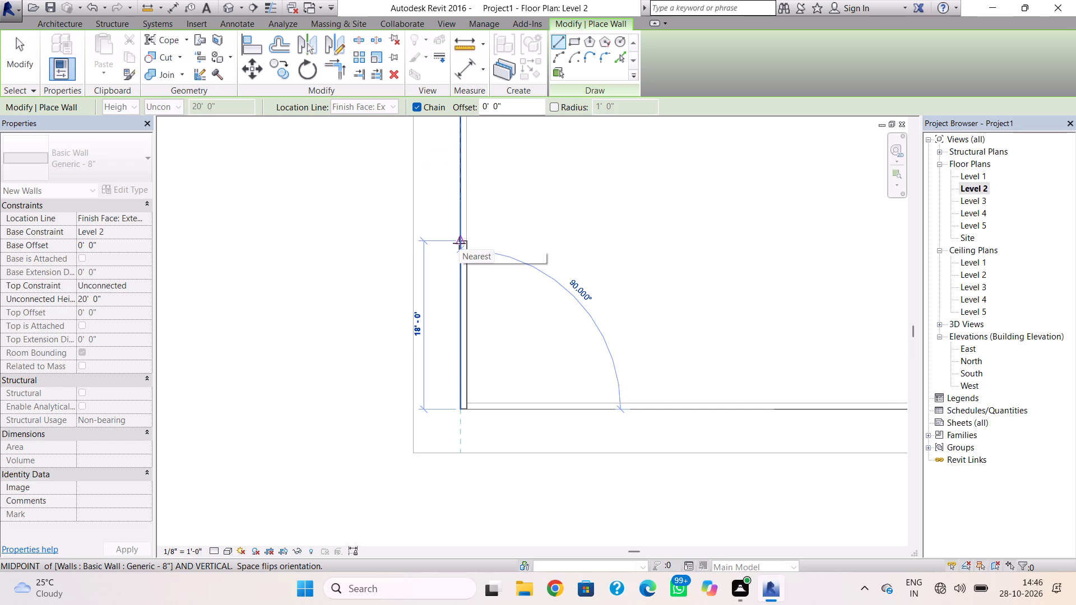
left_click(457, 295)
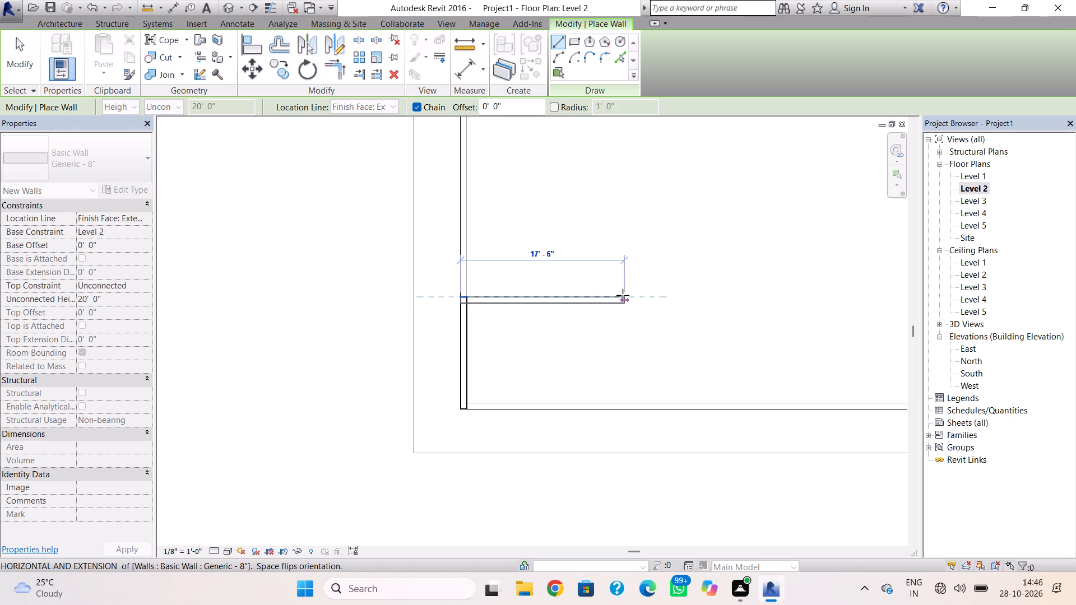
scroll(630, 293, "down", 1)
middle_click_drag(628, 293, 509, 302)
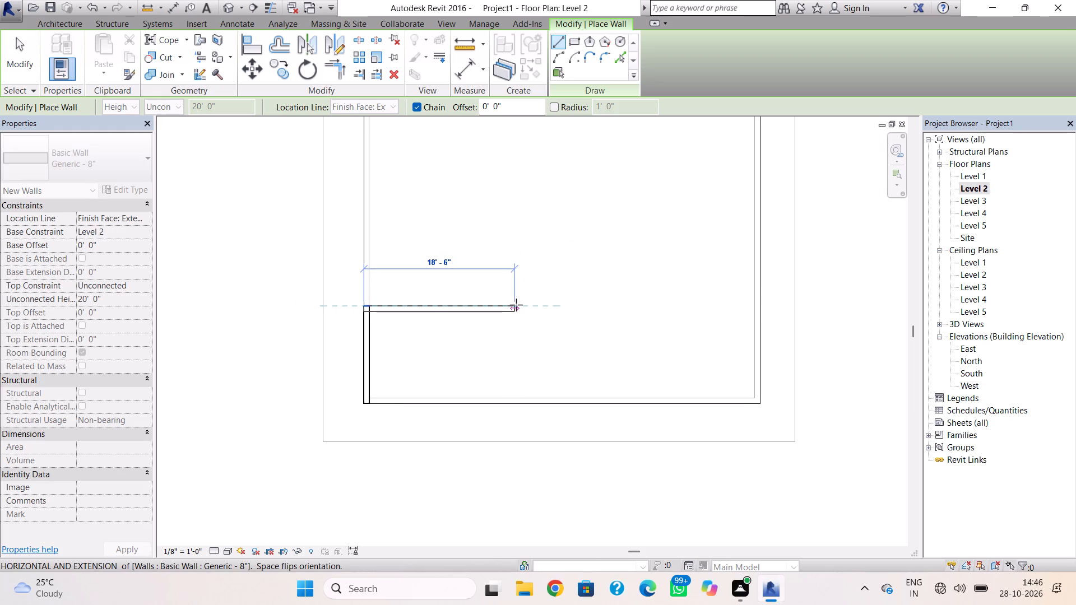
left_click(516, 305)
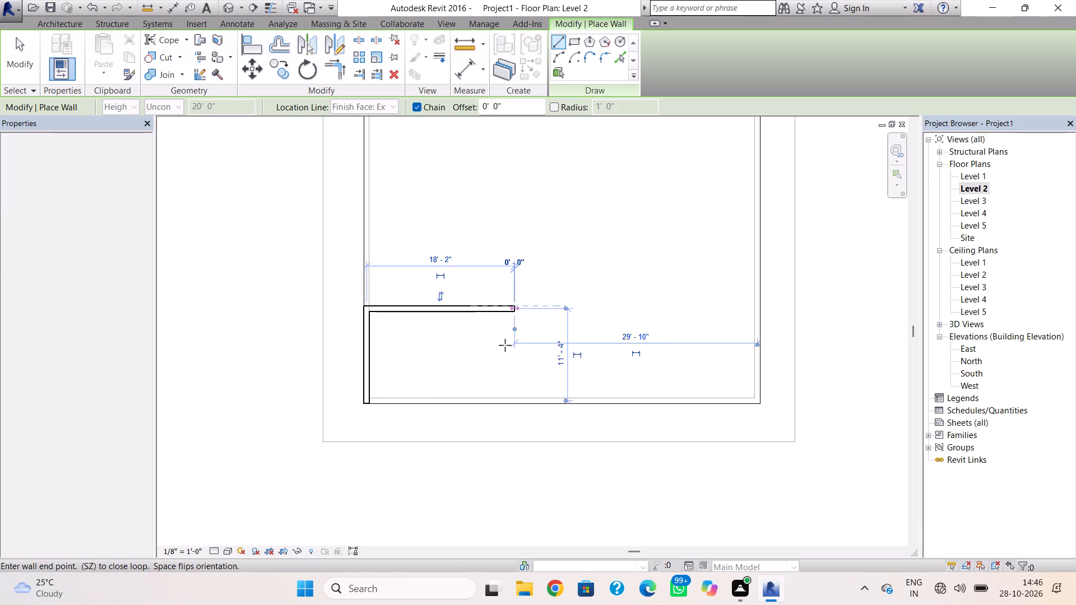
key("Escape")
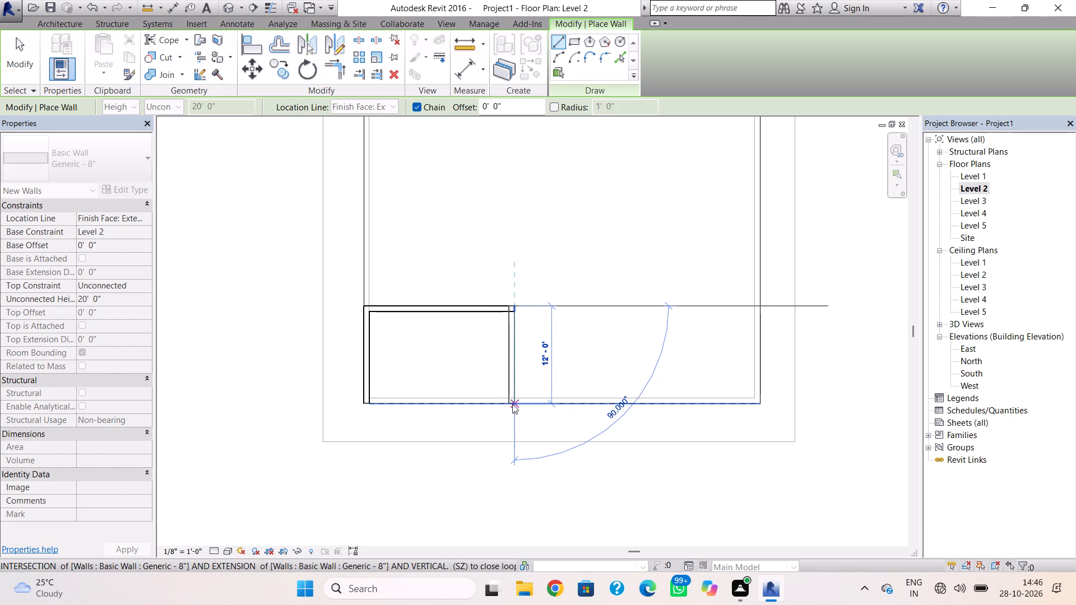
Close the southwest corner room with an east wall reaching the building's south face and a south wall about 17'-2" long.
left_click(511, 313)
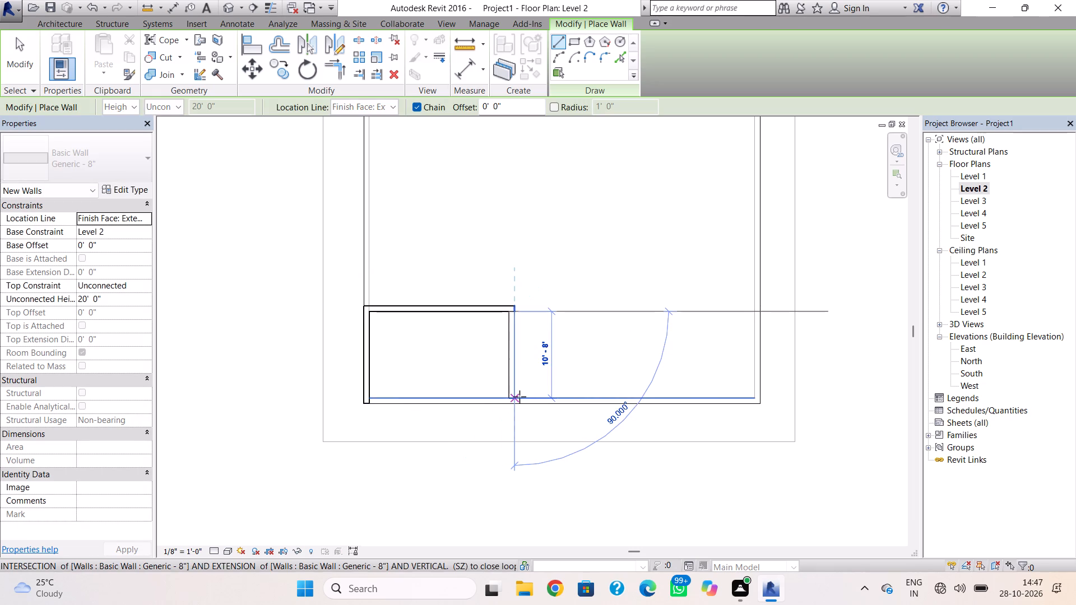
scroll(520, 407, "up", 4)
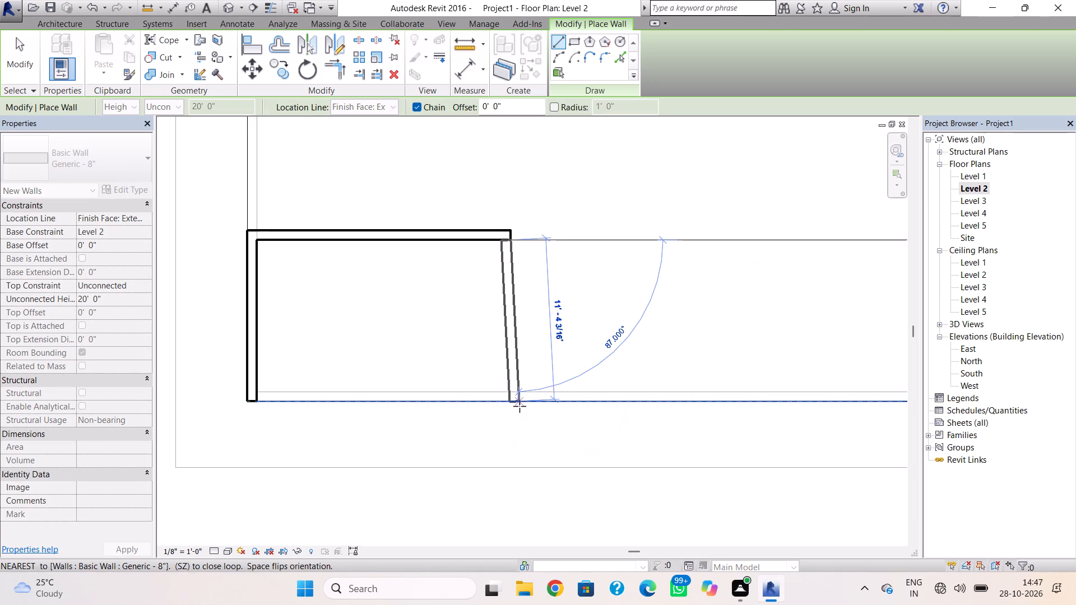
left_click(513, 406)
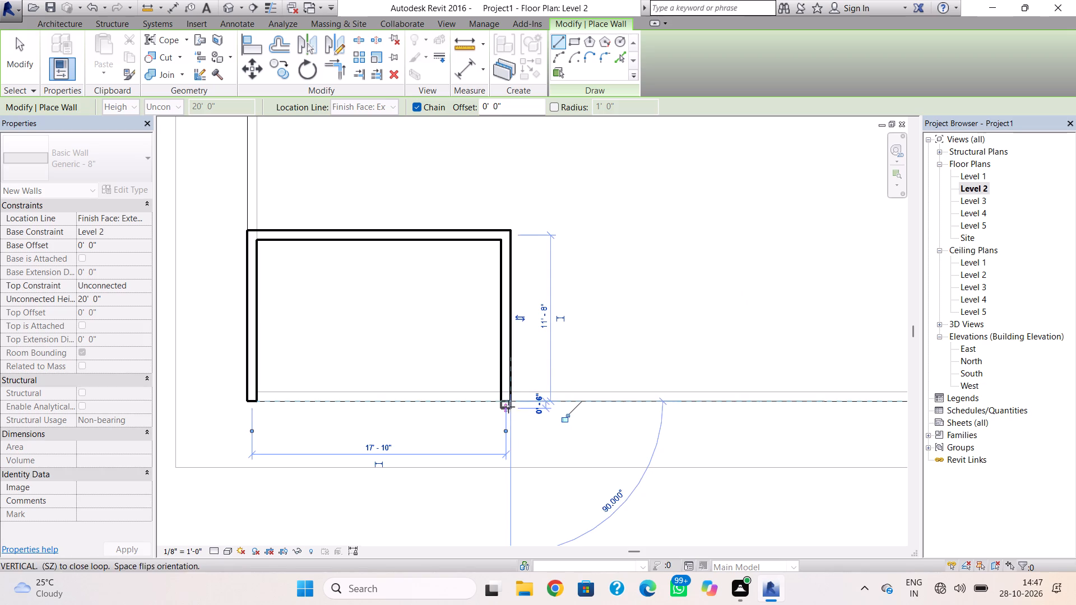
key("Escape")
left_click(253, 402)
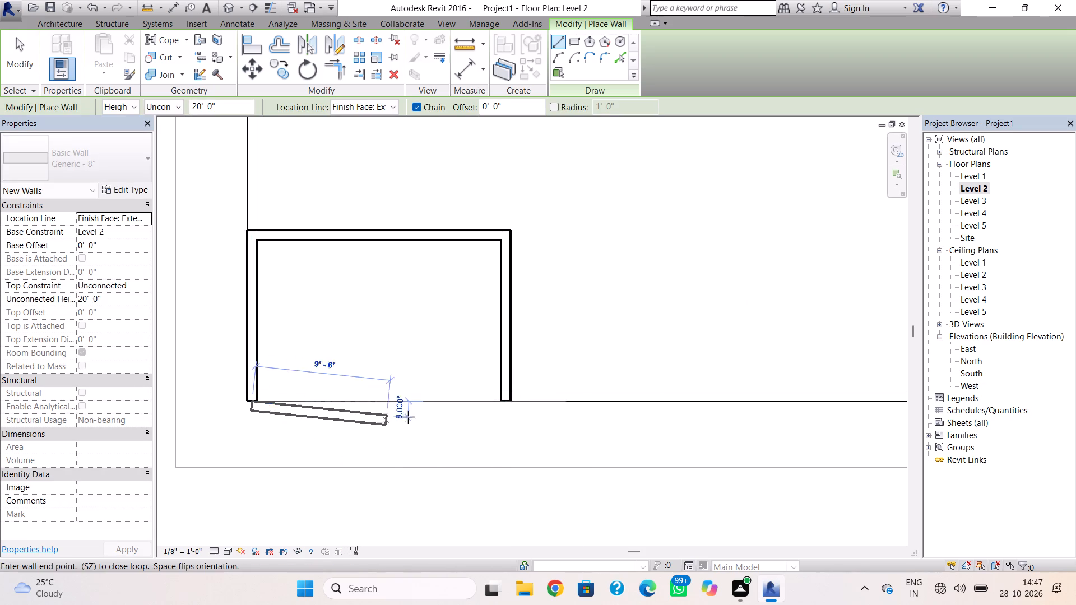
key("Escape")
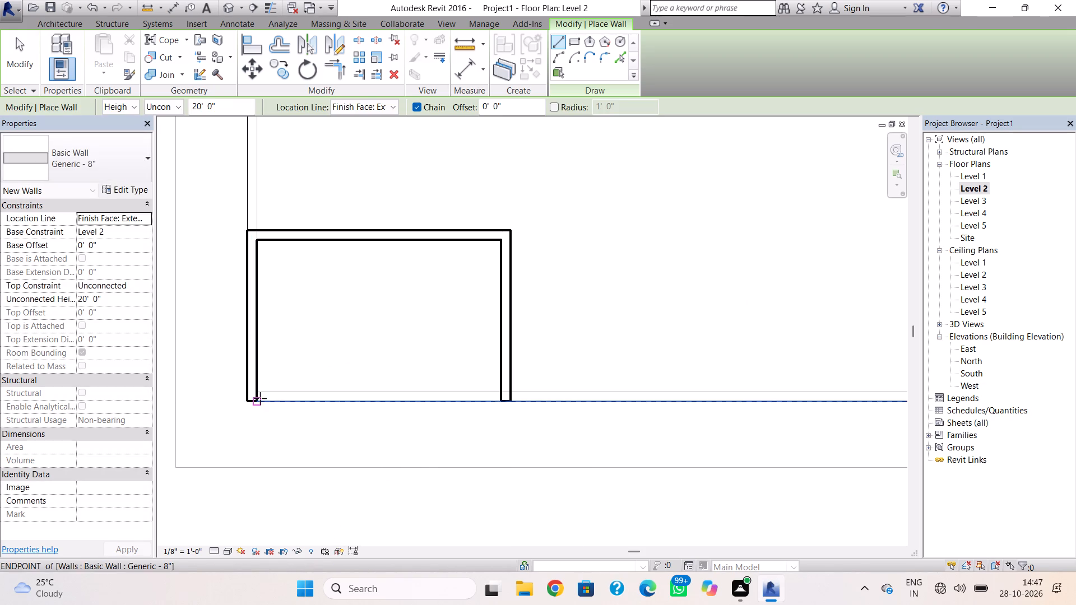
left_click(260, 398)
key("space")
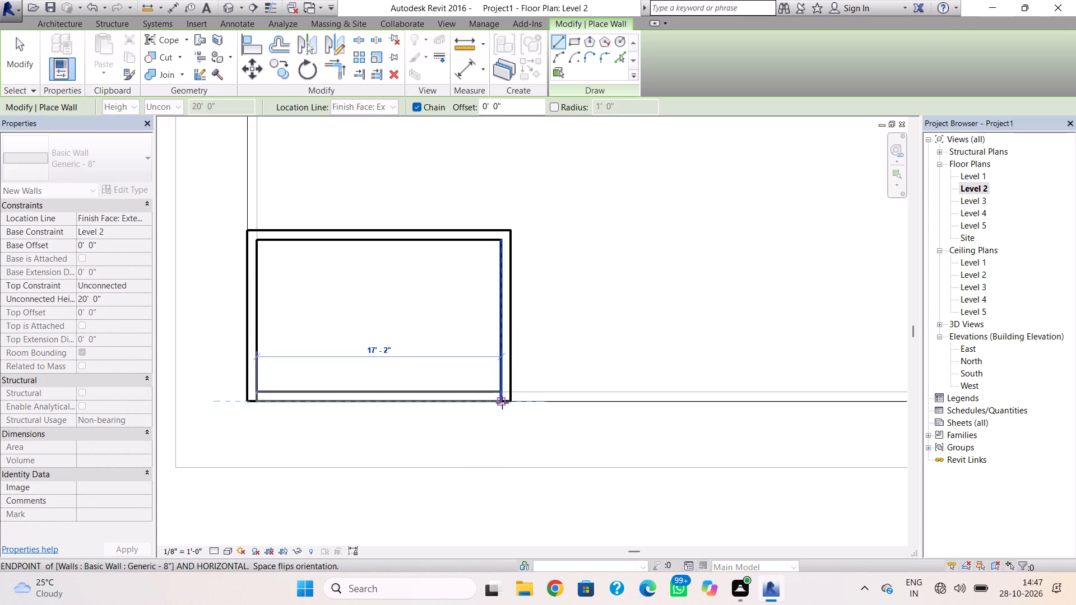
scroll(491, 402, "up", 9)
left_click(507, 399)
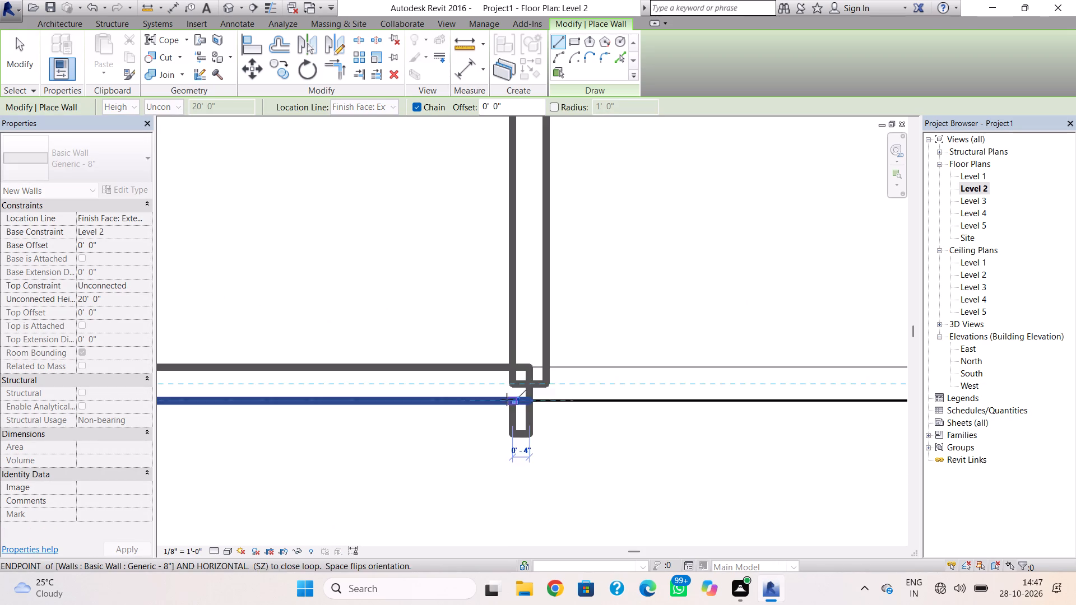
key("Escape")
Draw a wall about 15'-6" long on the west side, from about 9'-6" north of the corner room to the northwest corner.
scroll(440, 394, "down", 10)
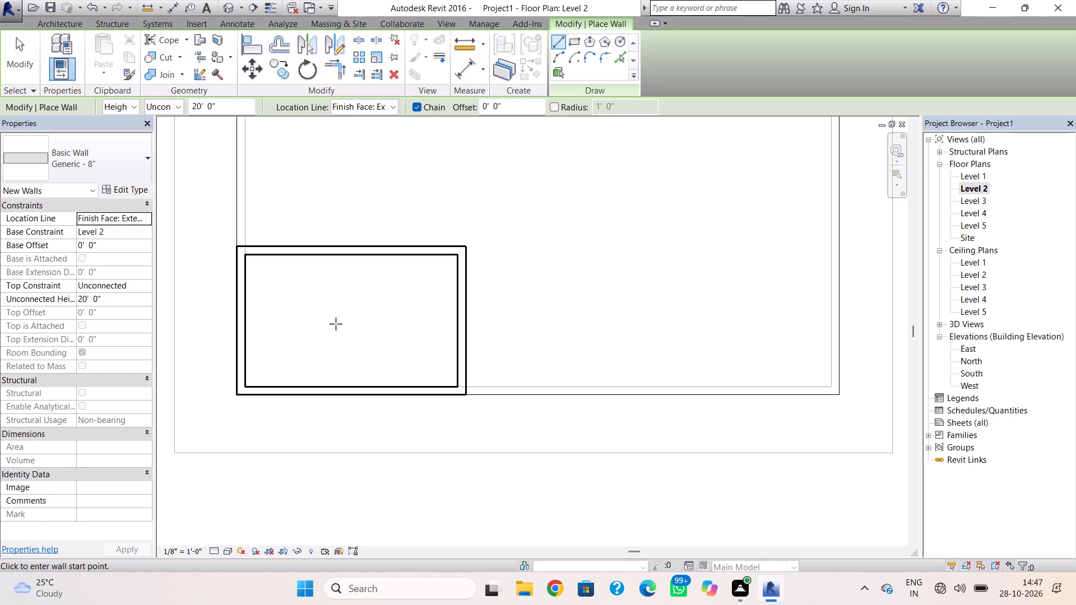
scroll(281, 305, "down", 1)
middle_click_drag(282, 314, 286, 332)
scroll(284, 325, "down", 1)
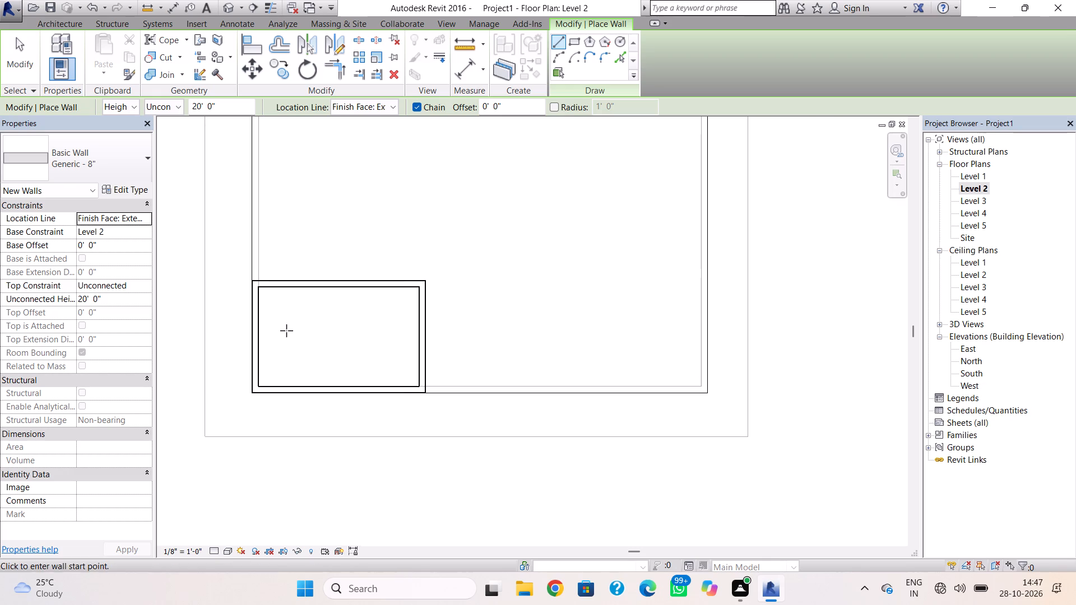
middle_click_drag(284, 324, 280, 362)
scroll(266, 296, "down", 1)
middle_click_drag(266, 296, 291, 336)
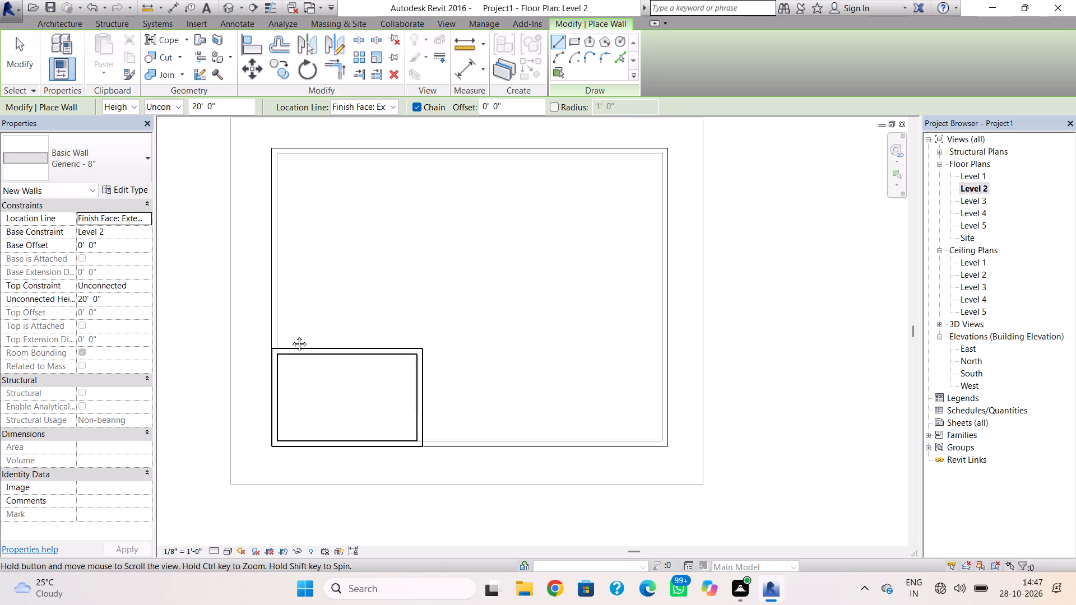
middle_click_drag(291, 336, 304, 355)
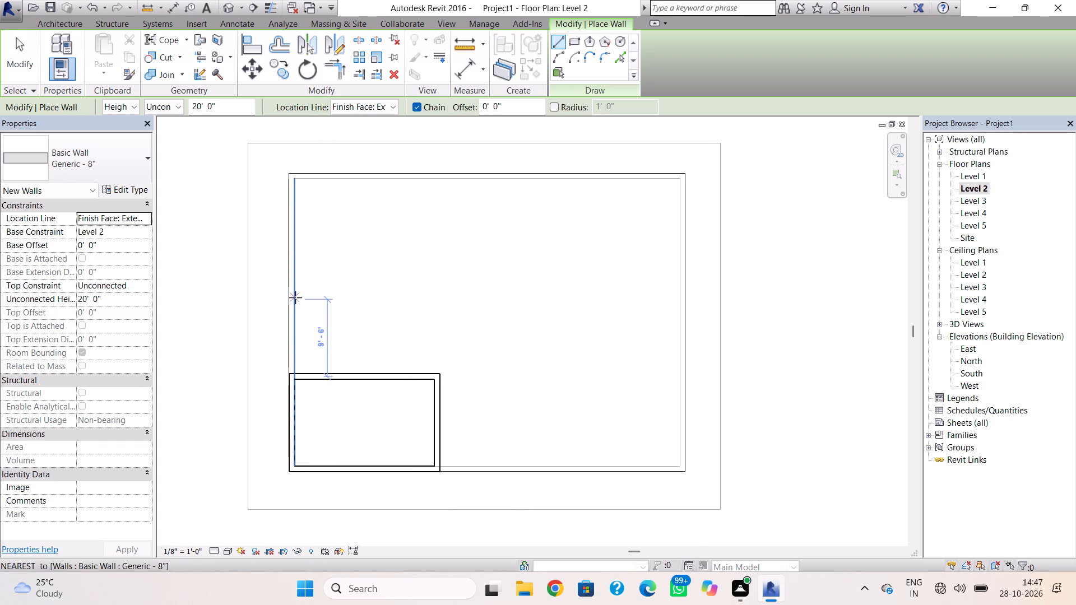
left_click(295, 297)
key("space")
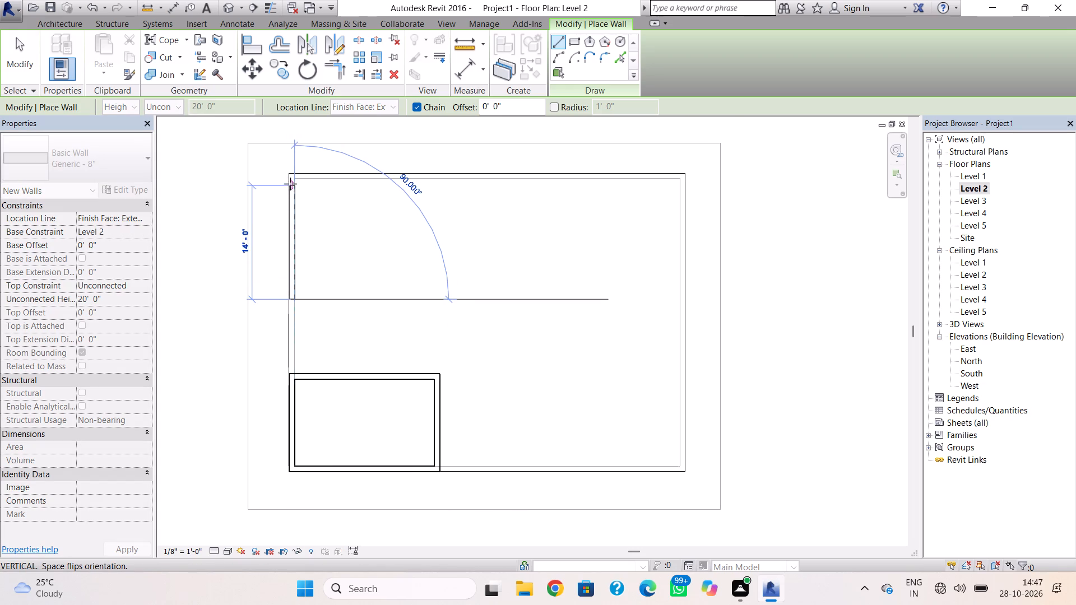
scroll(290, 184, "up", 7)
left_click(294, 161)
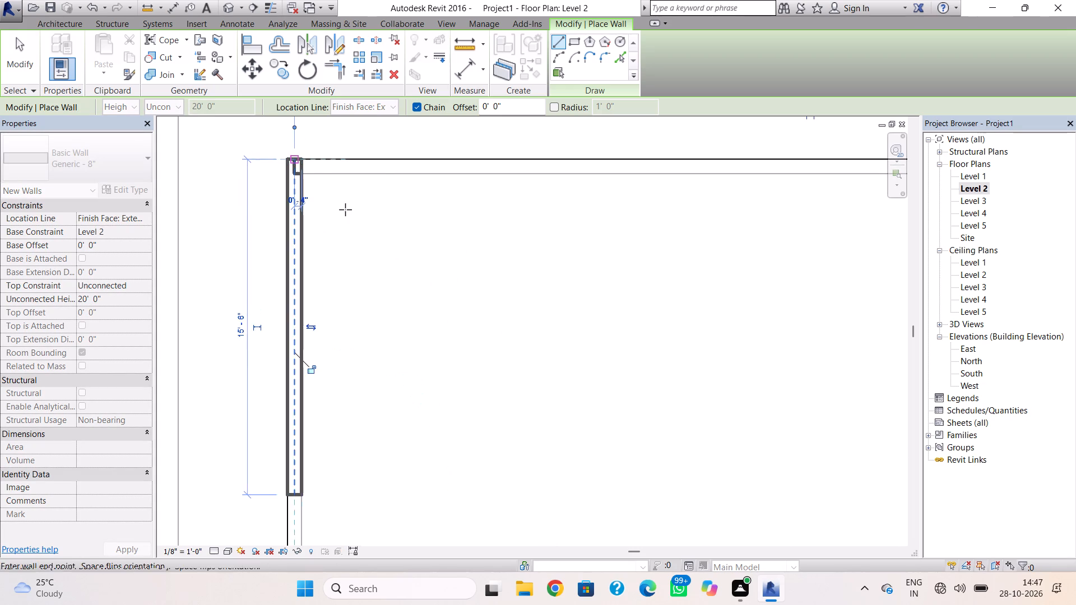
key("Escape")
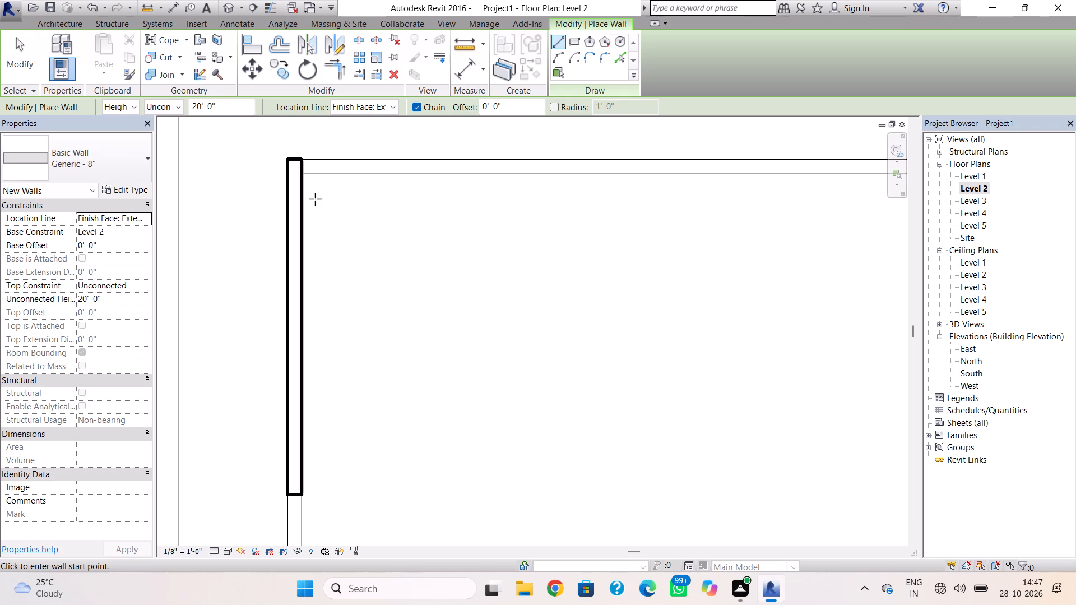
Draw a wall about 48' long along the north side, from the northwest wall to the building's outer northeast corner.
left_click(302, 159)
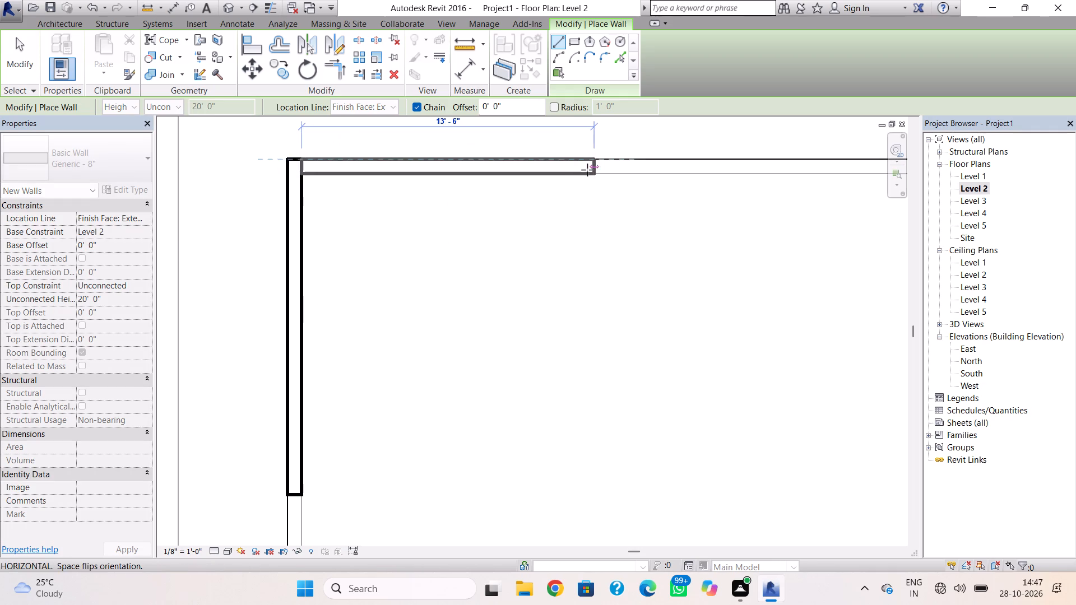
scroll(586, 171, "down", 2)
middle_click_drag(573, 182, 372, 193)
scroll(521, 189, "down", 5)
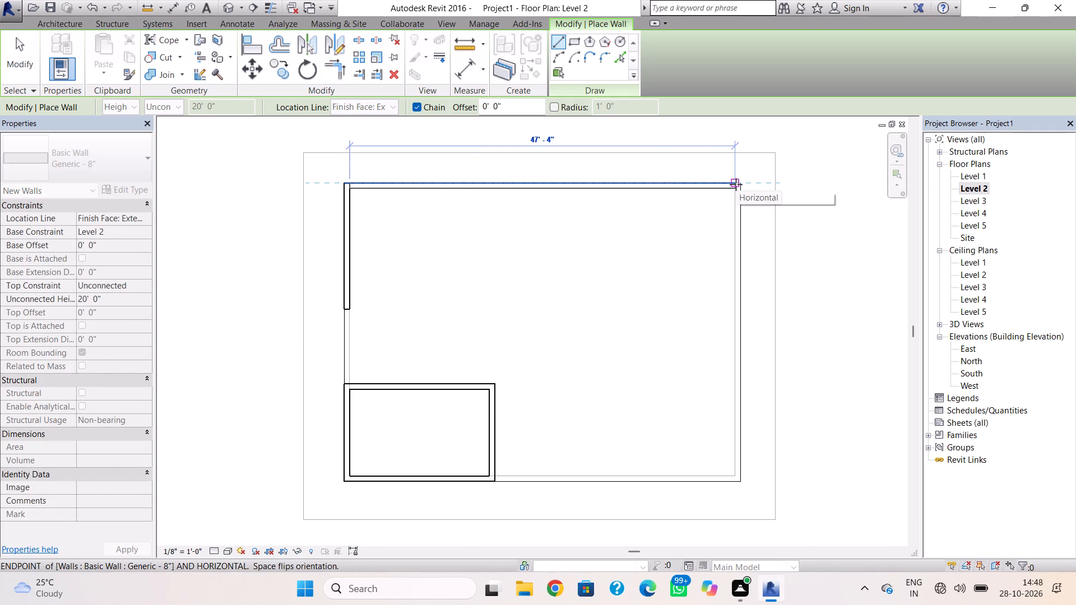
scroll(732, 189, "up", 8)
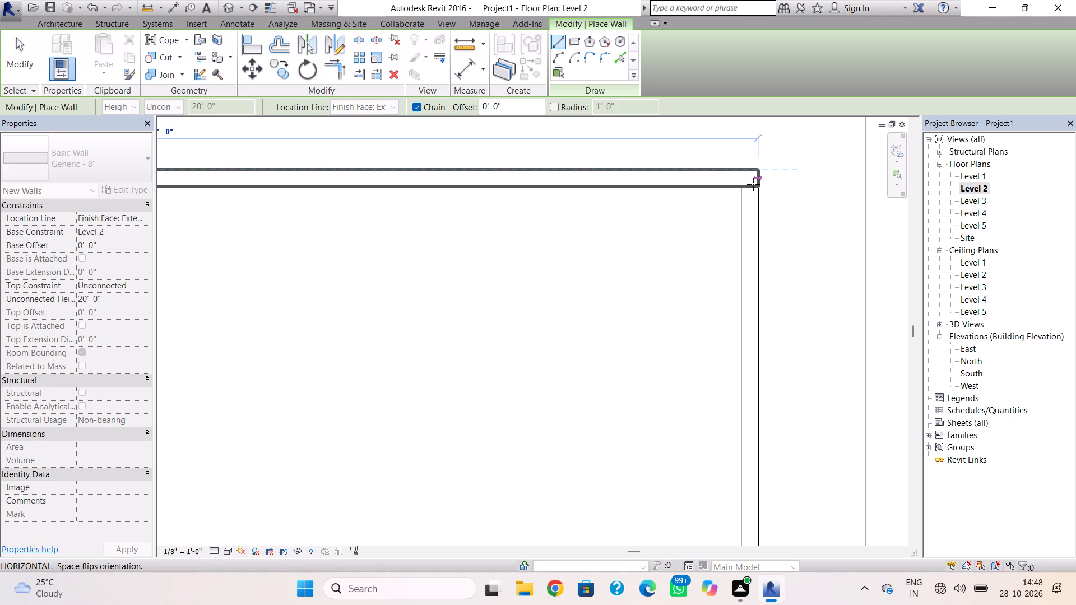
left_click(755, 184)
key("Escape")
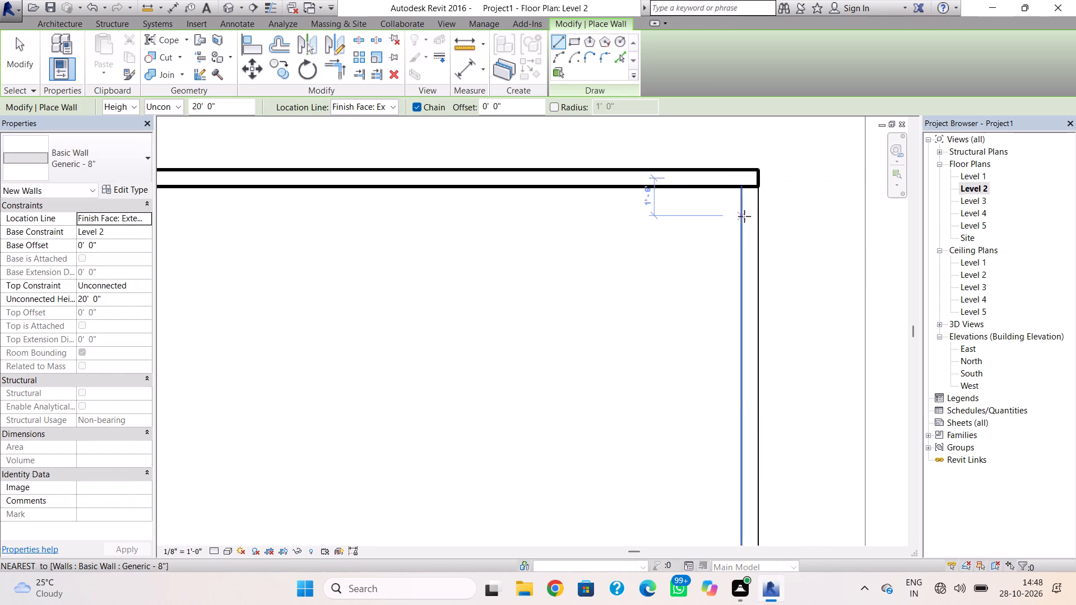
Draw the east wall from the building's northeast corner south until level with the southwest room's north face.
left_click(761, 190)
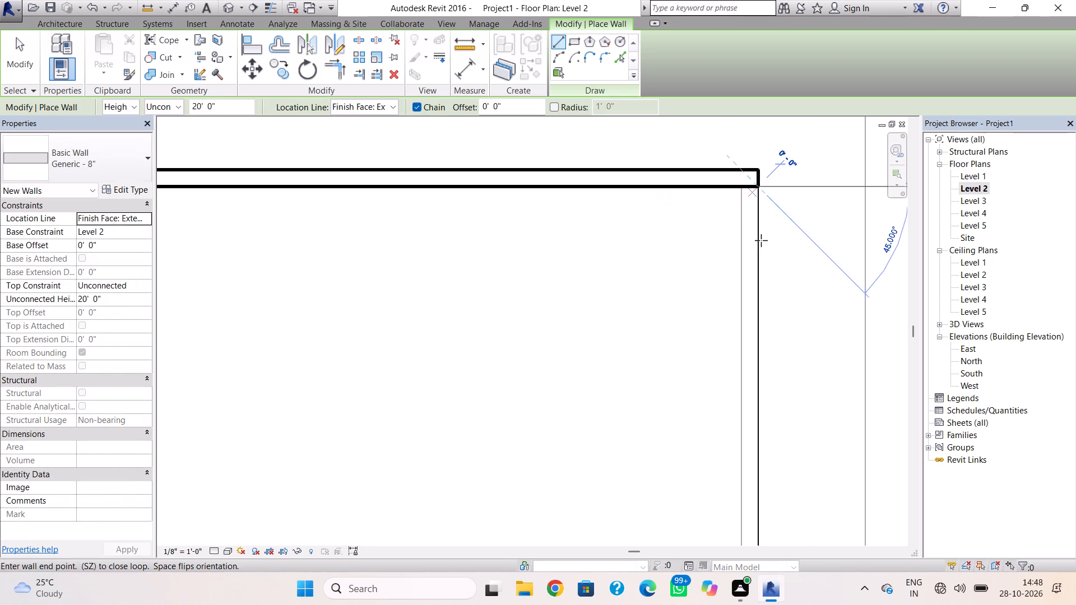
scroll(754, 375, "down", 7)
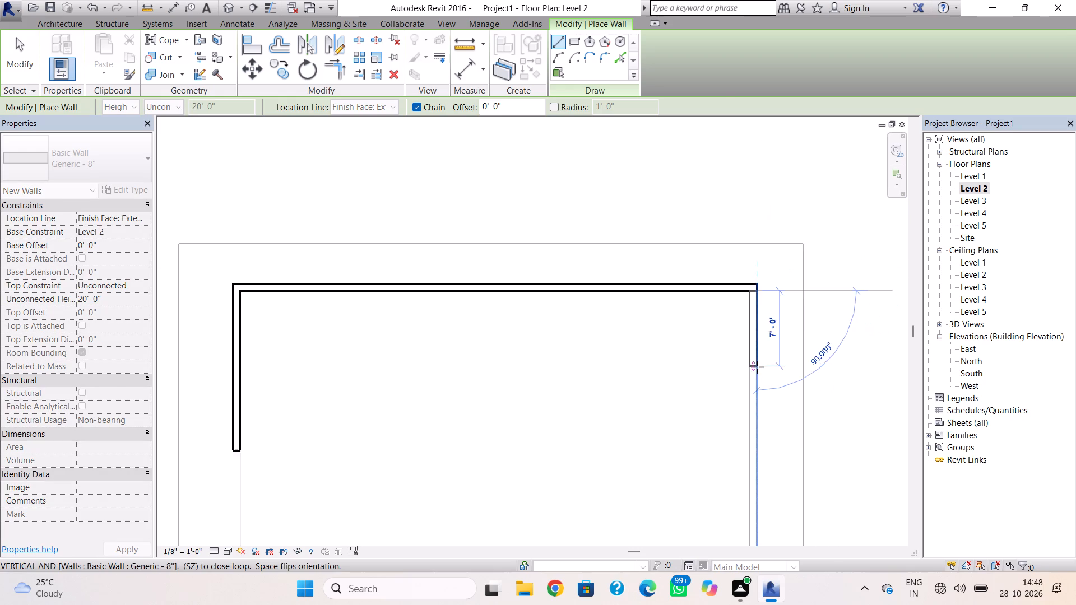
scroll(720, 131, "down", 3)
middle_click_drag(722, 156, 722, 97)
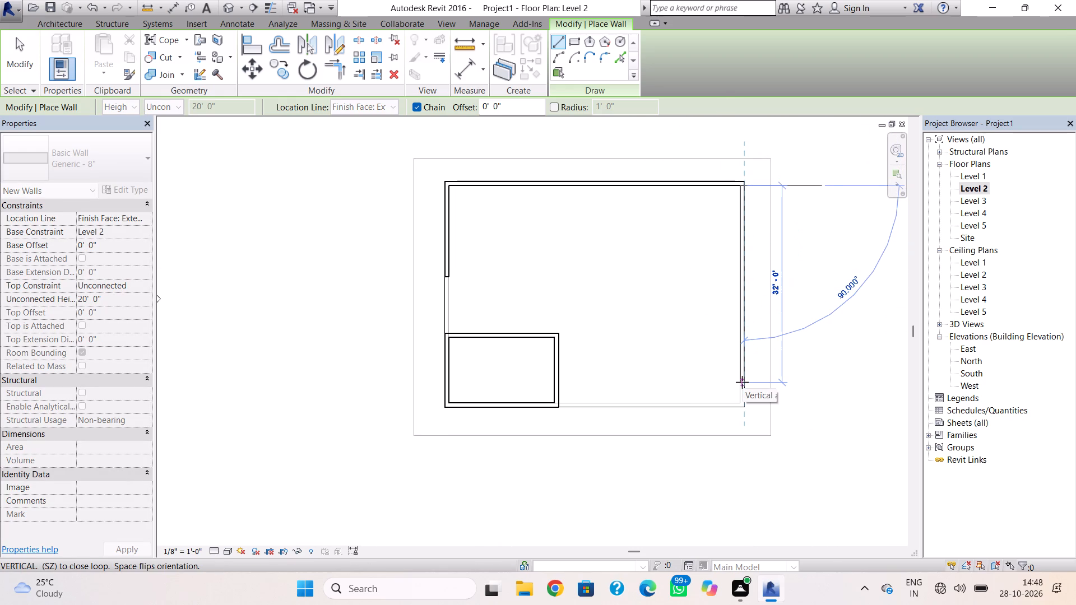
scroll(741, 381, "up", 4)
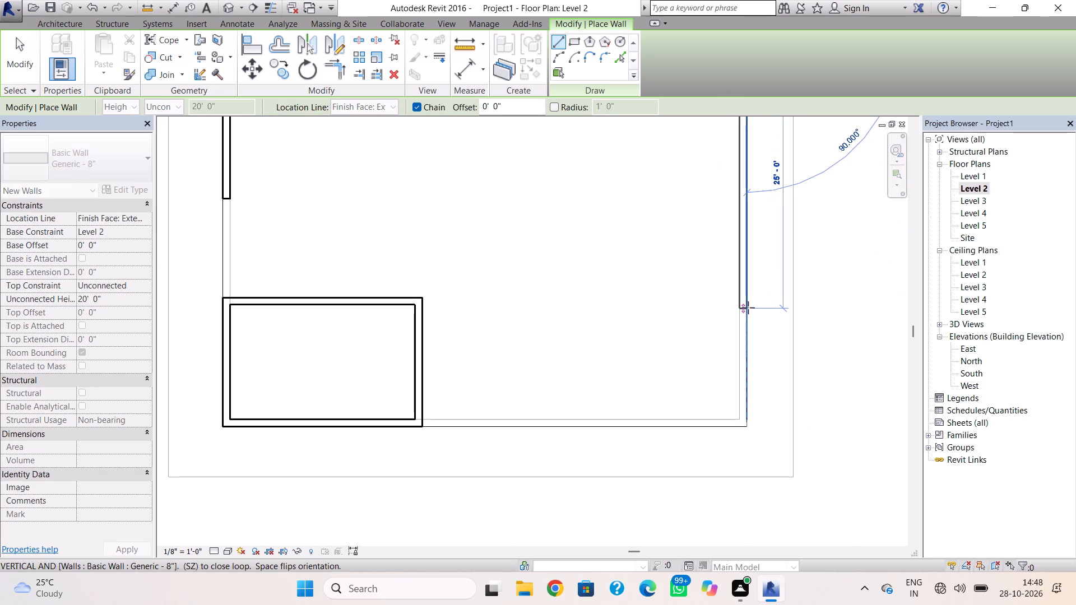
left_click(747, 300)
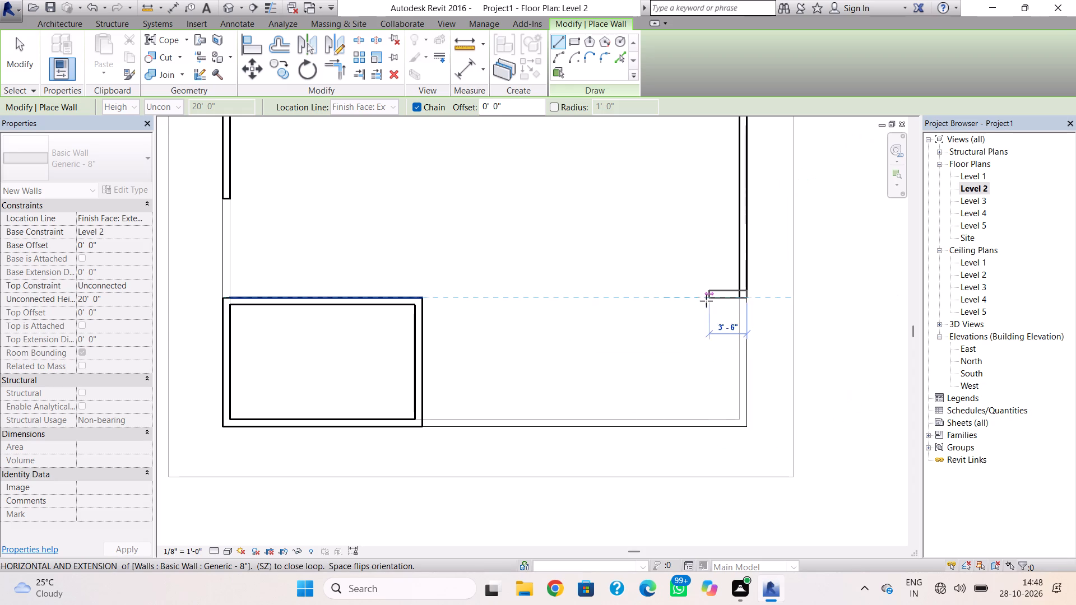
key("Escape")
From the east wall's south end, draw a wall about 13' west and another about 12' south for the southeast room.
left_click_drag(737, 302, 732, 301)
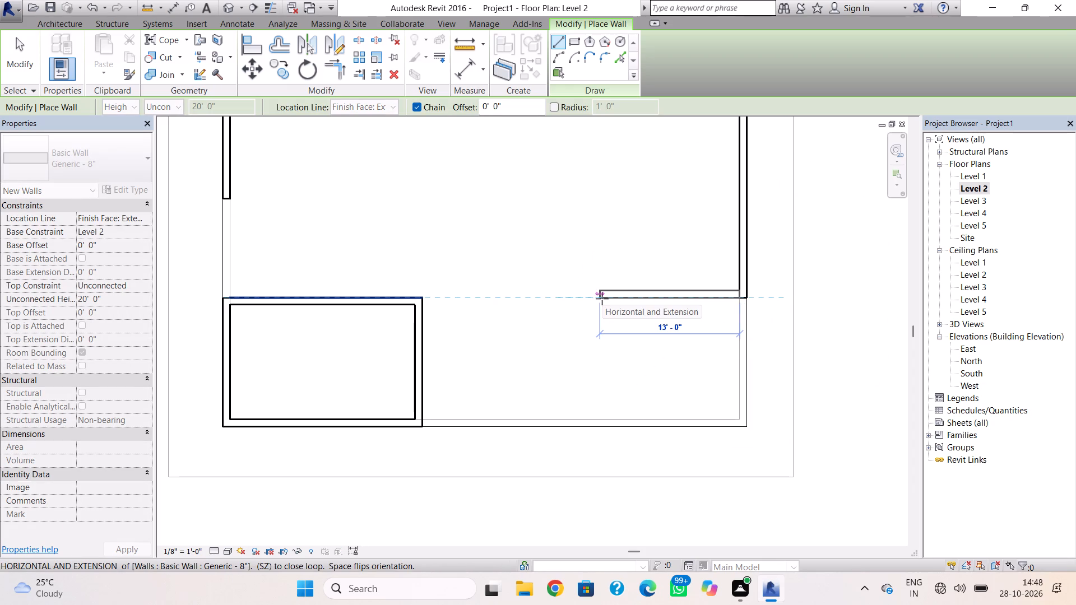
left_click(602, 299)
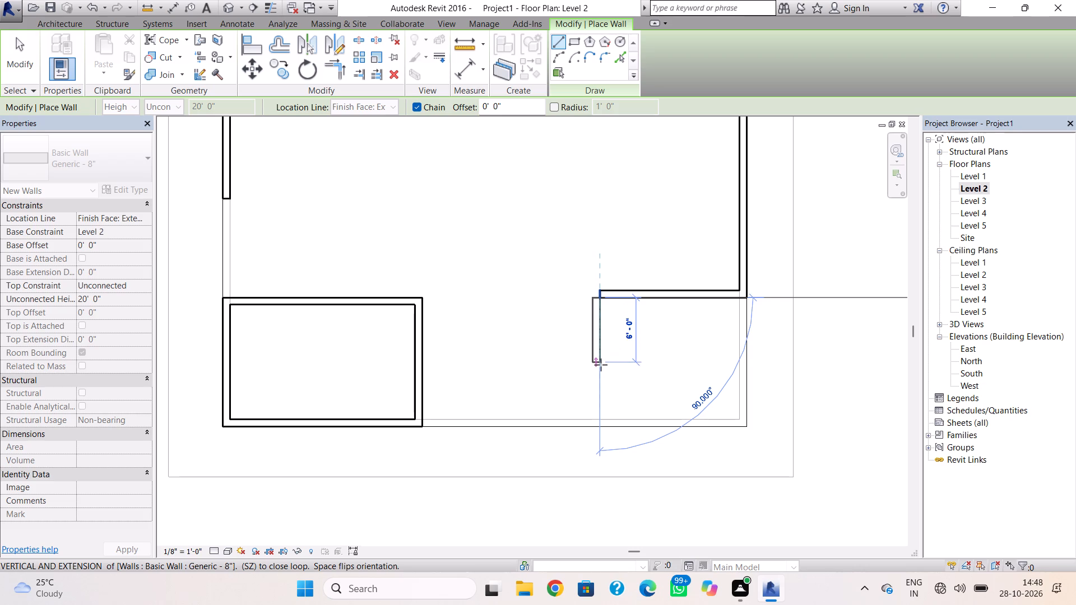
key("space")
left_click(604, 422)
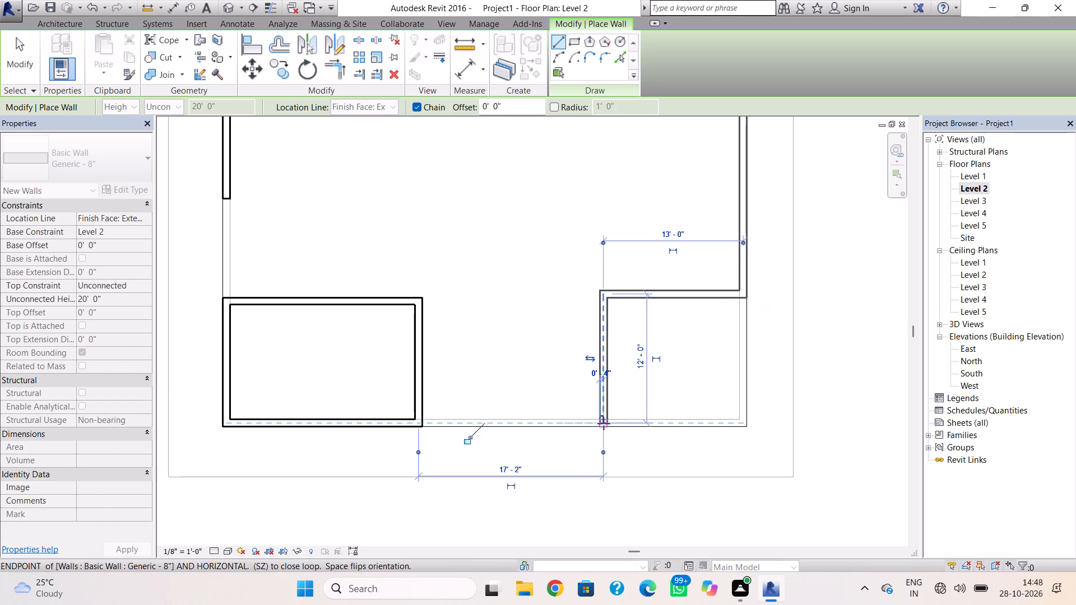
key("Escape")
Extend the southeast room's west wall so its south end meets the building's outer south face.
left_click(604, 426)
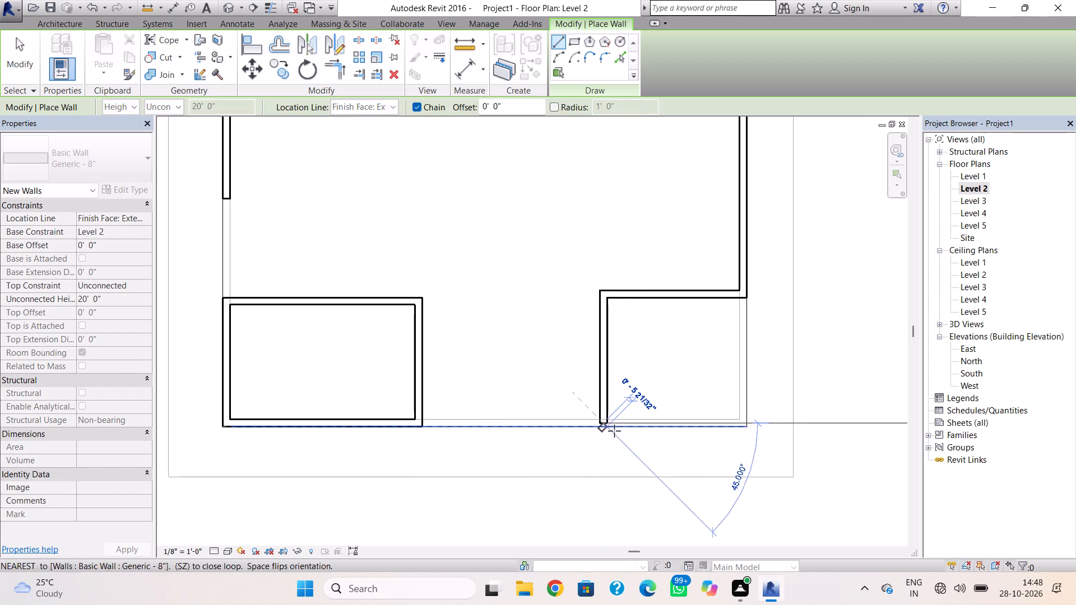
key("Escape")
key("Escape")
left_click(601, 423)
scroll(604, 423, "up", 5)
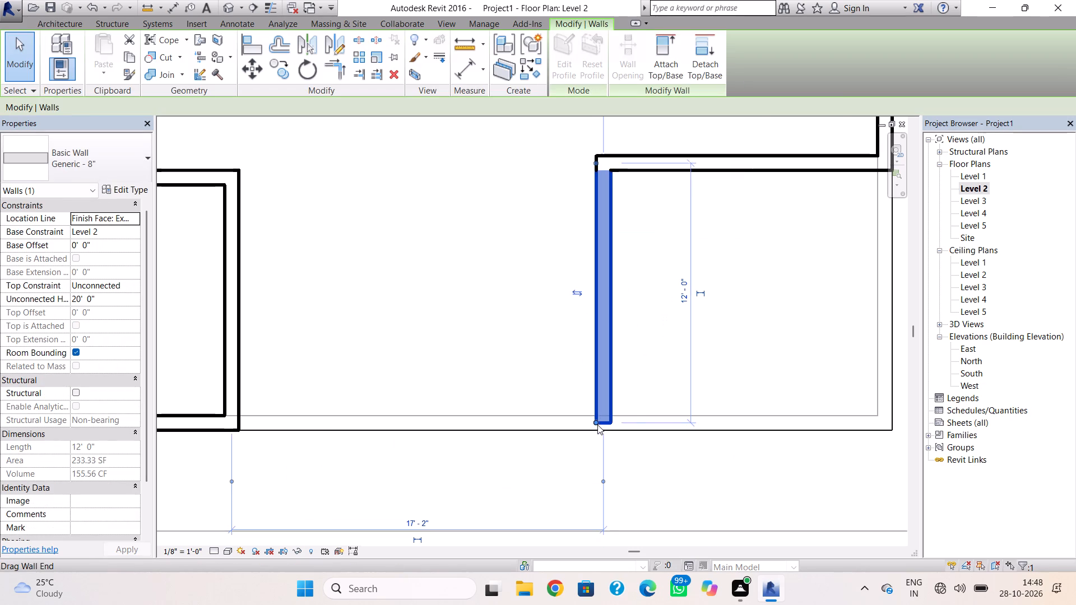
left_click_drag(596, 425, 596, 430)
left_click(600, 451)
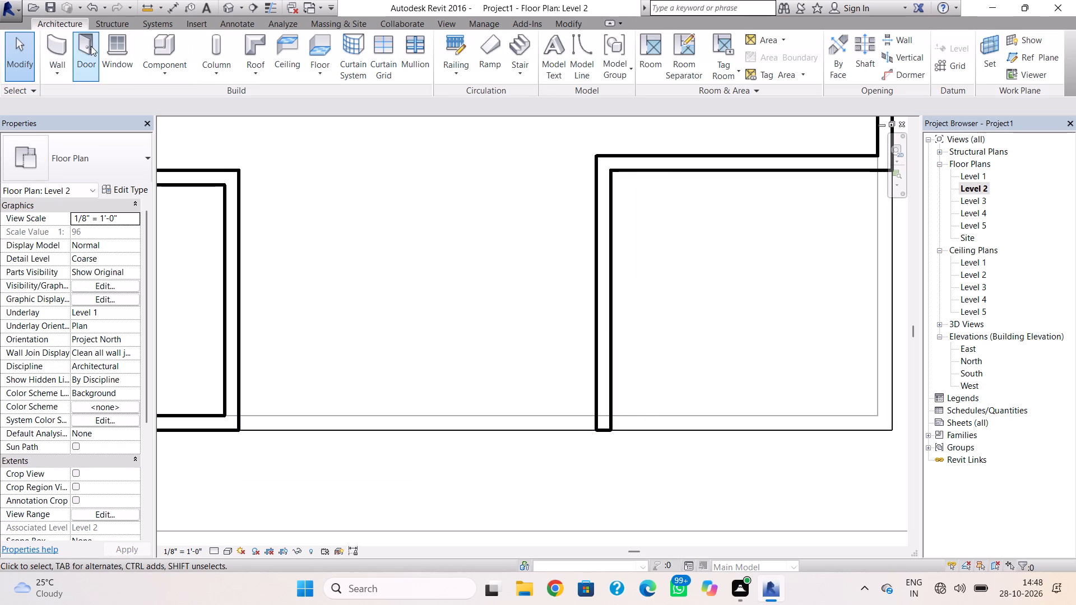
Draw the southeast room's south wall, about 13' long, along the building's south face to the outer east edge.
left_click(71, 43)
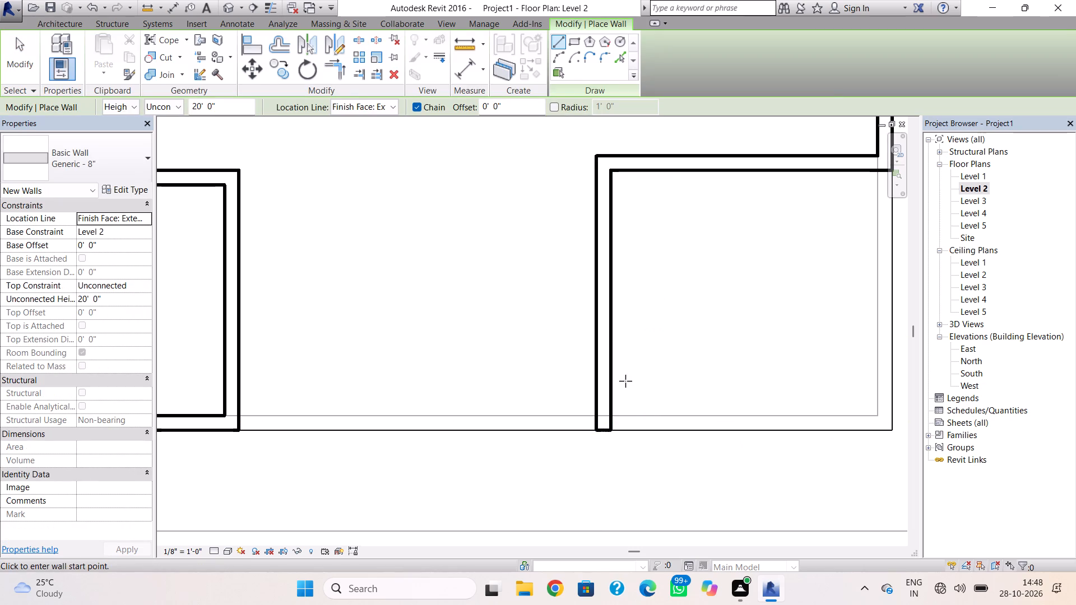
left_click(611, 428)
key("space")
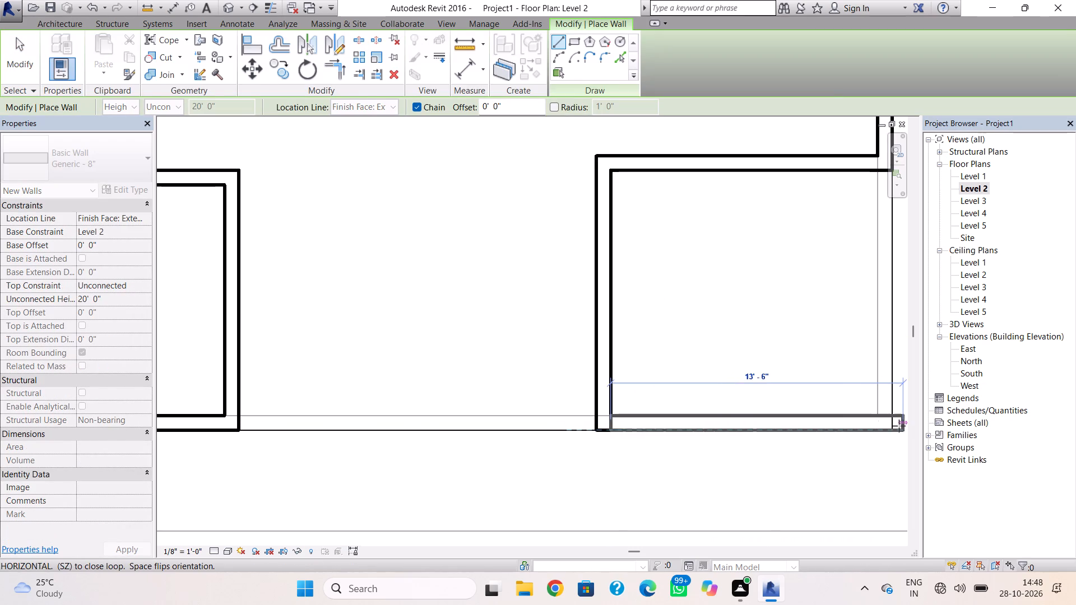
scroll(902, 426, "down", 1)
middle_click_drag(878, 431, 830, 432)
scroll(844, 422, "up", 5)
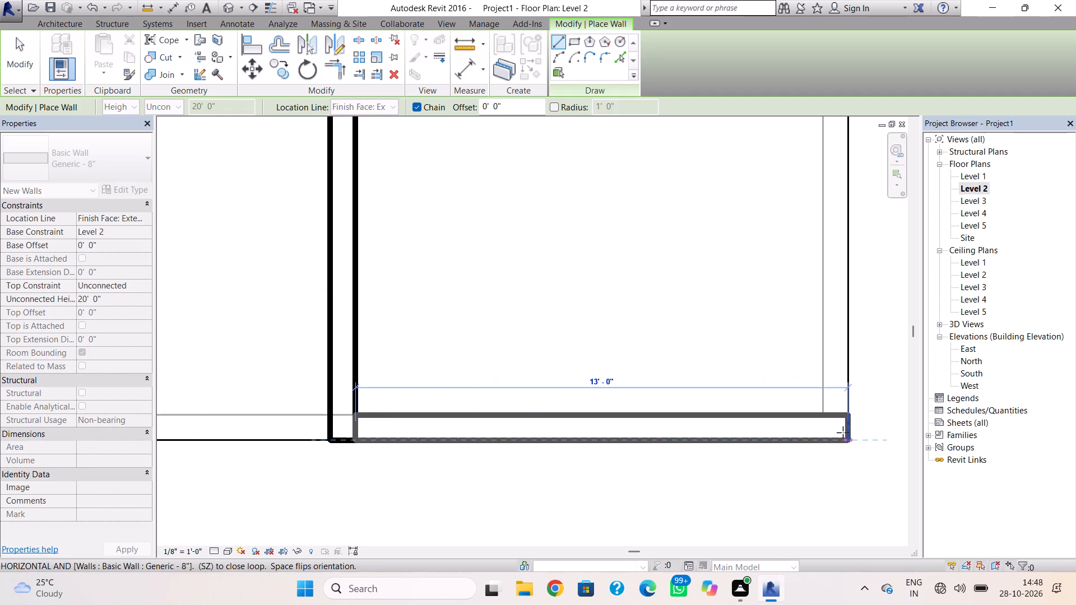
left_click(843, 432)
key("Escape")
Close the southeast room with an east wall running north from its south wall to the existing east wall.
left_click(847, 413)
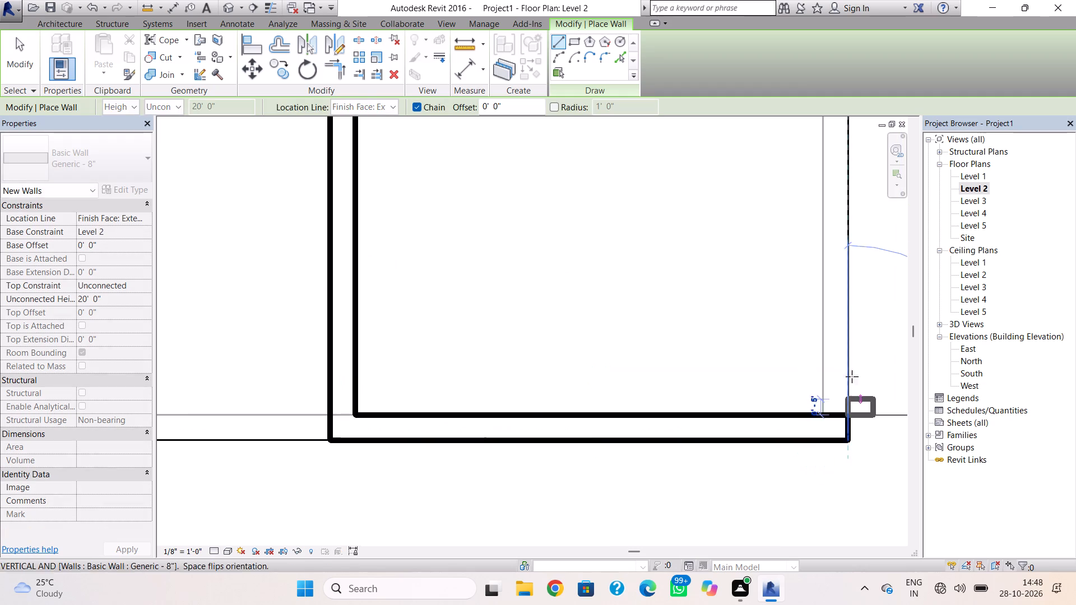
key("space")
scroll(858, 283, "down", 1)
middle_click_drag(857, 283, 815, 446)
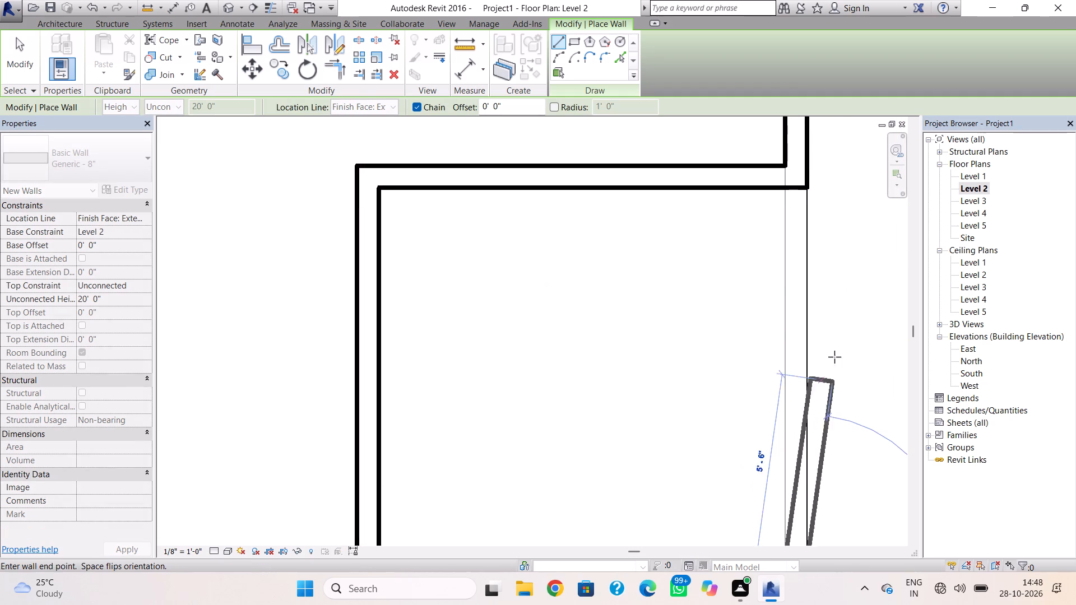
left_click(811, 190)
key("Escape")
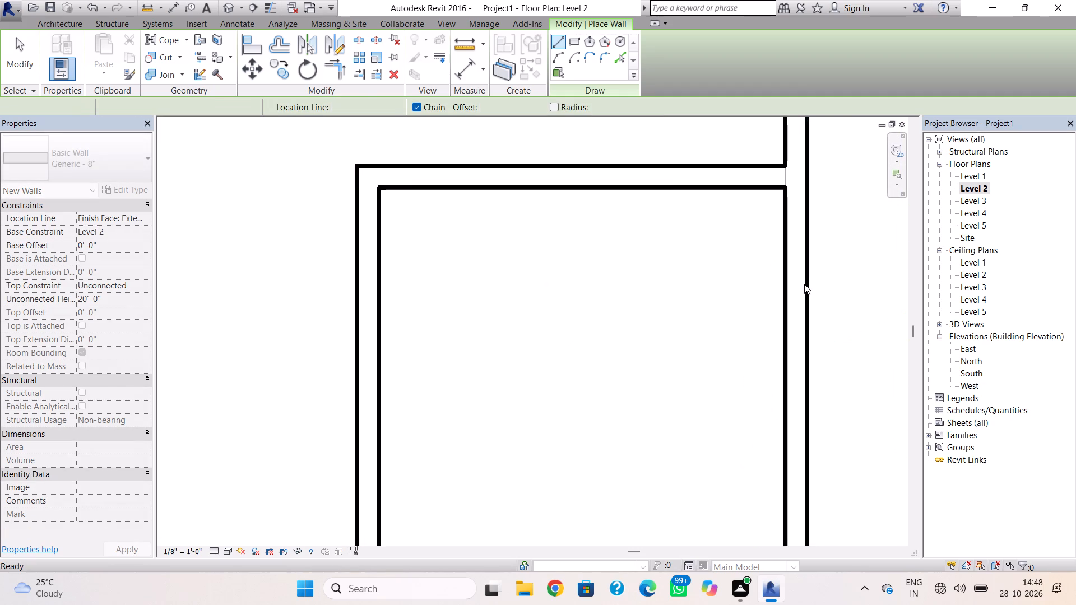
Draw a wall about 16'-6" long joining the southwest room's northeast corner to the southeast room's west wall.
scroll(772, 317, "down", 8)
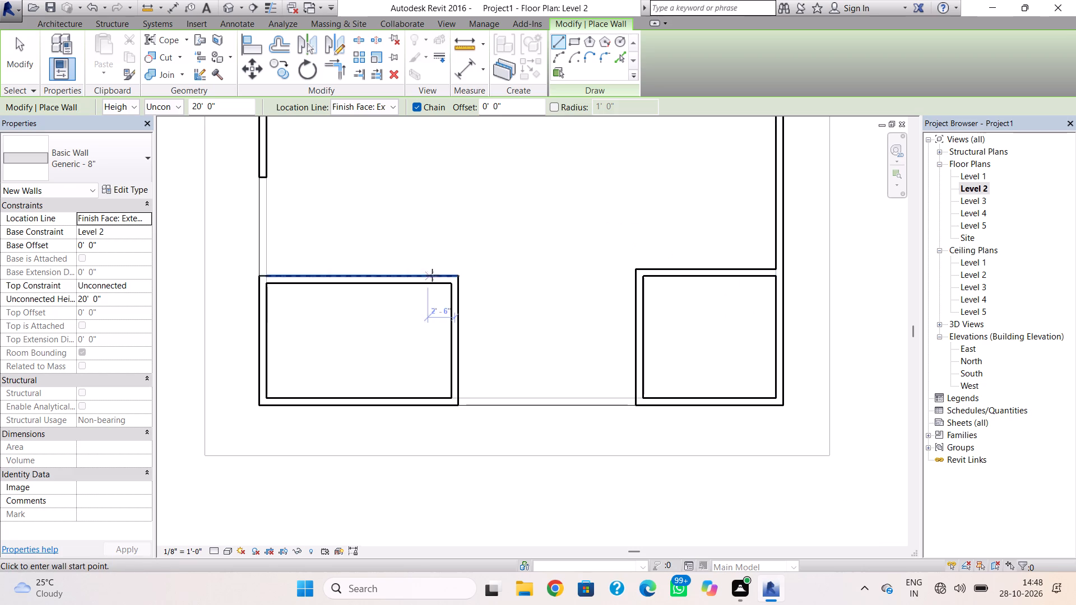
left_click(457, 271)
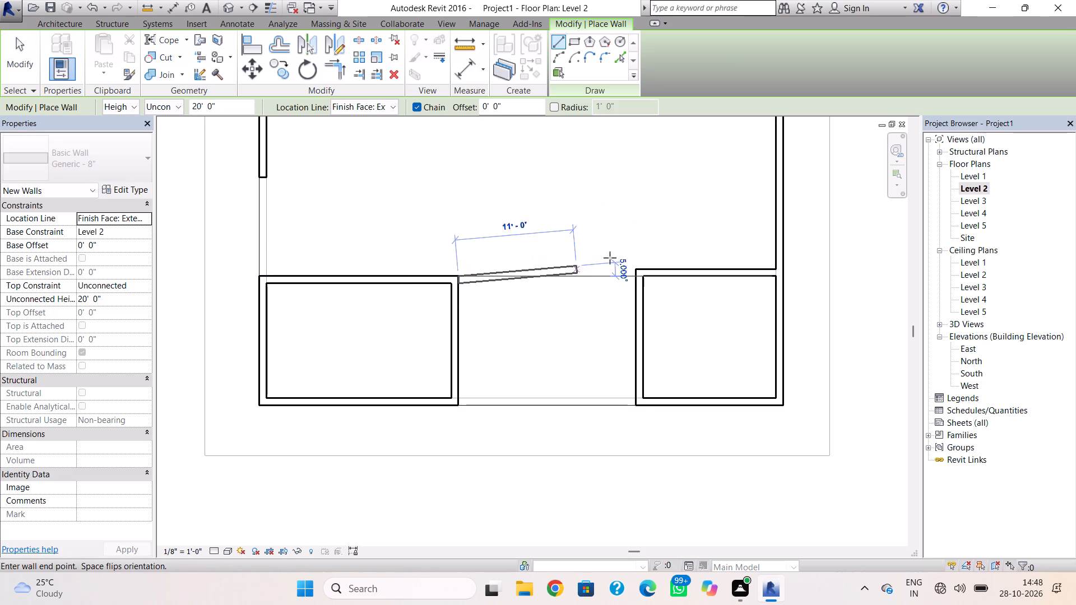
scroll(637, 277, "up", 4)
left_click(638, 277)
key("Escape")
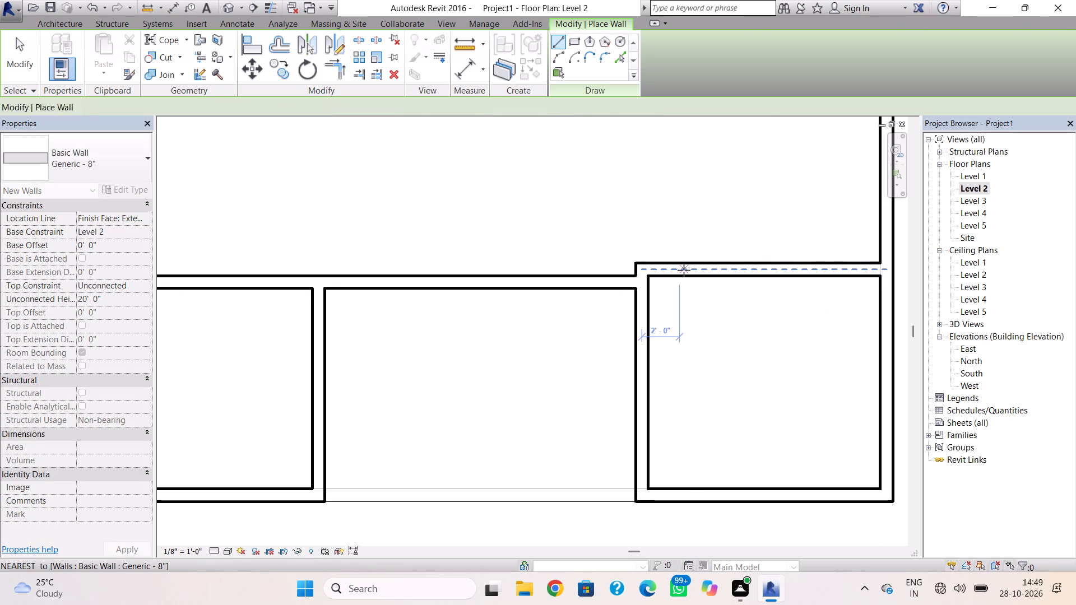
key("Escape")
Nudge the southeast room's north wall south until it lines up with the wall between the two corner rooms.
left_click(685, 269)
key("Down")
key("Down")
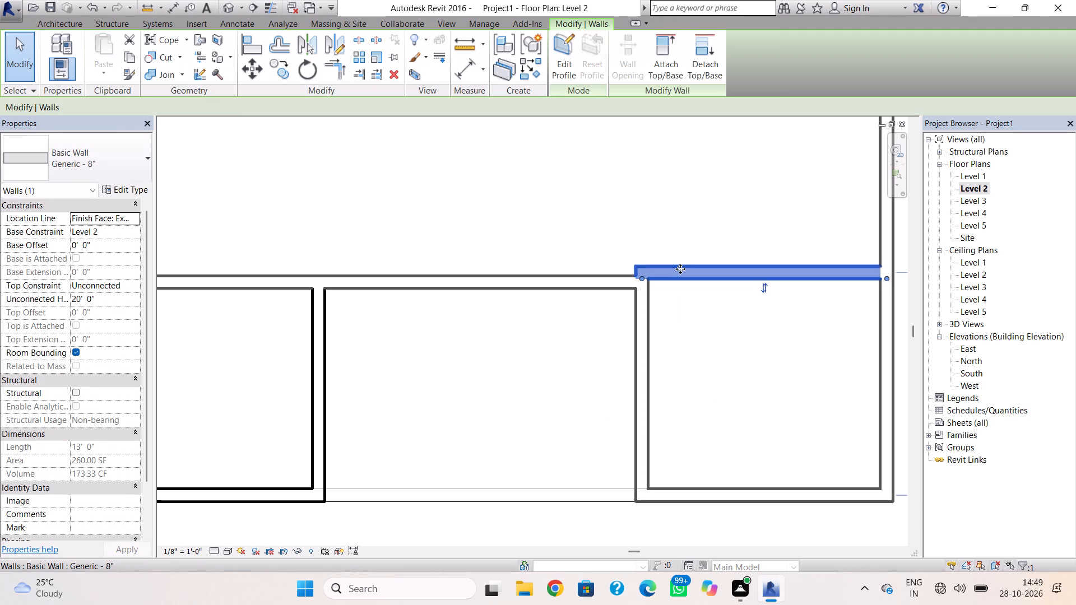
key("Down")
key("Down")
key("Escape")
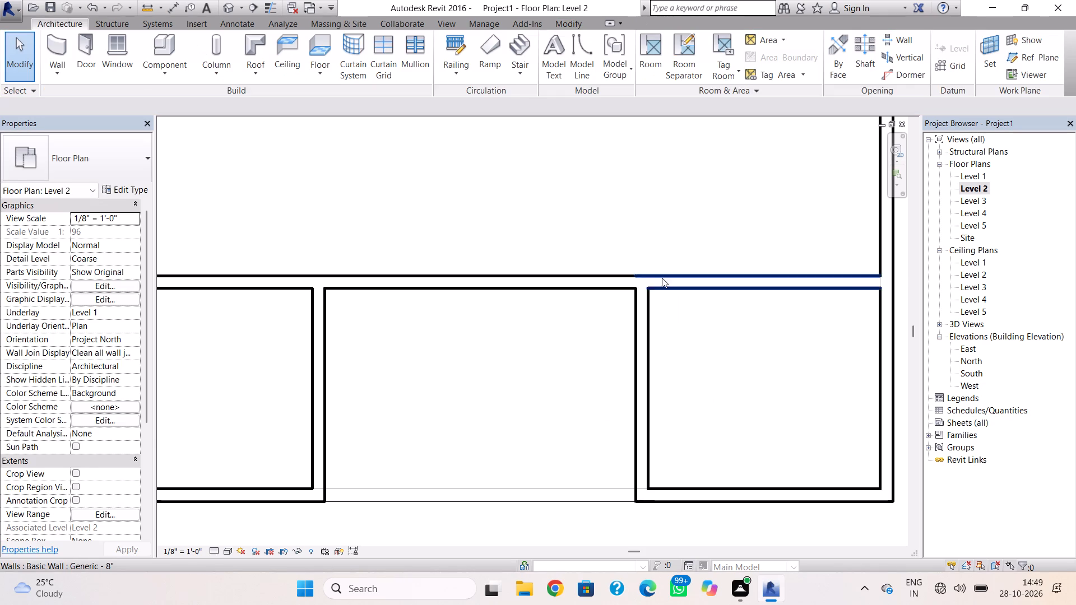
From the northwest wall's south end, draw a wall about 12'-6" east, turning south to the southwest room's north wall.
scroll(660, 280, "down", 7)
middle_click_drag(639, 316, 648, 347)
scroll(638, 348, "up", 1)
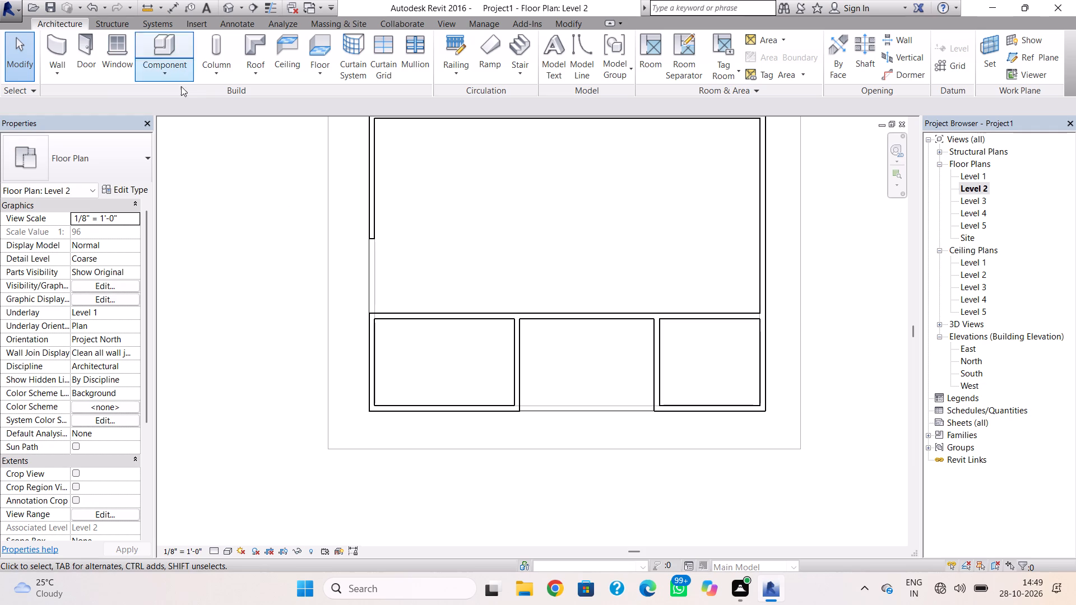
left_click(54, 57)
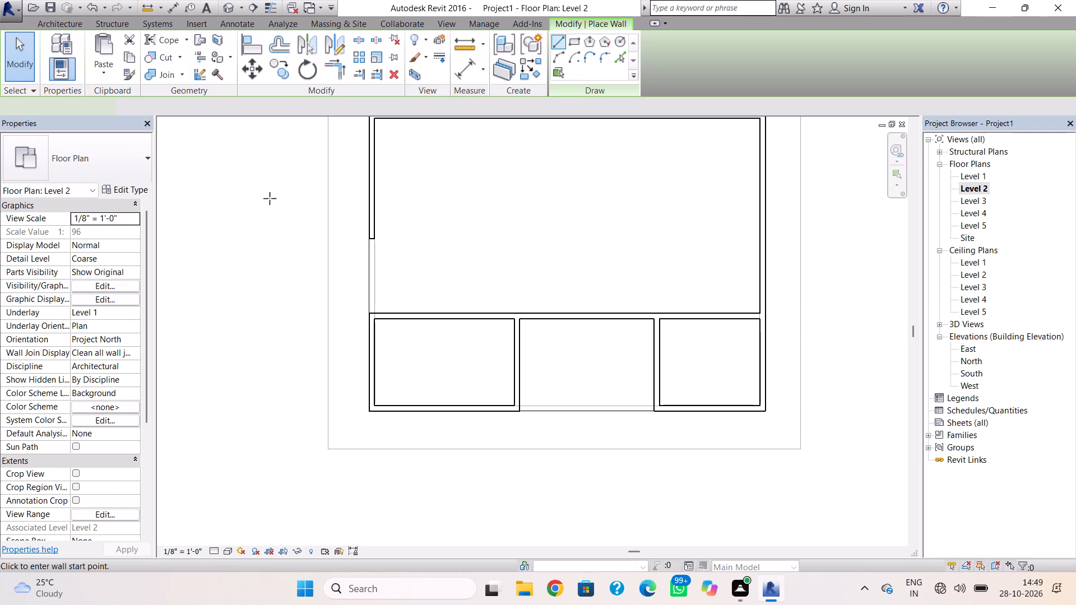
scroll(386, 247, "up", 4)
left_click(368, 230)
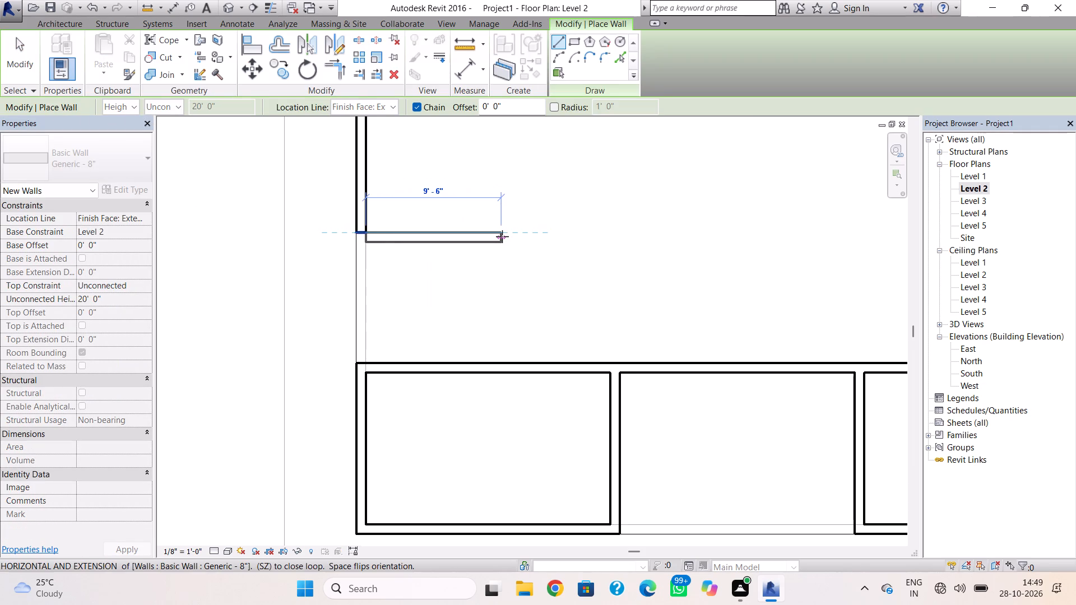
key("space")
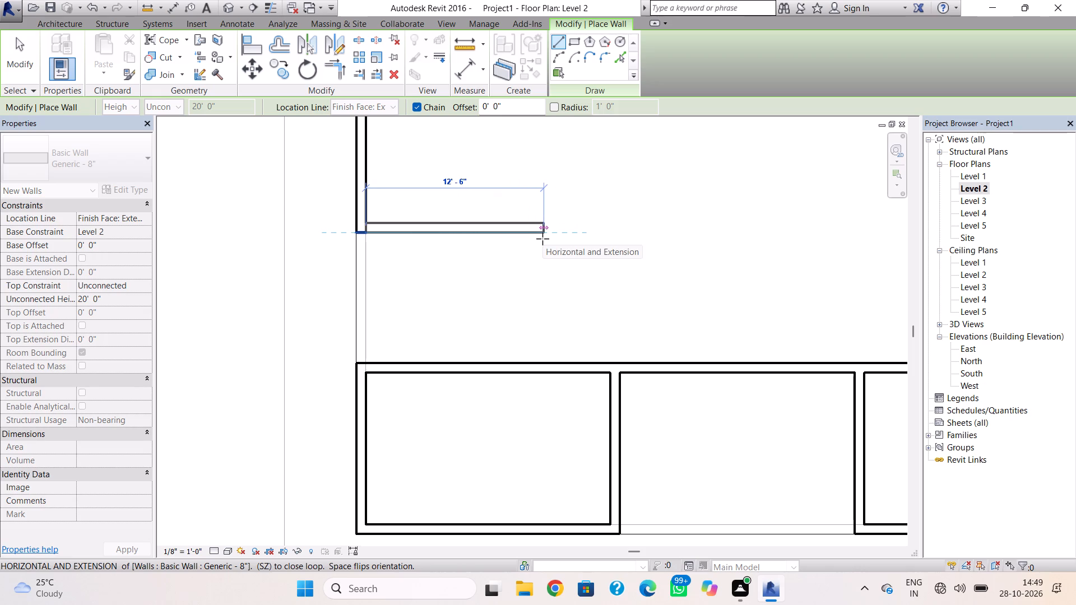
left_click(542, 239)
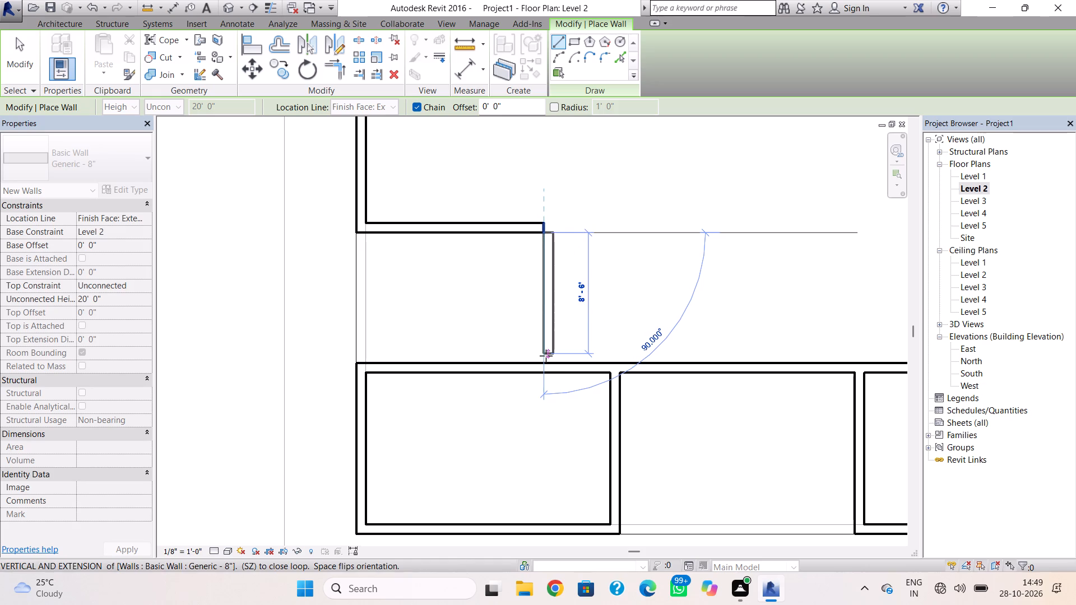
left_click(546, 360)
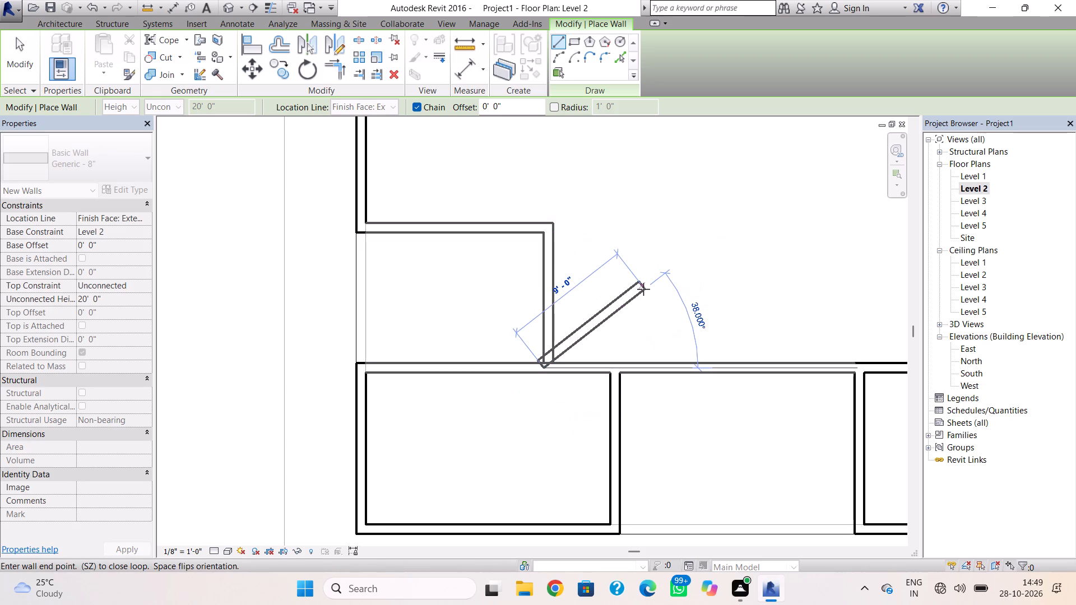
key("Escape")
Continue the interior wall about 12'-6" east from the recess corner, turning north to the building's north wall.
scroll(632, 364, "down", 5)
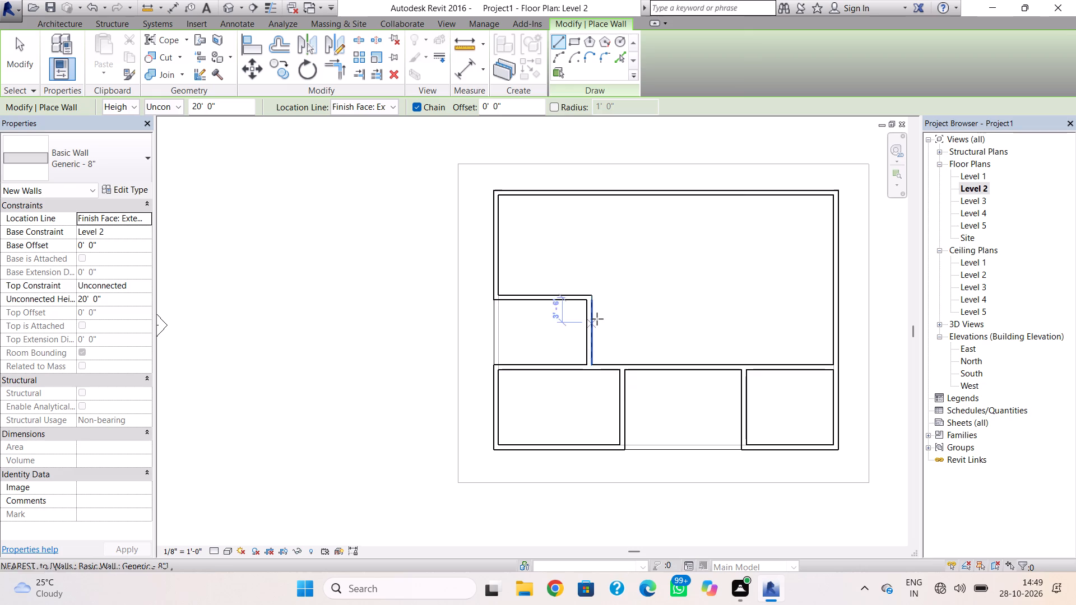
left_click(595, 300)
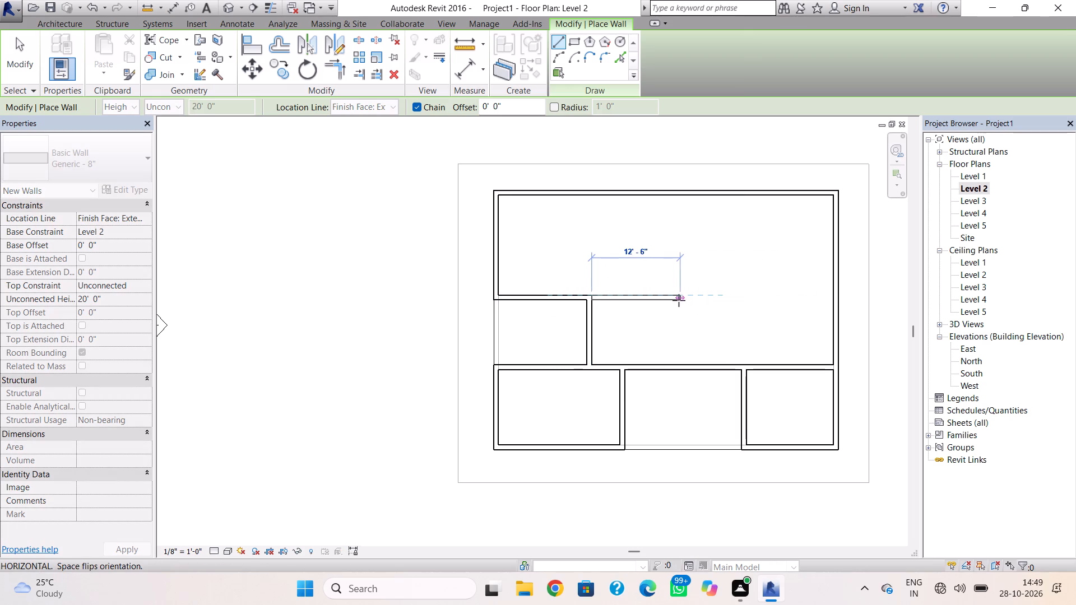
left_click(679, 300)
left_click(681, 201)
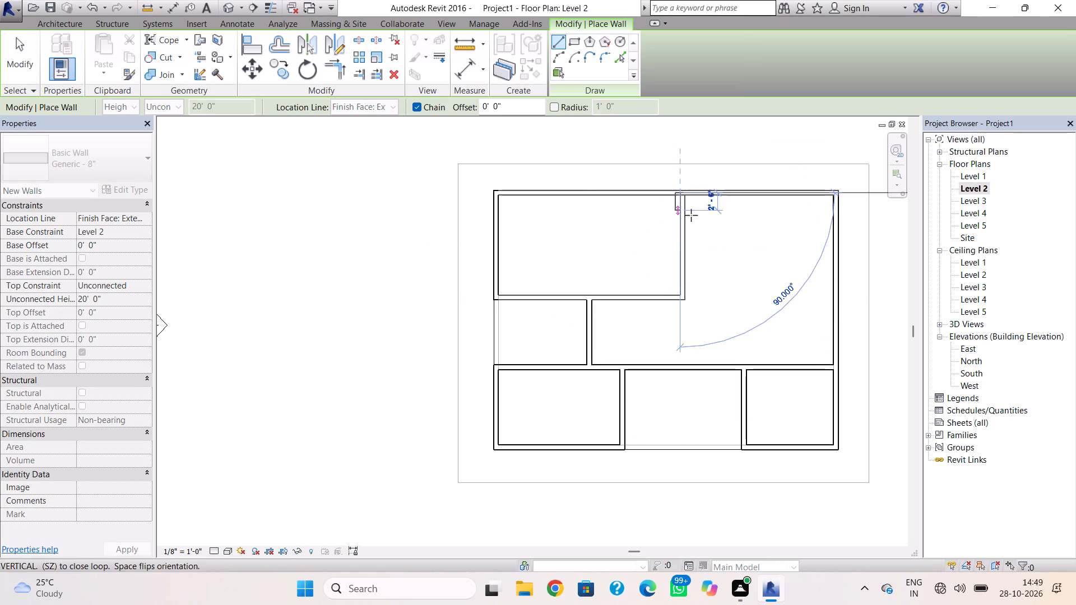
key("Escape")
Draw a wall from the northwest room's southeast corner east to the building's east wall, aligned with the existing interior wall.
left_click(691, 296)
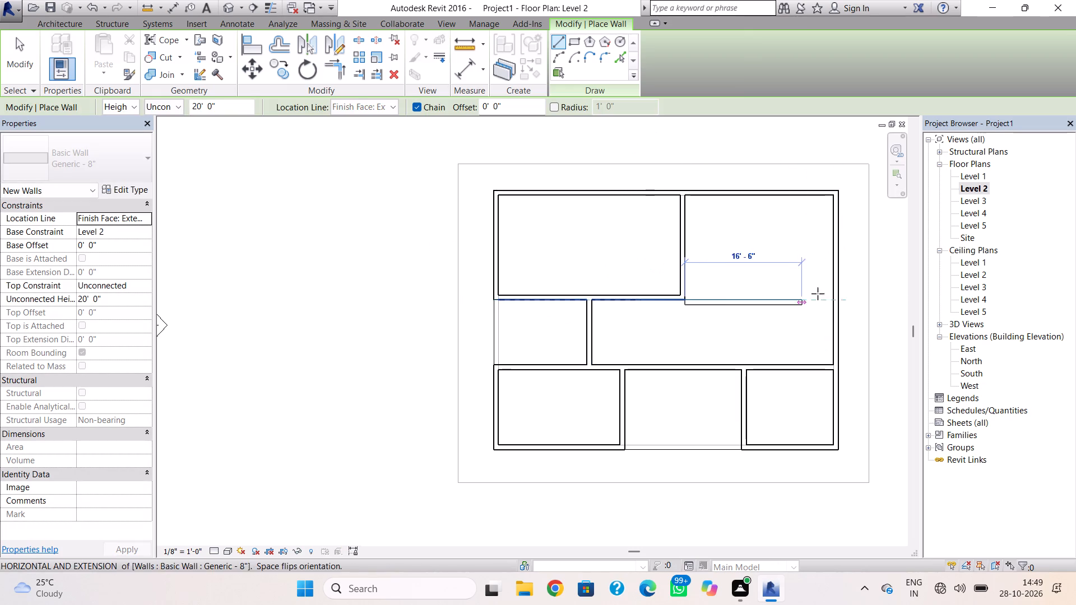
key("space")
left_click(835, 292)
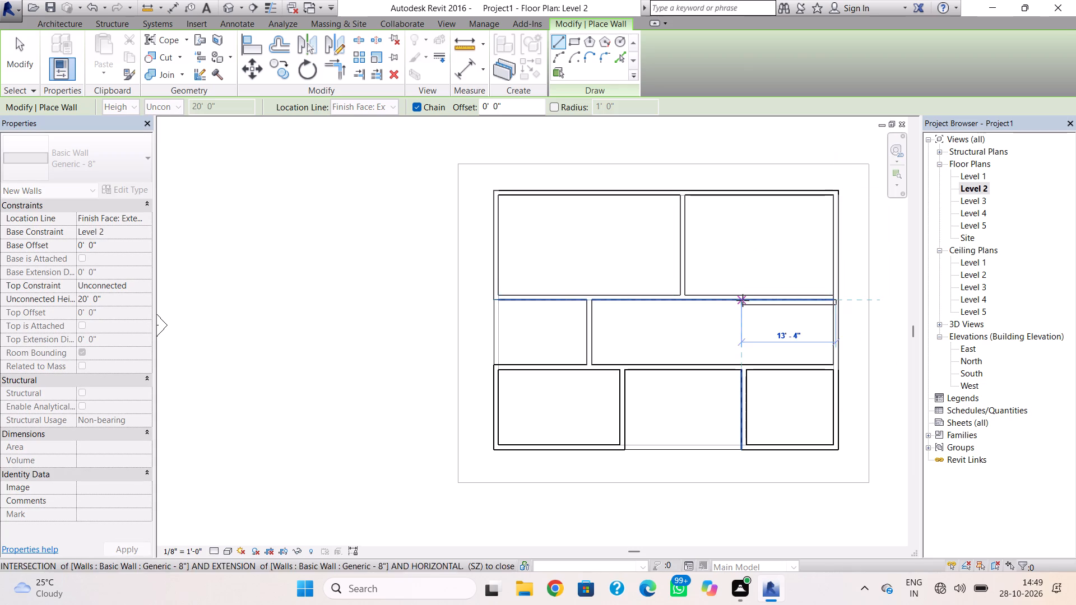
key("Escape")
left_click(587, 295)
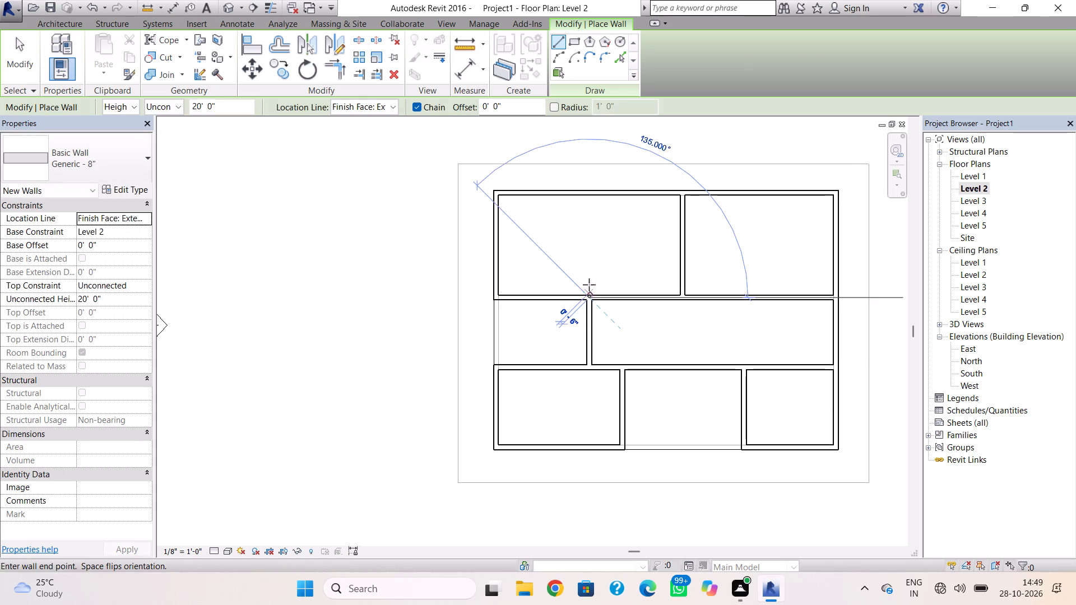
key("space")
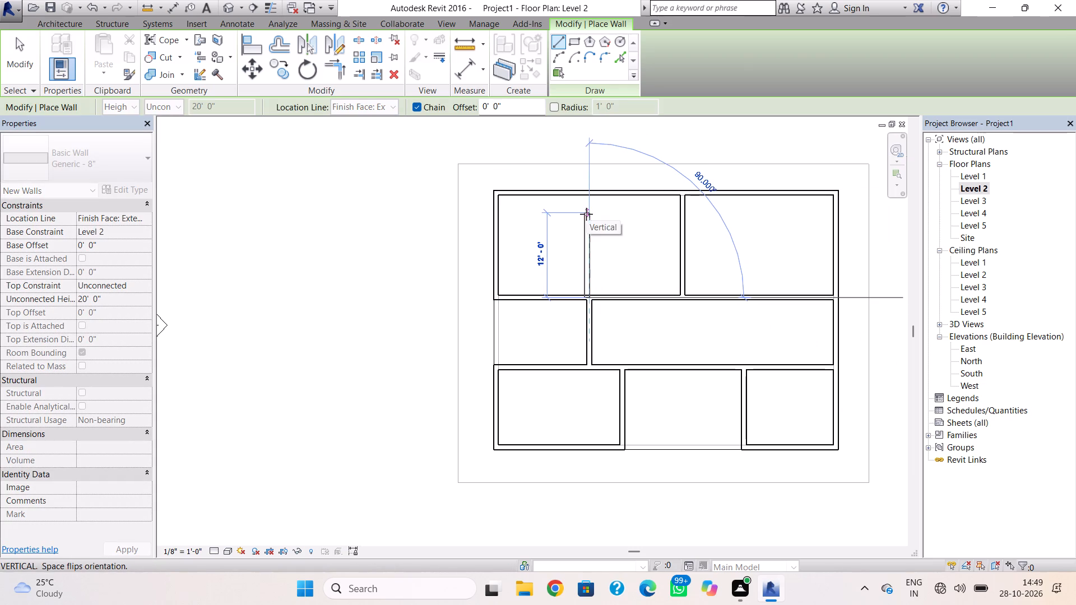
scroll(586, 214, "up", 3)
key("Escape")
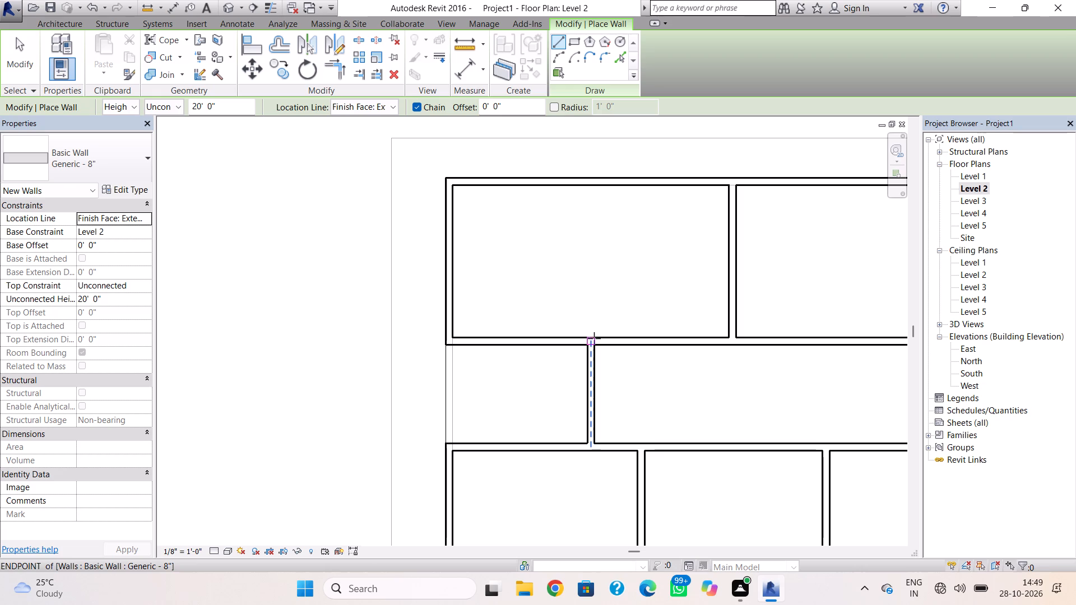
Draw a wall about 14' long from the corridor's north wall to the building's north wall, aligned with the cross wall below.
scroll(594, 338, "up", 8)
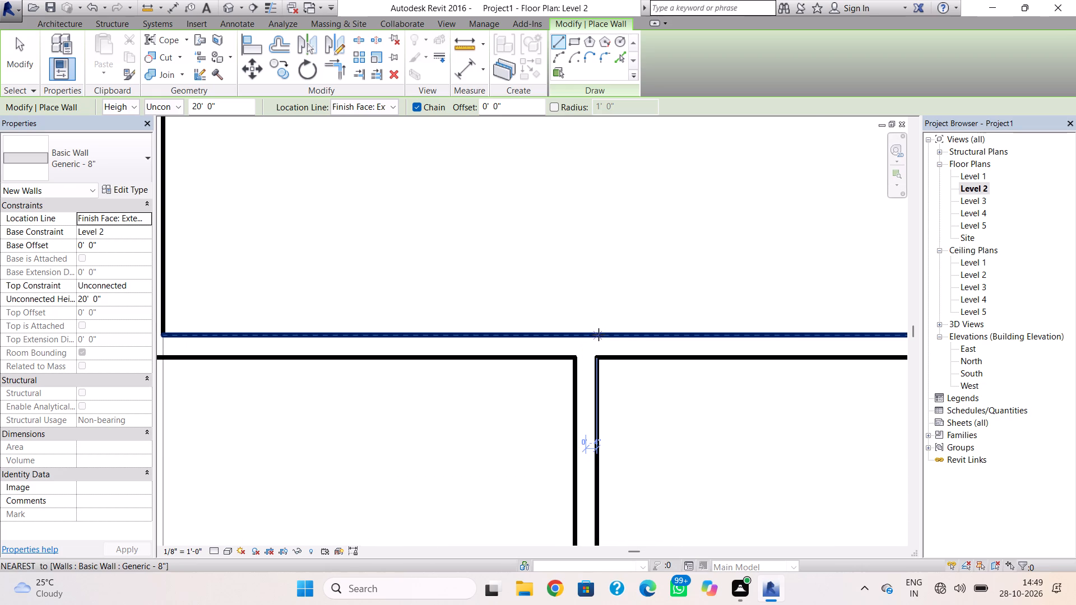
left_click(598, 334)
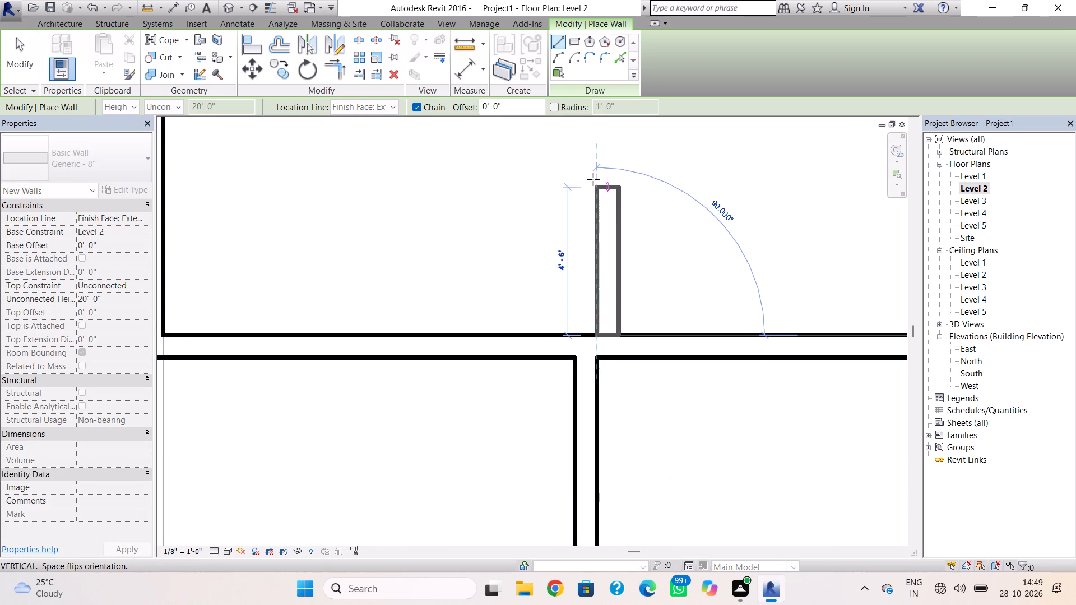
key("space")
scroll(588, 171, "down", 2)
middle_click_drag(588, 171, 604, 339)
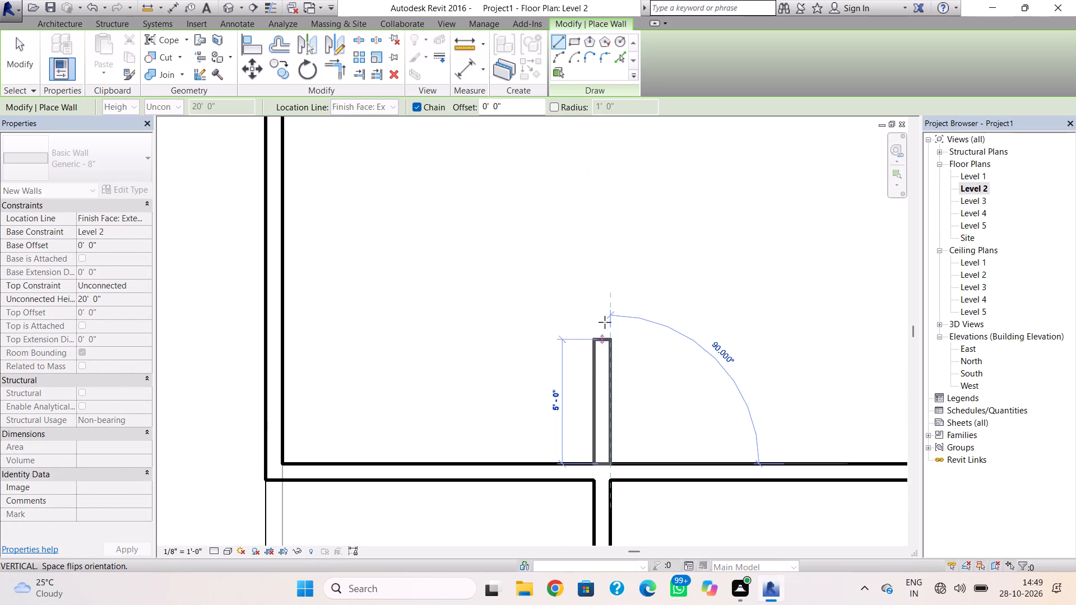
scroll(609, 176, "down", 4)
middle_click_drag(608, 181, 601, 225)
scroll(604, 201, "up", 7)
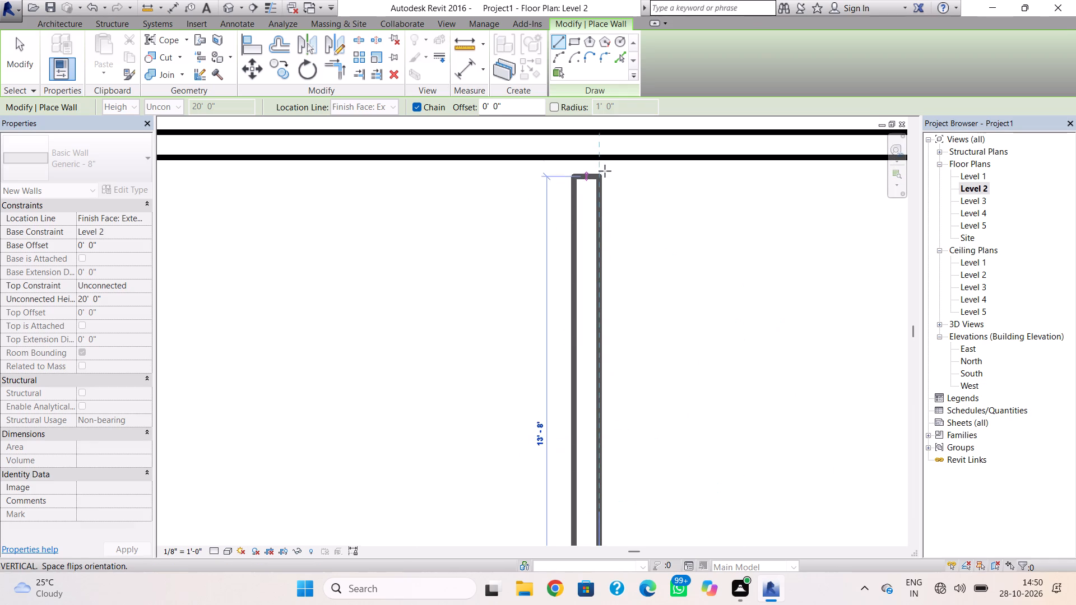
left_click(604, 161)
key("Escape")
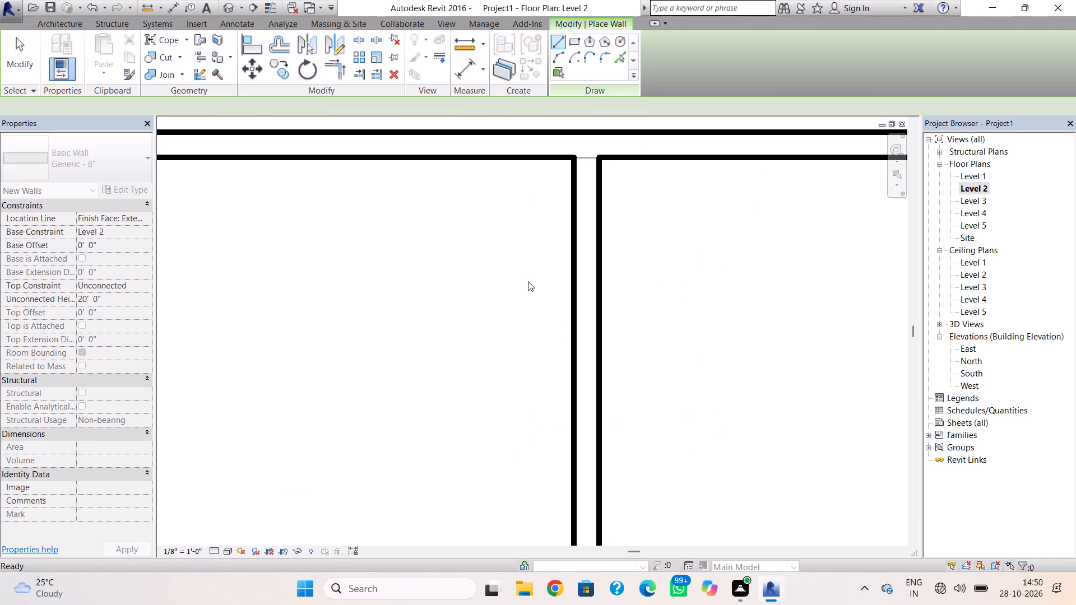
Examine the building in 3D and compare the wall heights with the level lines in the East elevation.
scroll(520, 283, "down", 11)
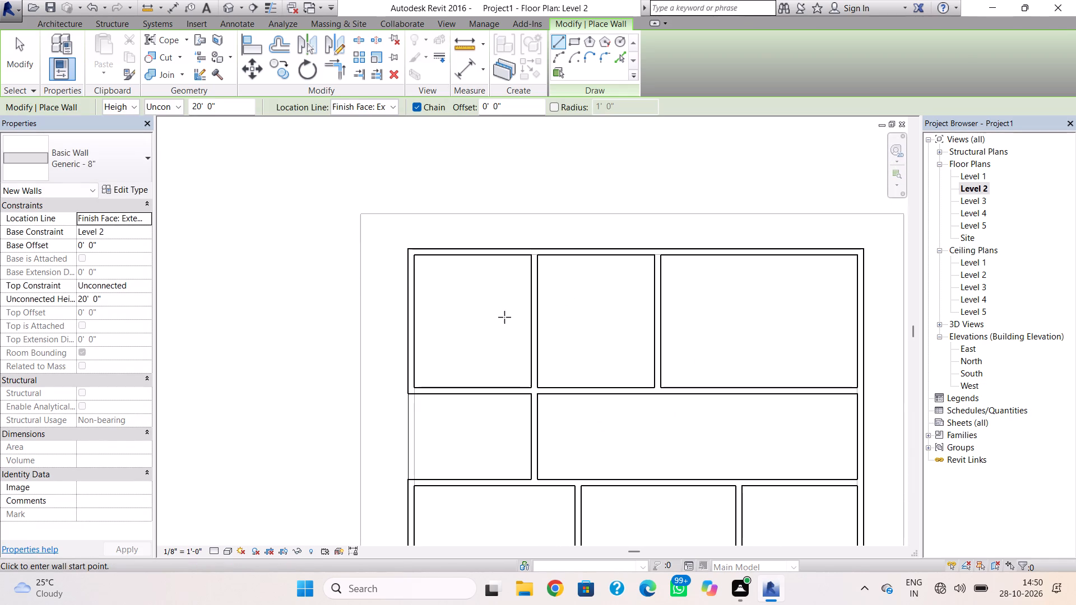
left_click(231, 8)
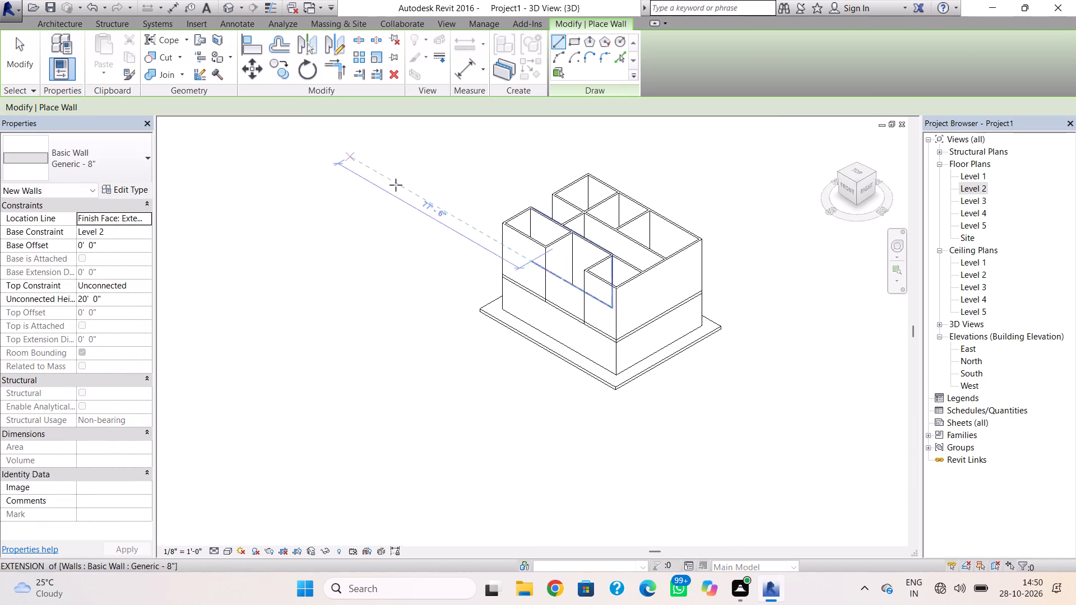
right_click_drag(484, 320, 547, 273)
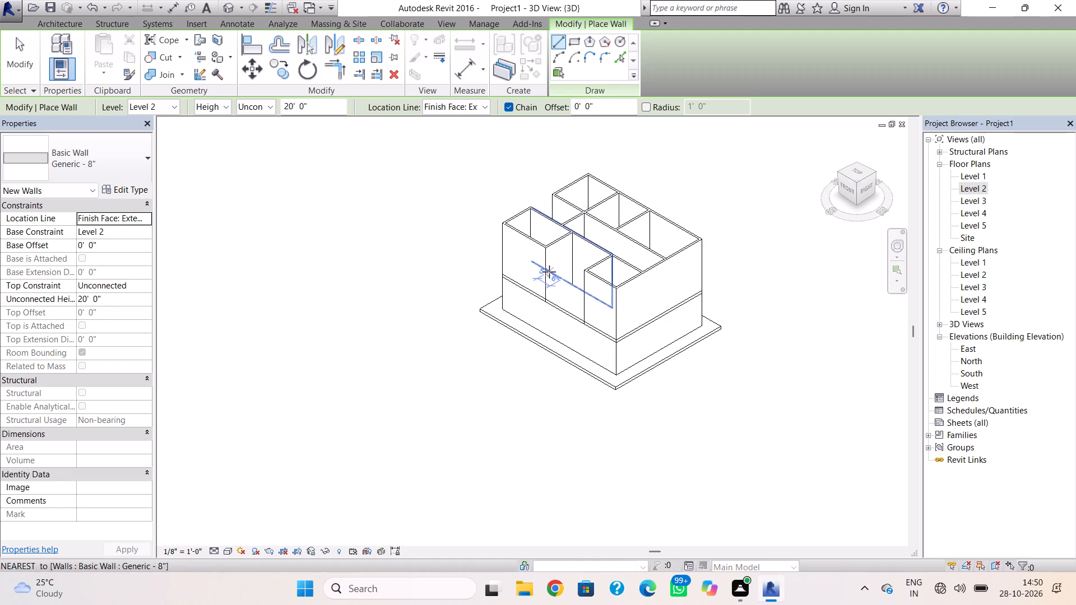
double_click(970, 345)
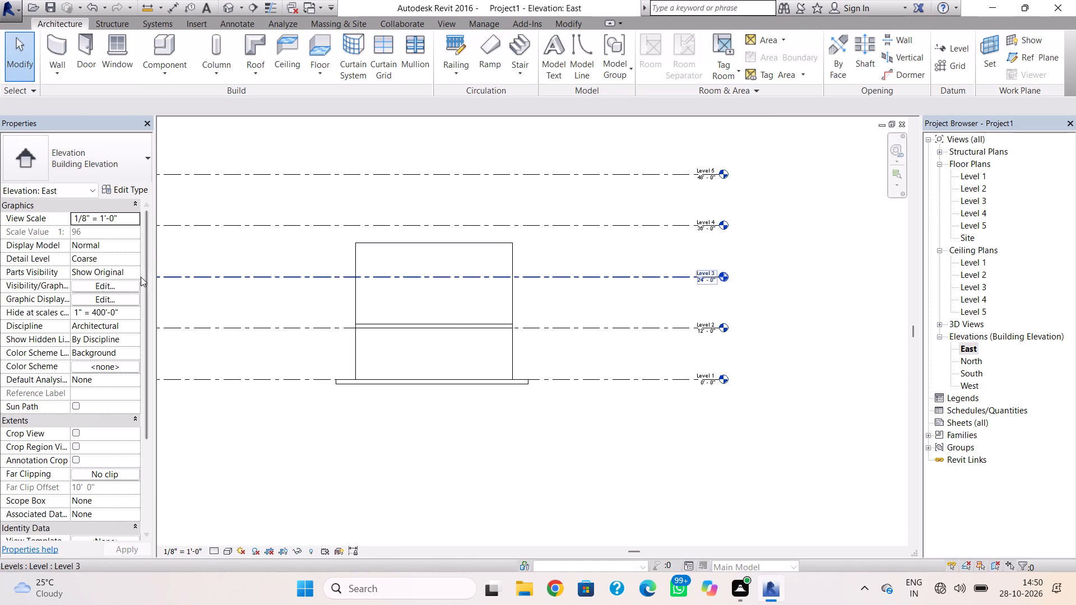
left_click(239, 324)
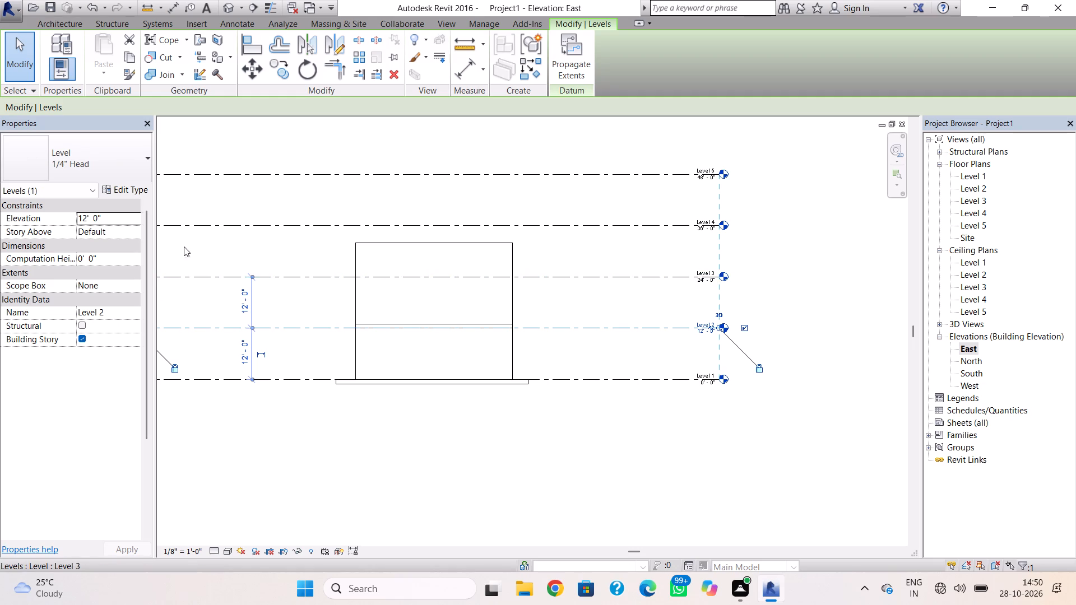
left_click(293, 276)
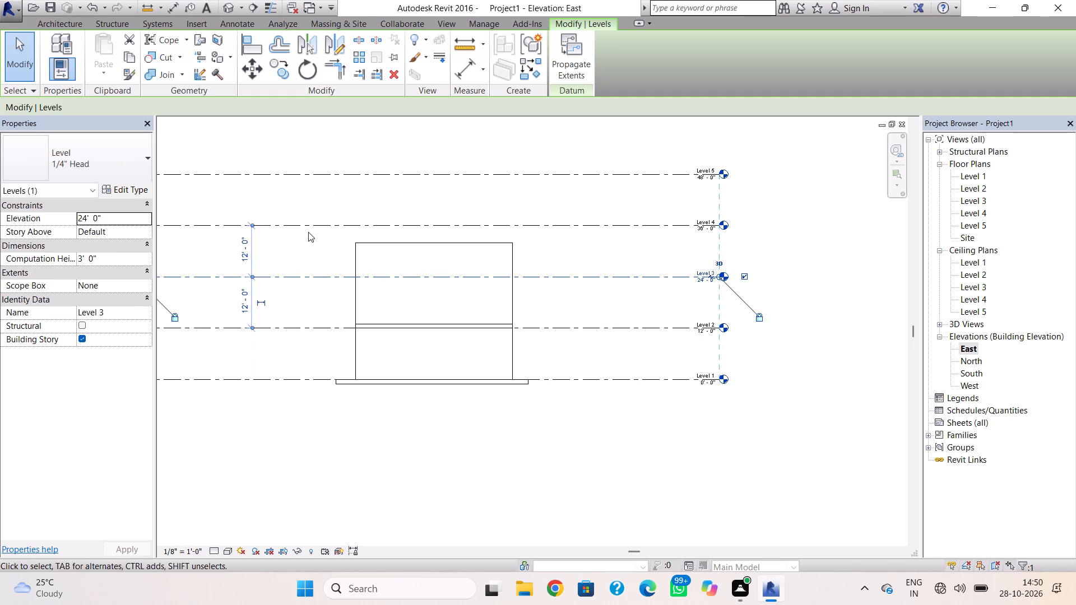
left_click(308, 223)
left_click(318, 173)
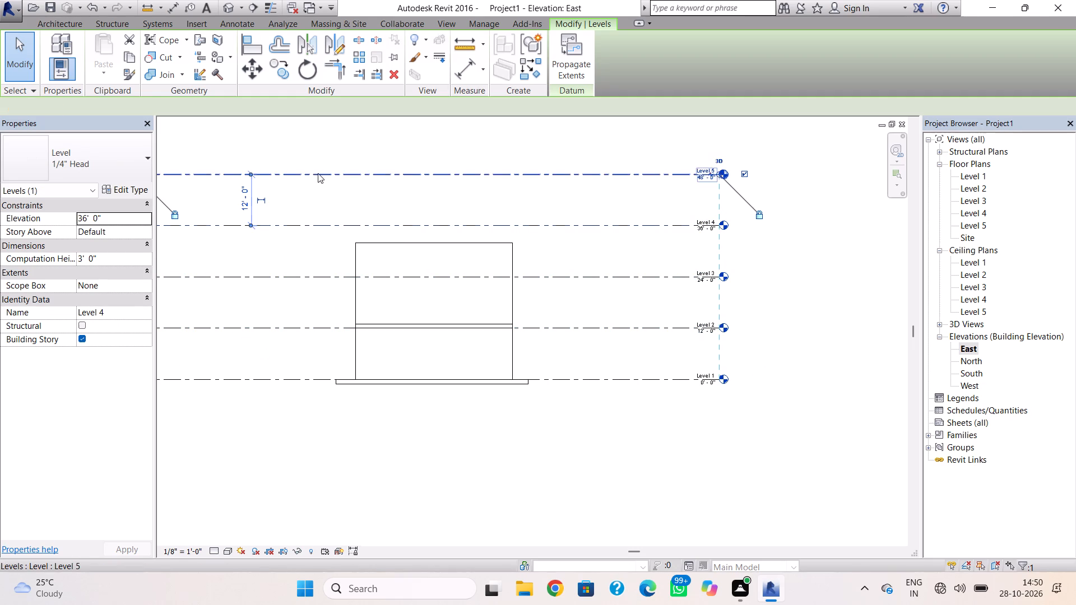
key("Escape")
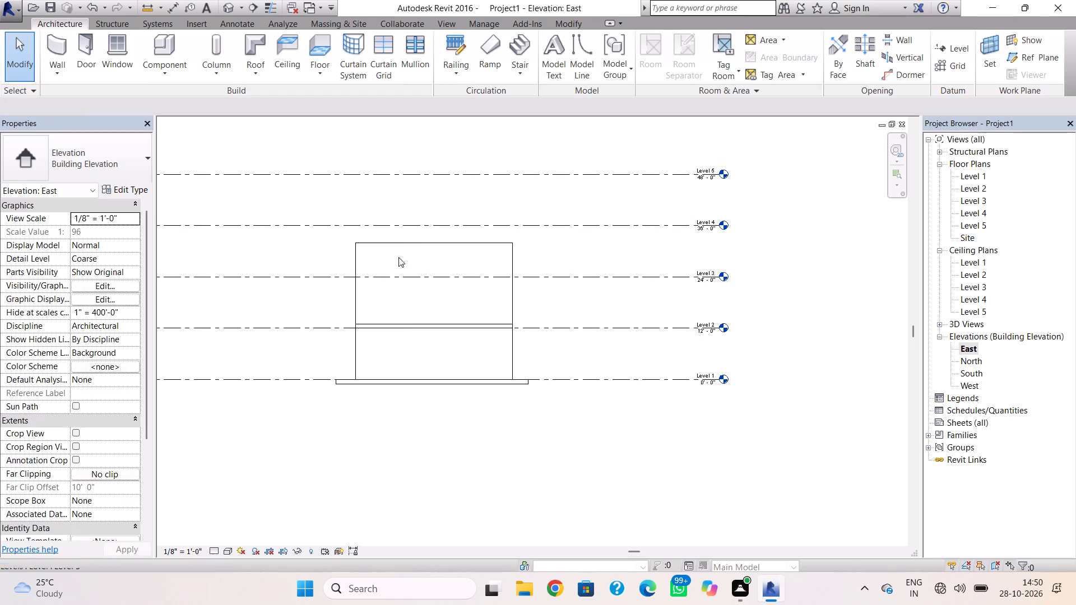
Check the north wall's height properties on the Level 1 floor plan, returning to the Level 2 plan.
double_click(974, 180)
scroll(653, 266, "down", 2)
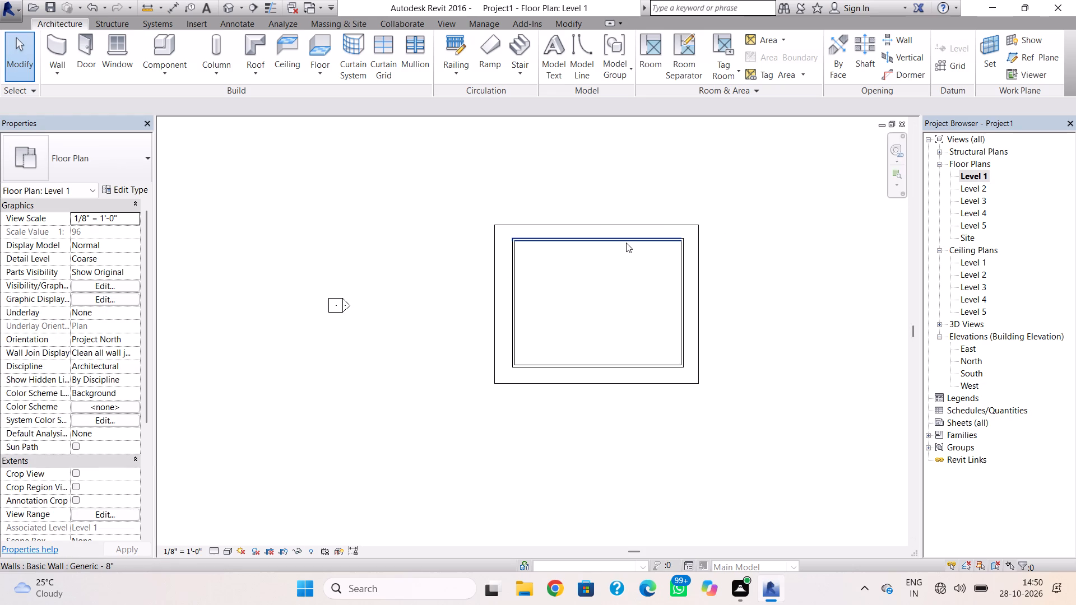
left_click(626, 243)
double_click(979, 190)
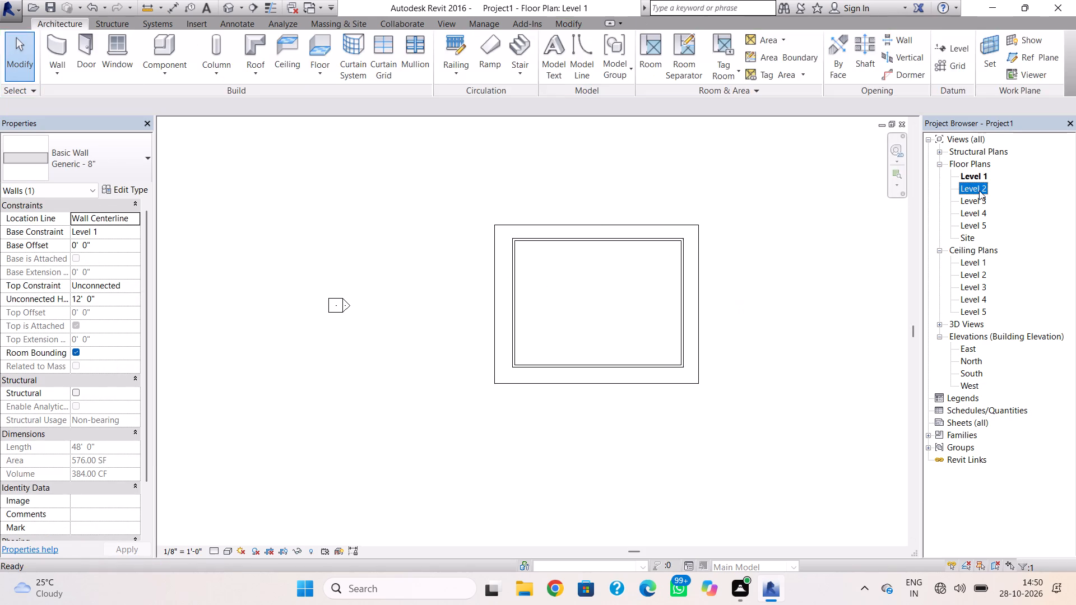
scroll(663, 284, "down", 4)
key("Escape")
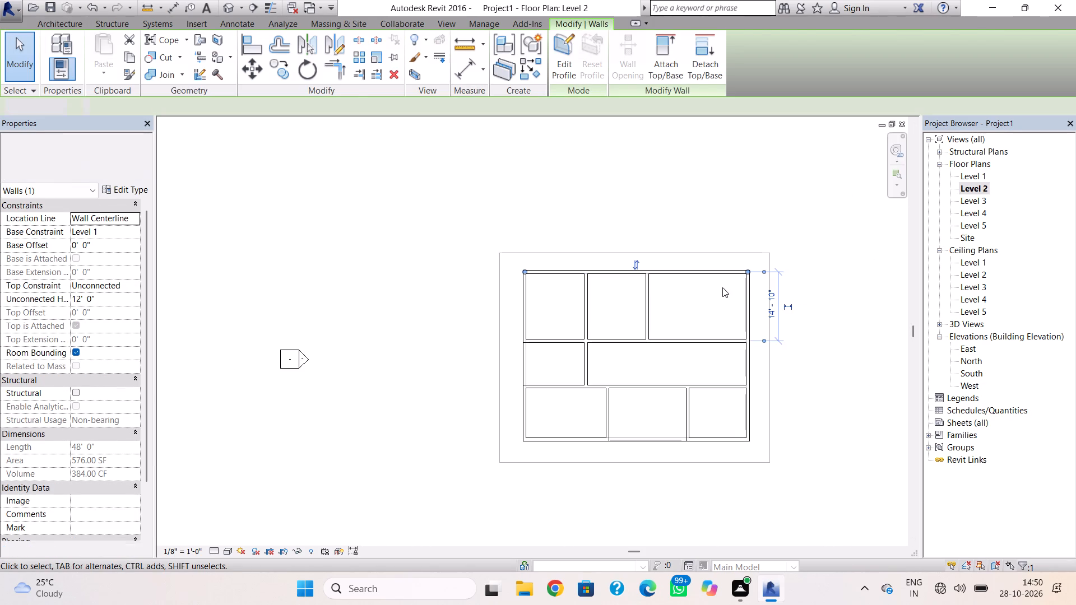
scroll(761, 279, "up", 3)
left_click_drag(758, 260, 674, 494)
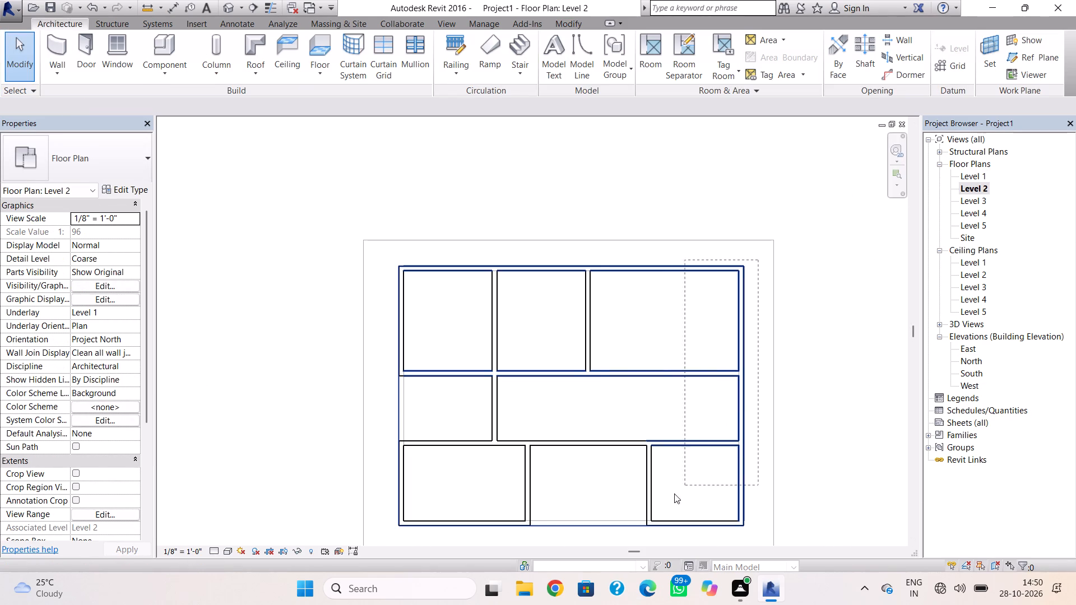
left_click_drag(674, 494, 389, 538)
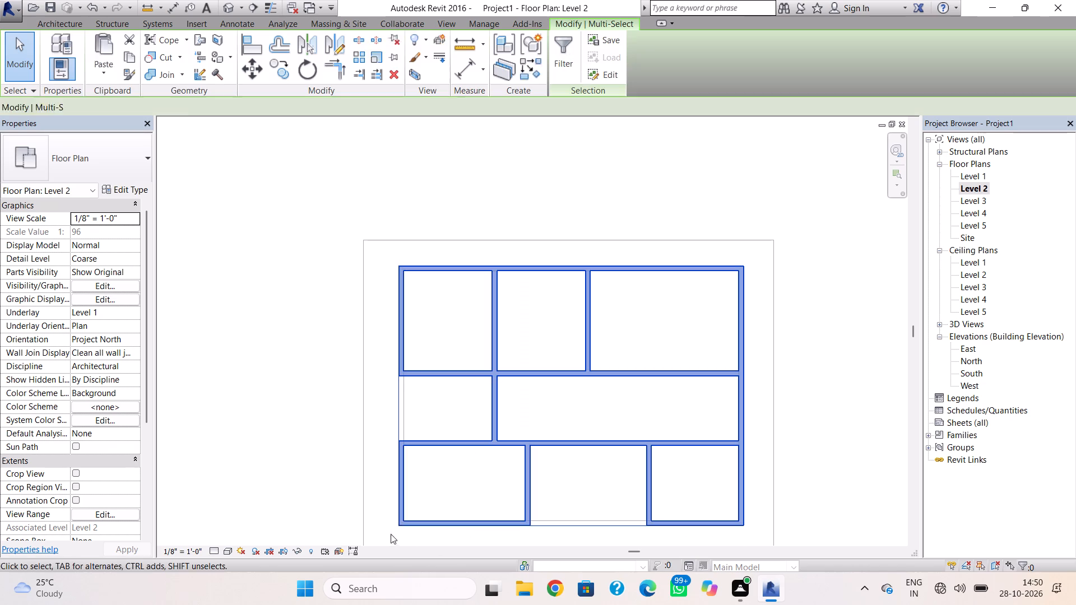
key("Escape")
Set the unconnected height of all 15 perimeter and interior walls on Level 2 to 12'.
left_click(574, 273)
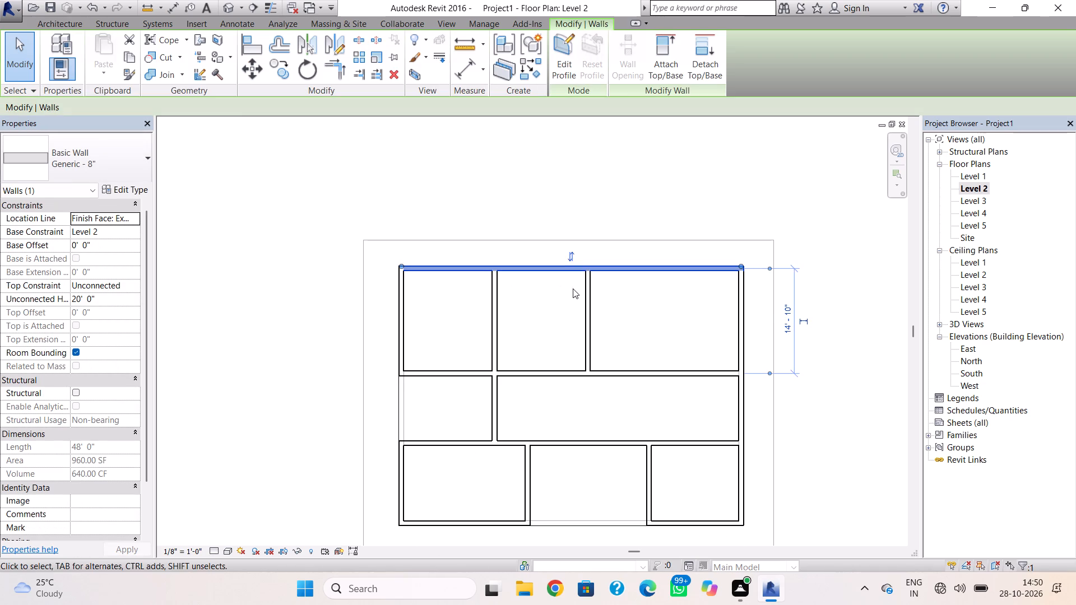
left_click(495, 319, "ctrl")
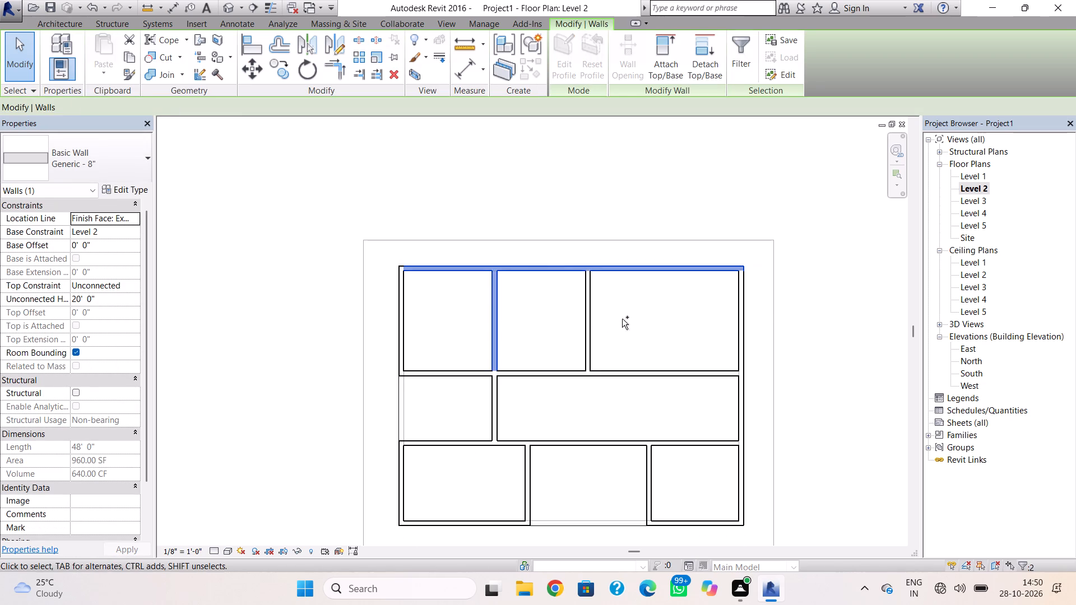
left_click(593, 324, "ctrl")
left_click(550, 369, "ctrl")
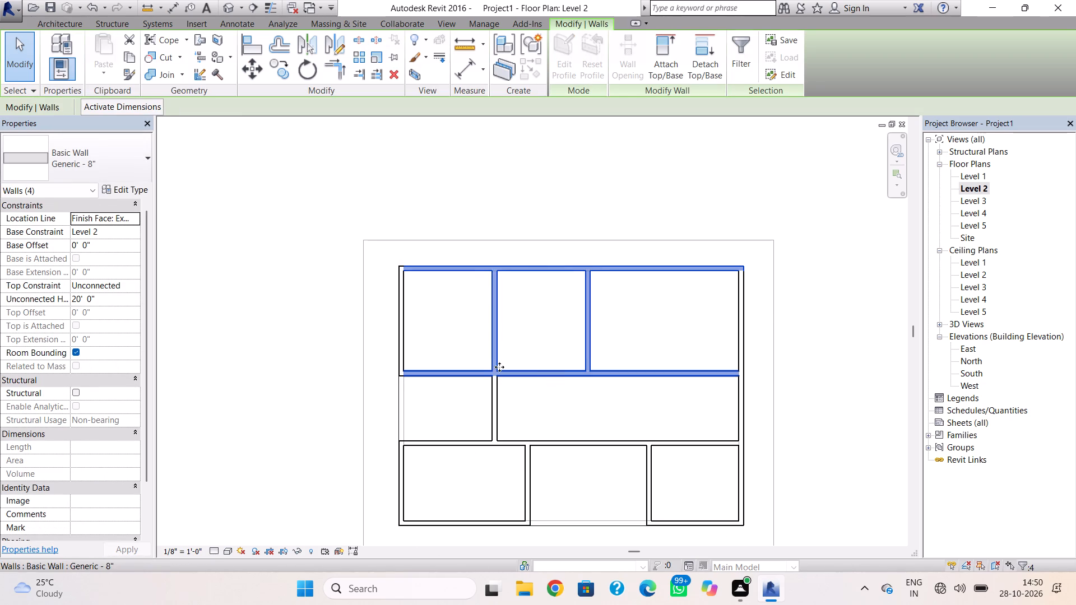
left_click(405, 345, "ctrl")
left_click(738, 347, "ctrl")
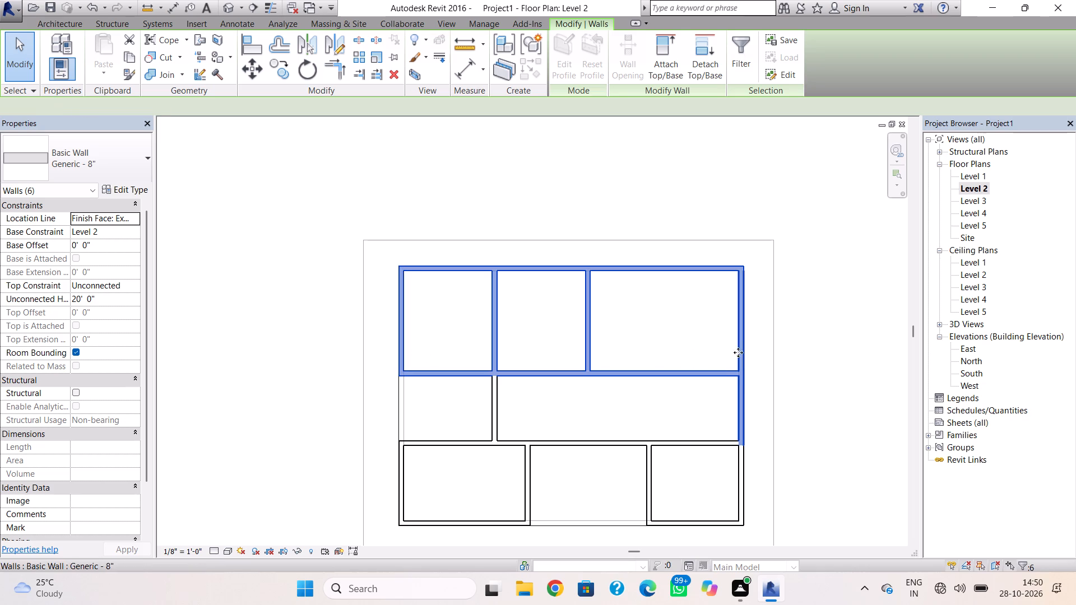
left_click(494, 405, "ctrl")
left_click(461, 438, "ctrl")
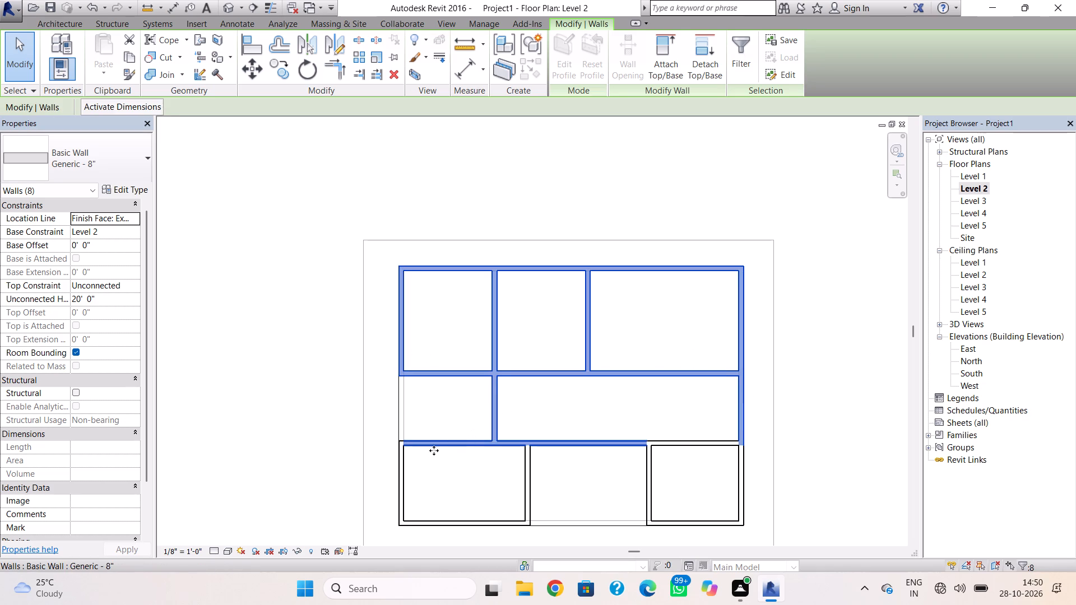
left_click(398, 458, "ctrl")
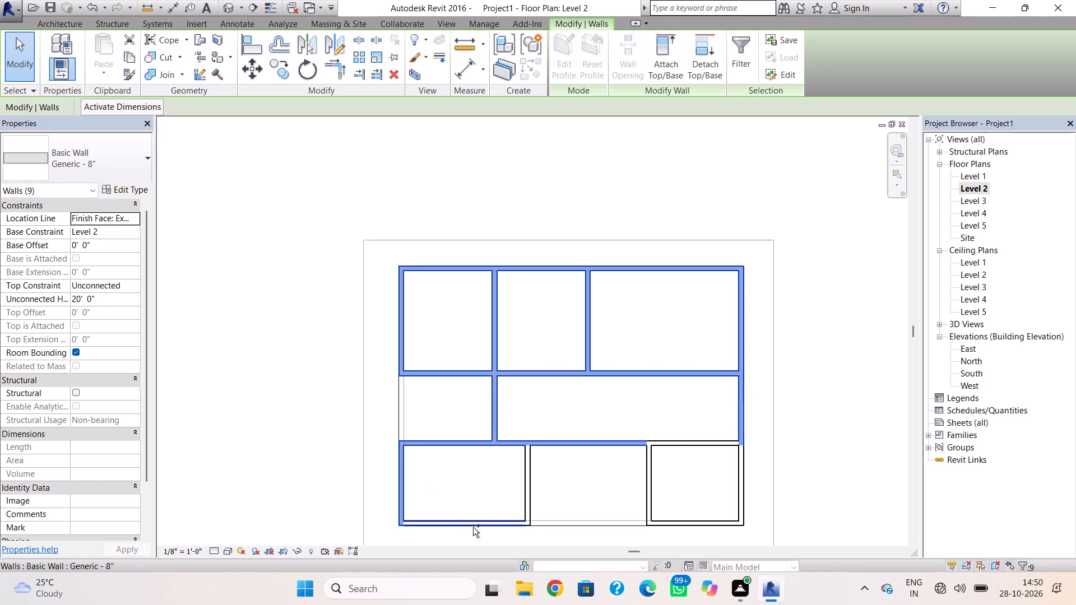
left_click(473, 527, "ctrl")
left_click(533, 508, "ctrl")
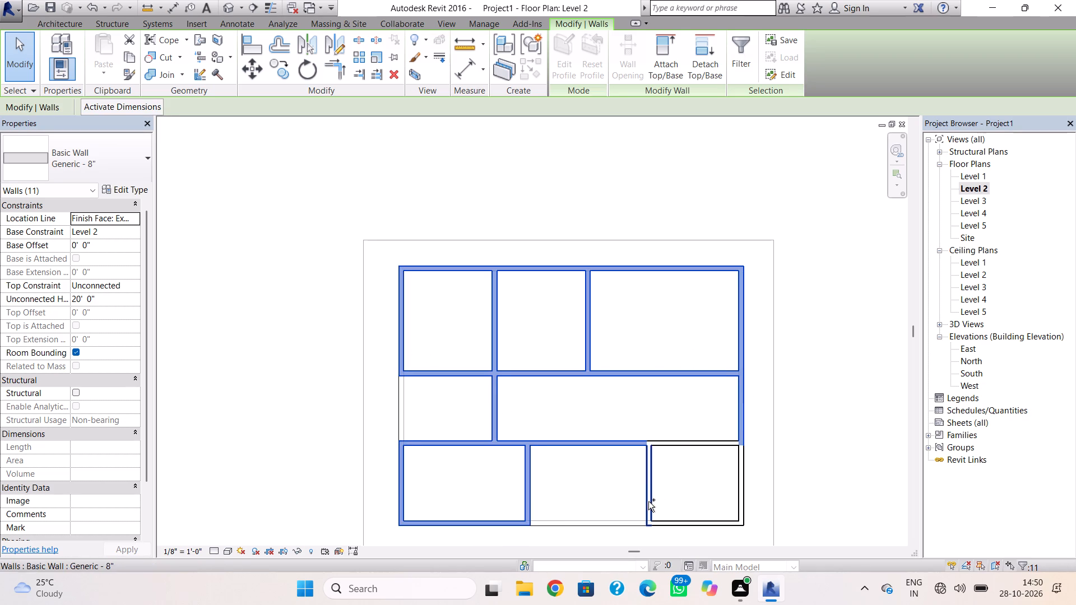
left_click(648, 502, "ctrl")
left_click(622, 519, "ctrl")
left_click(669, 527, "ctrl")
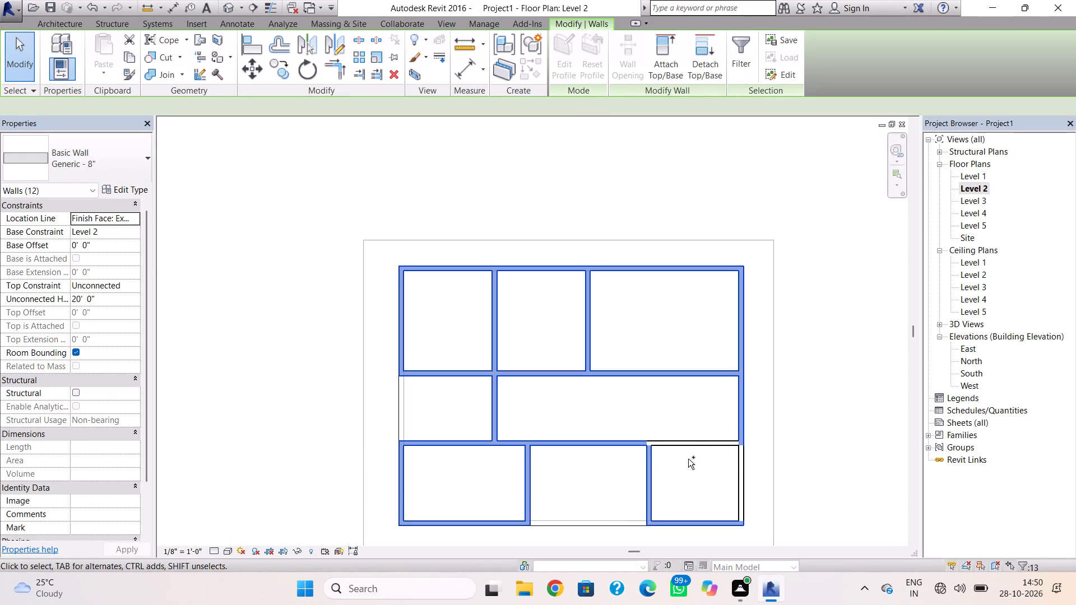
left_click(742, 460, "ctrl")
left_click(727, 448, "ctrl")
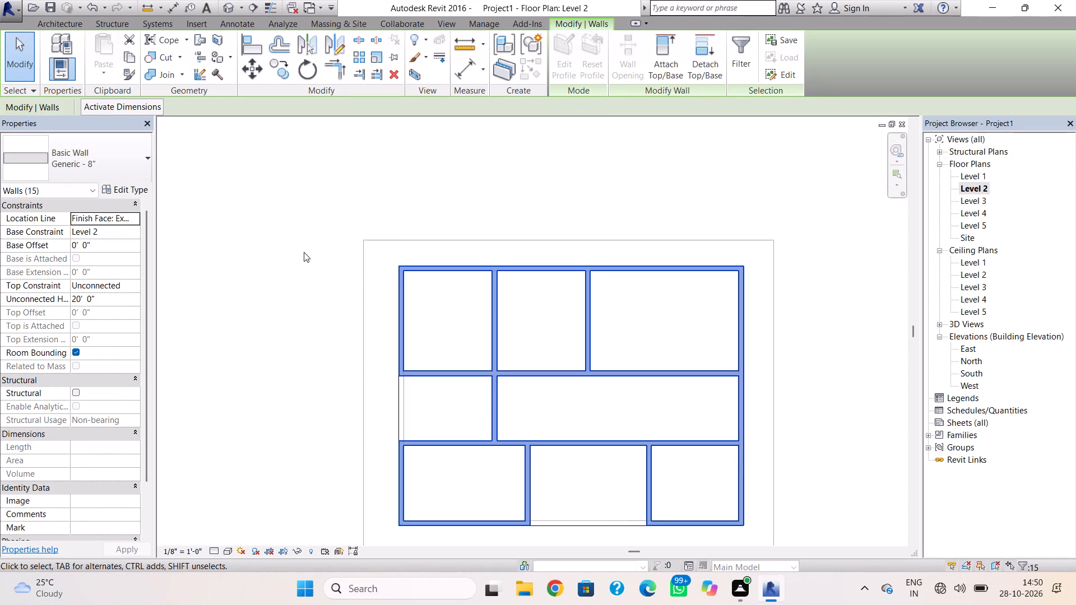
left_click(120, 297)
type("12'")
key("Return")
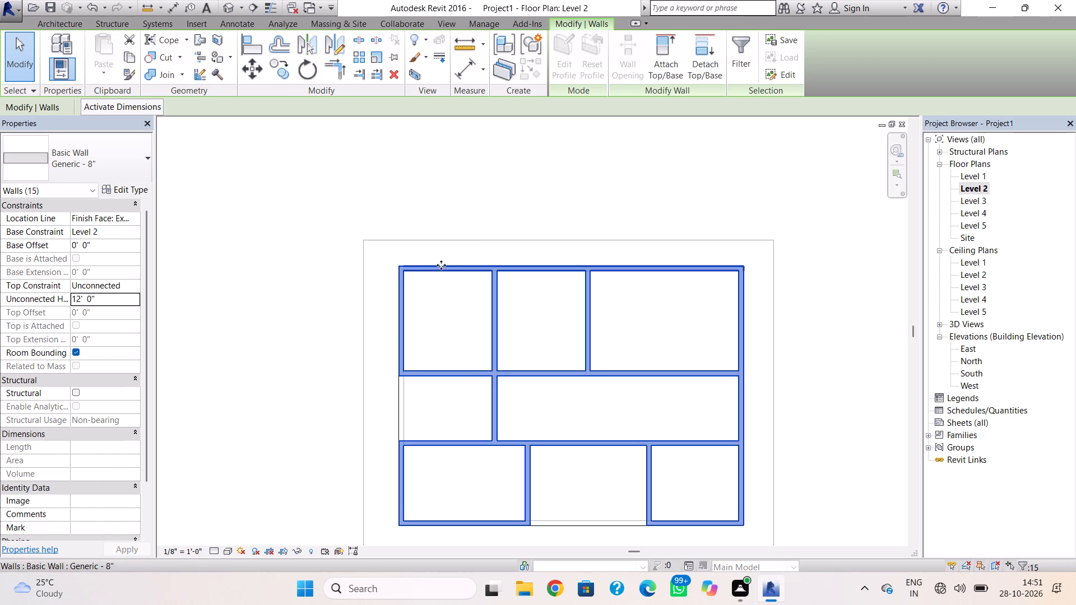
Open the 3D view of the building.
left_click(224, 2)
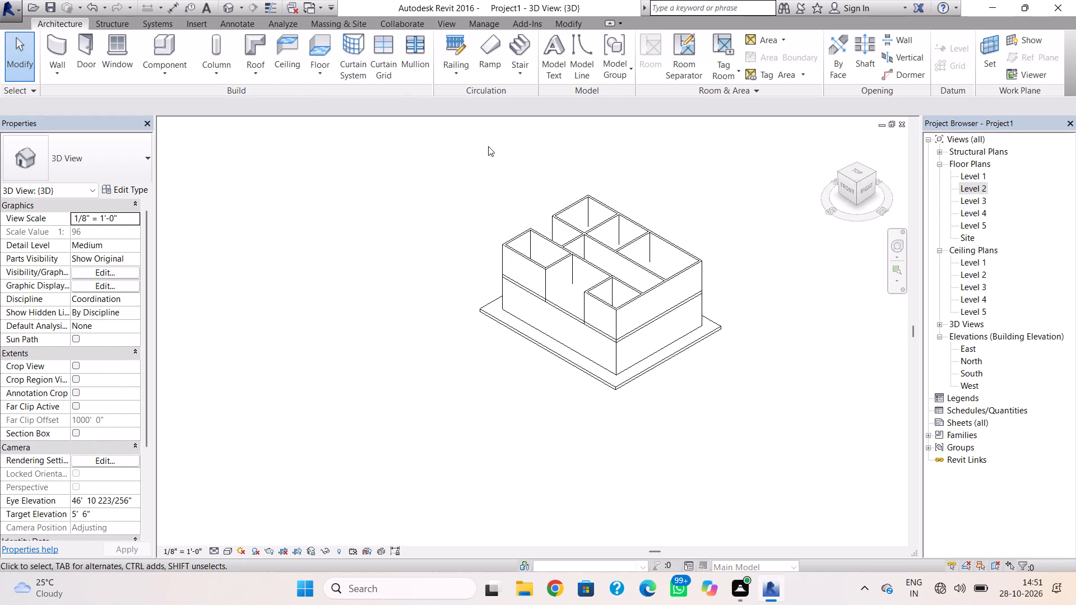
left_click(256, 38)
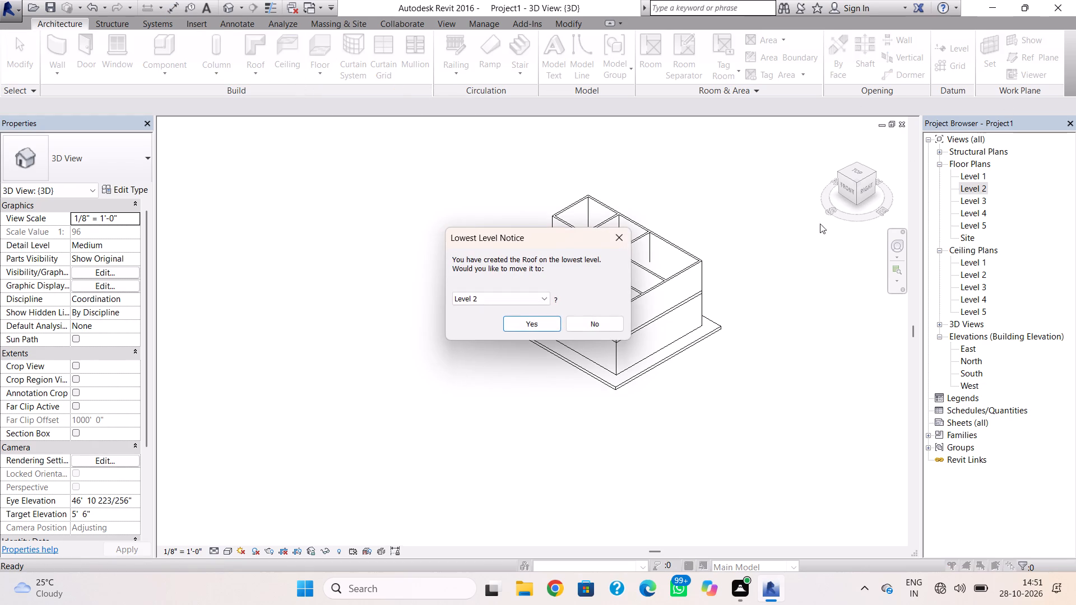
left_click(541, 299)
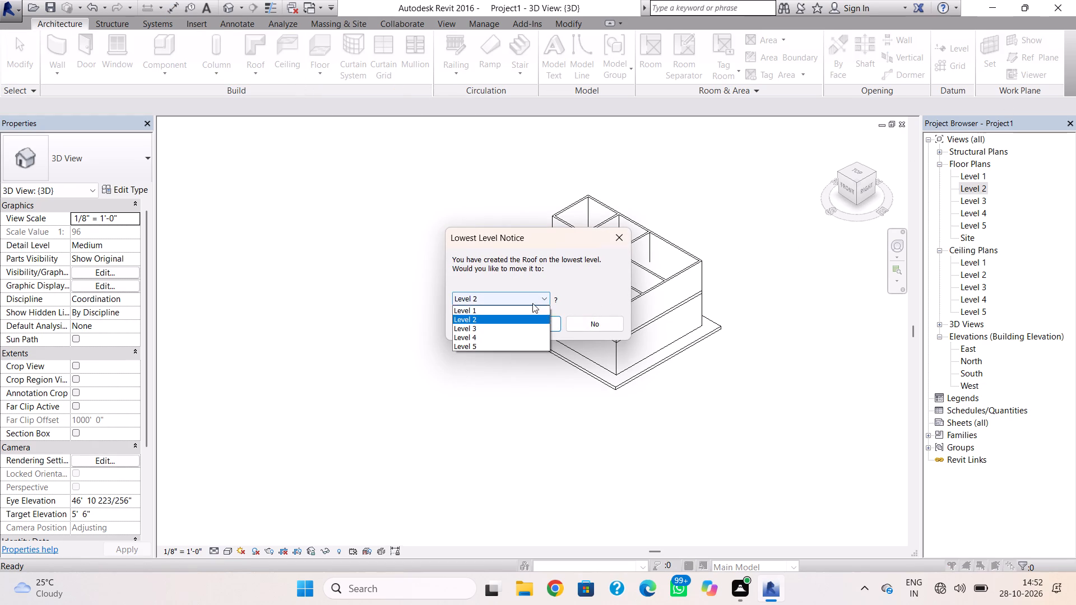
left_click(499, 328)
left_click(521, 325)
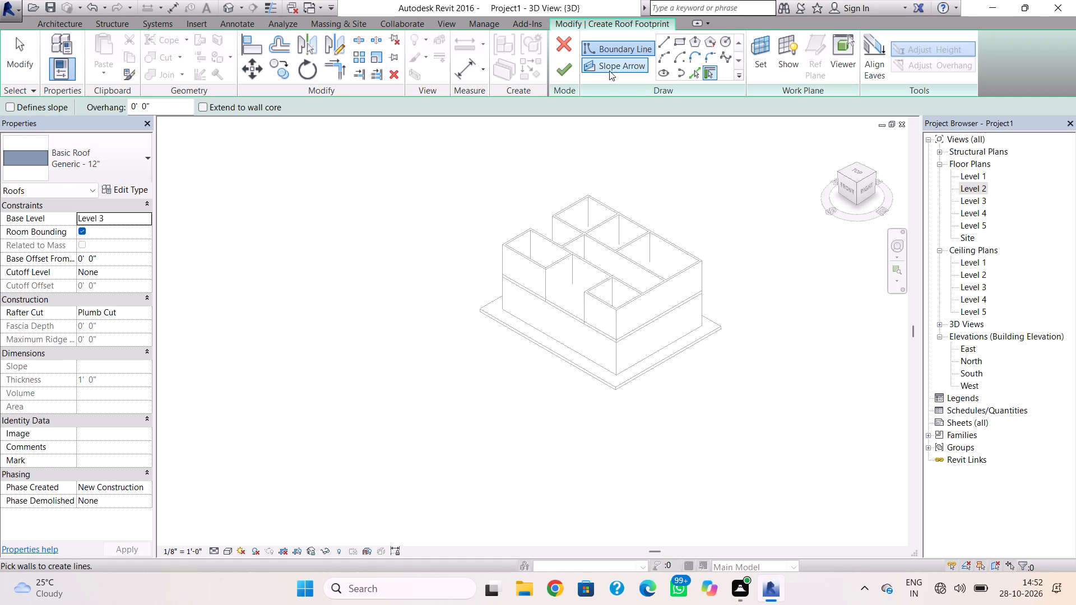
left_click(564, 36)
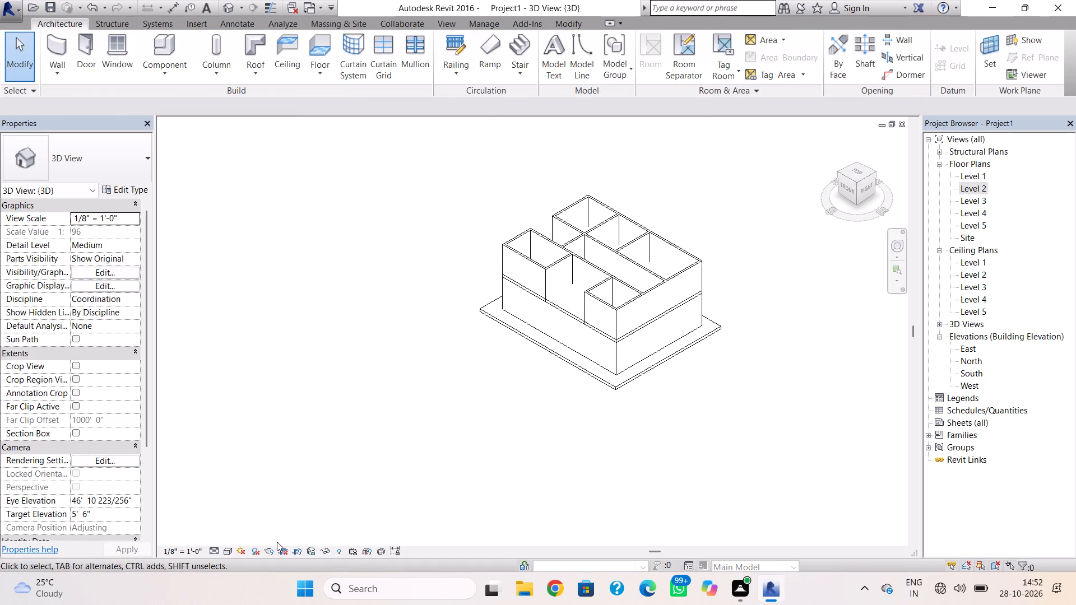
Set the 3D view's visual style to Realistic.
left_click(231, 550)
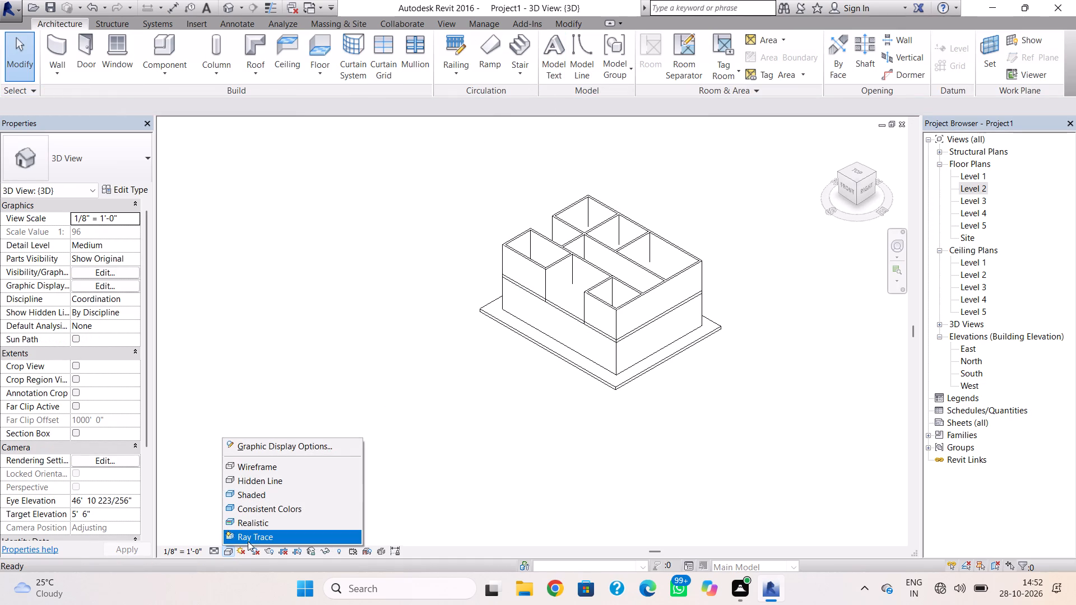
left_click(257, 528)
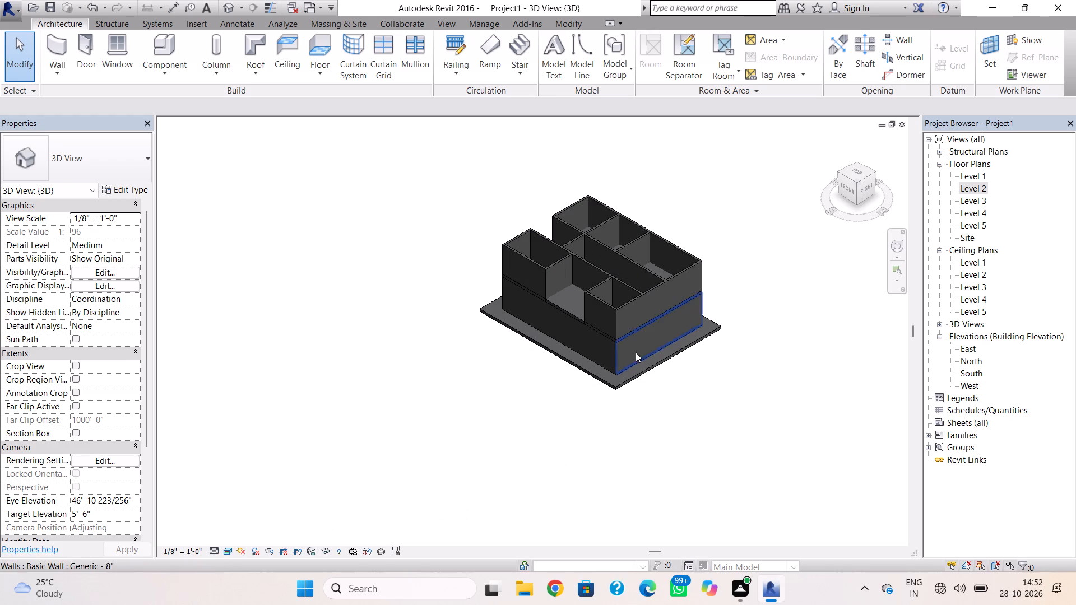
Copy the Level 2 roof and paste it aligned to Level 3.
left_click(563, 308)
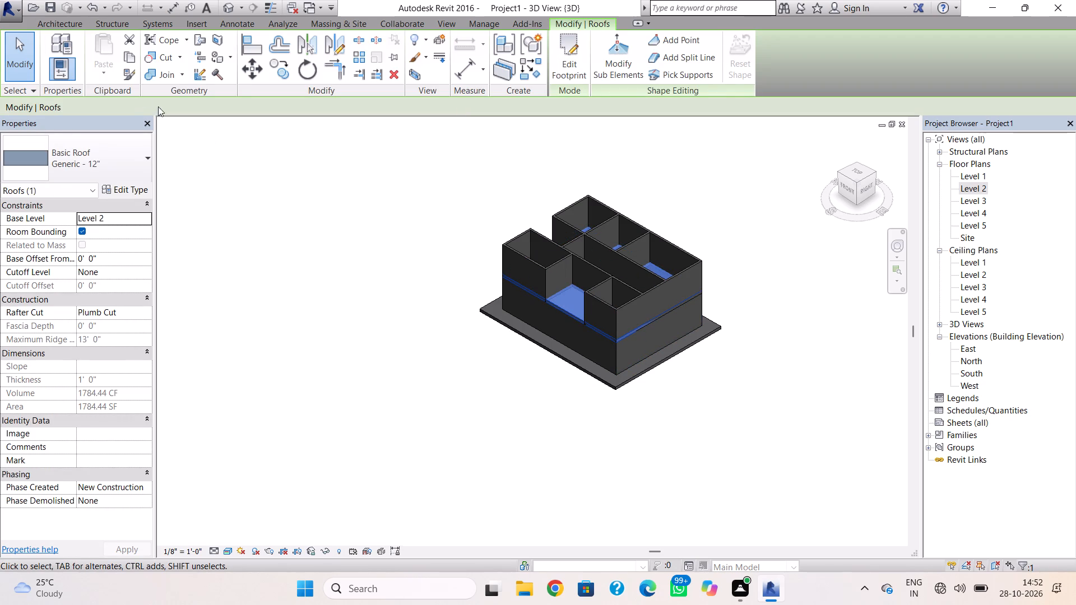
left_click(132, 59)
left_click(113, 73)
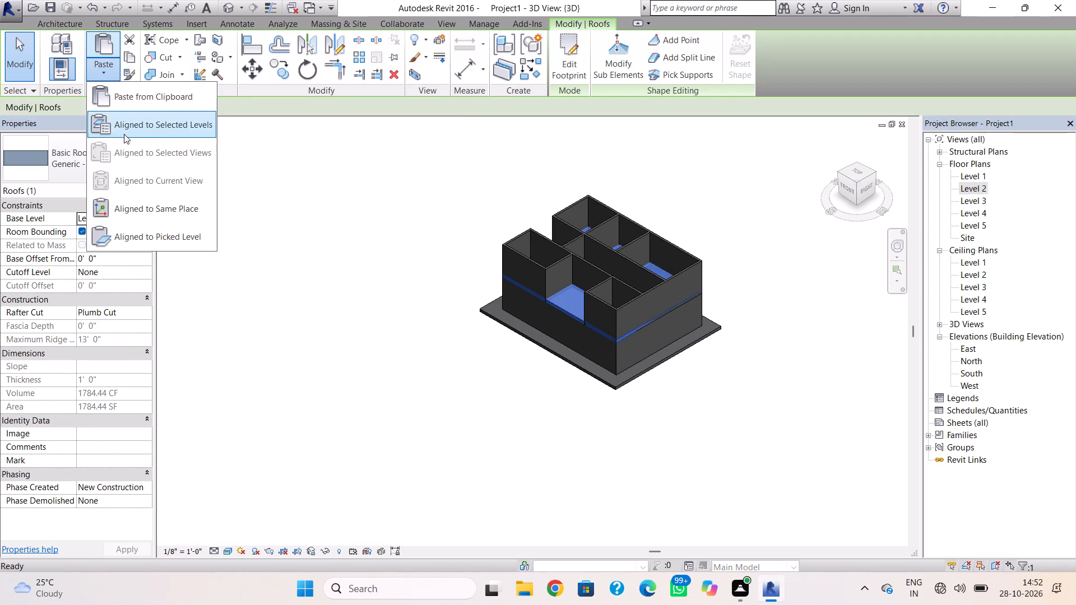
left_click(124, 134)
left_click(482, 223)
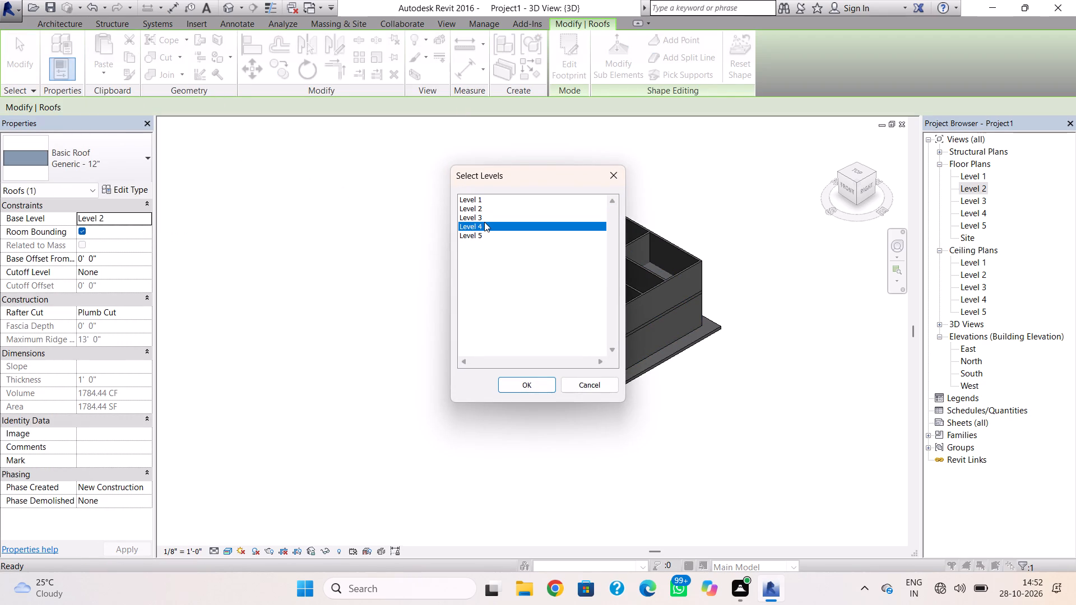
left_click(484, 222)
left_click(483, 218)
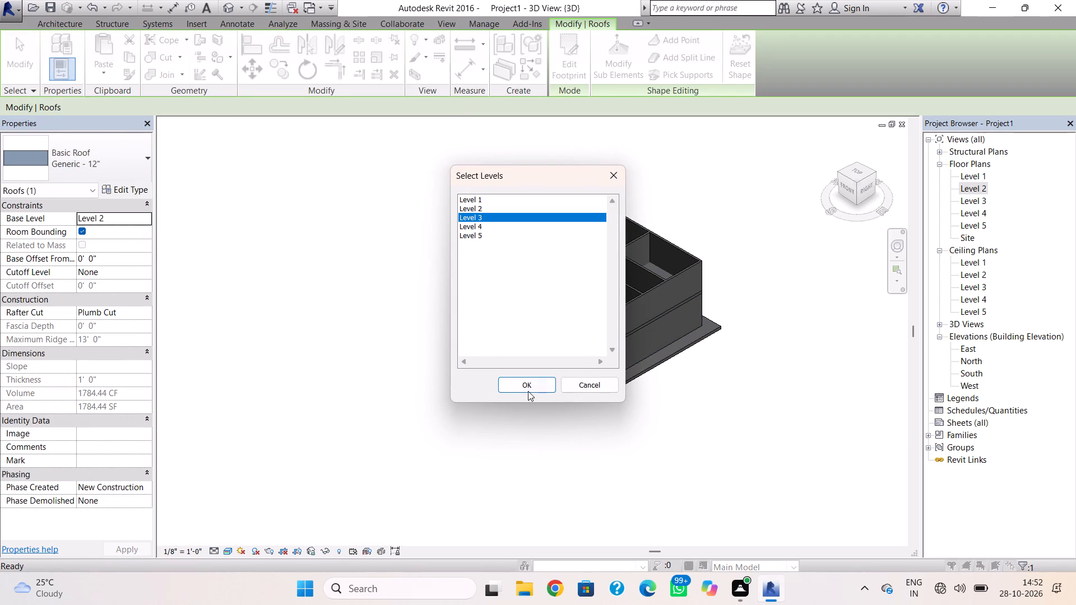
left_click(528, 390)
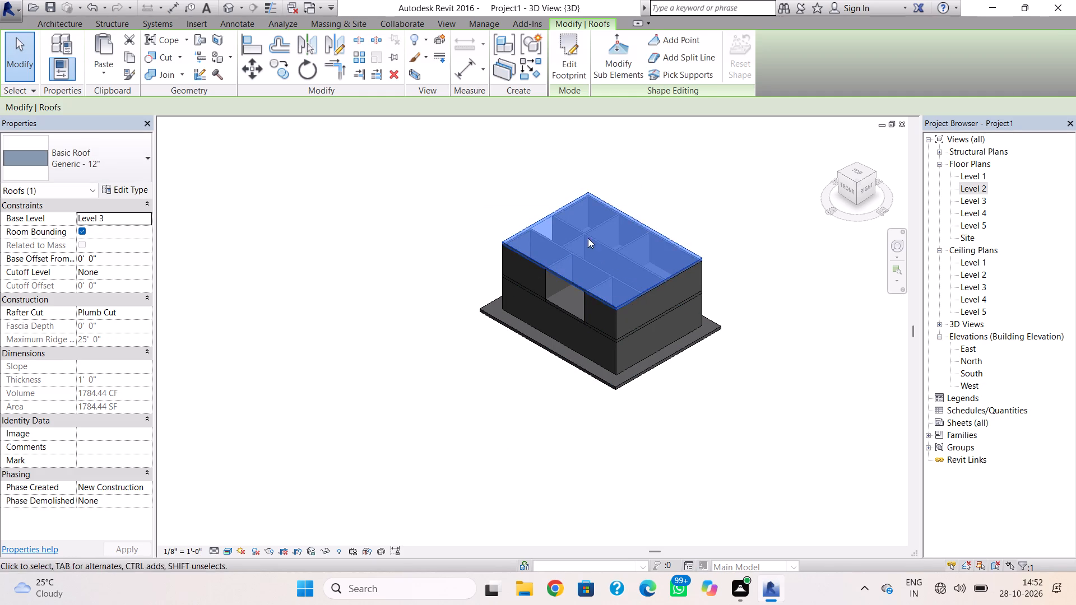
key("Escape")
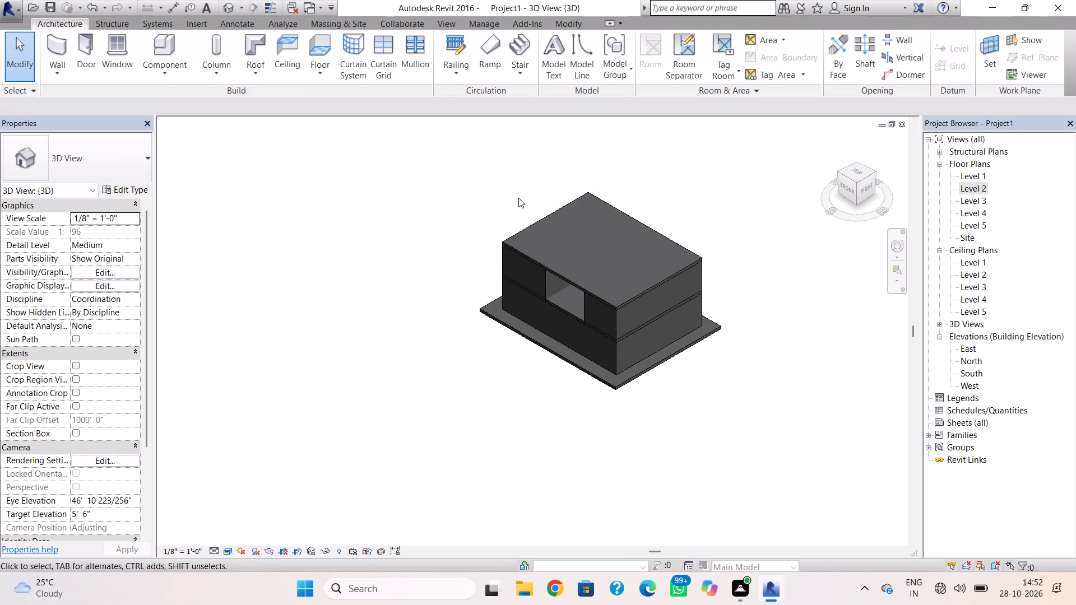
Edit the Level 3 roof's footprint in the Level 3 plan, drawing boundary lines along the southeast room's west and north walls.
right_click_drag(514, 198, 669, 145, "shift")
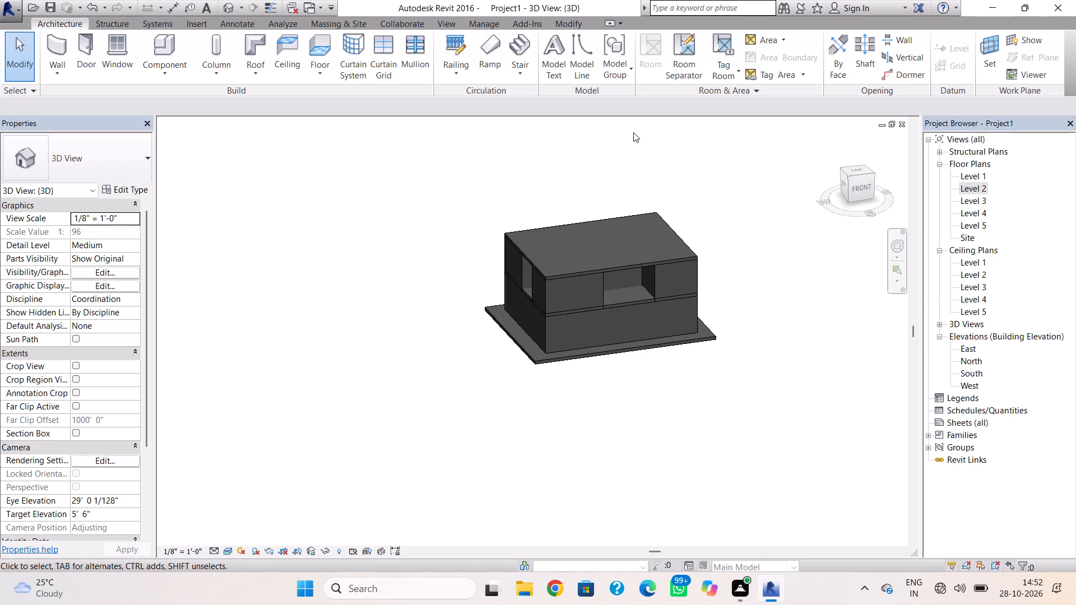
scroll(581, 290, "up", 3)
middle_click_drag(579, 295, 555, 351)
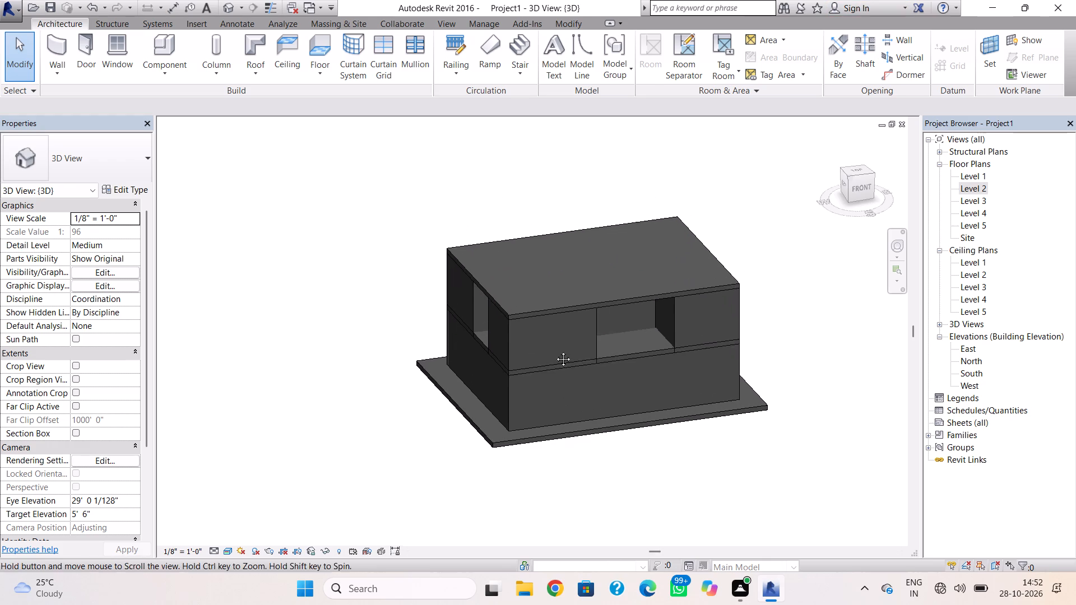
middle_click_drag(555, 351, 528, 374)
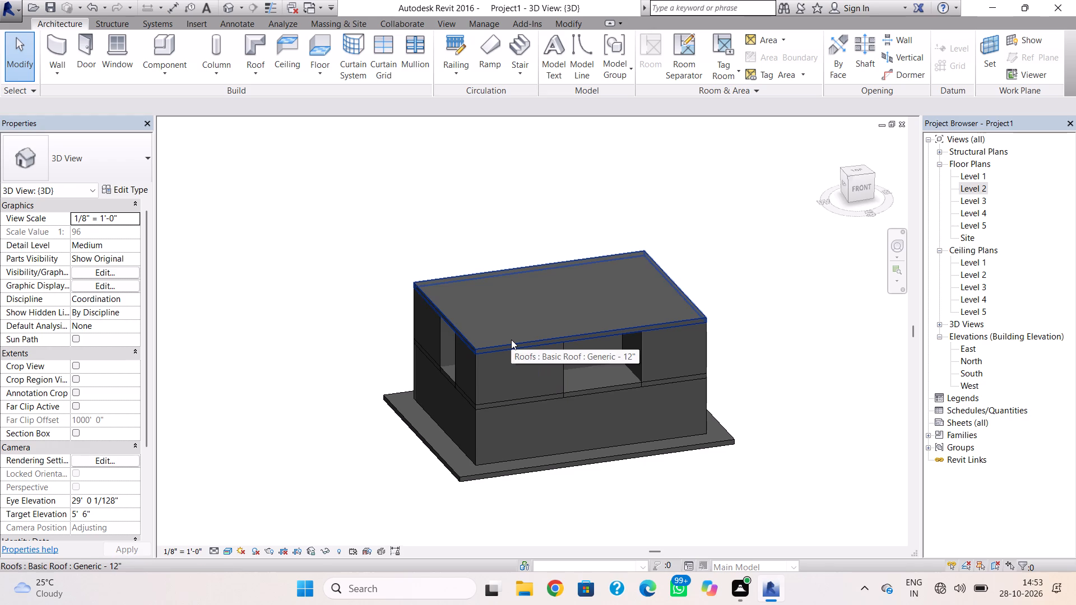
double_click(627, 327)
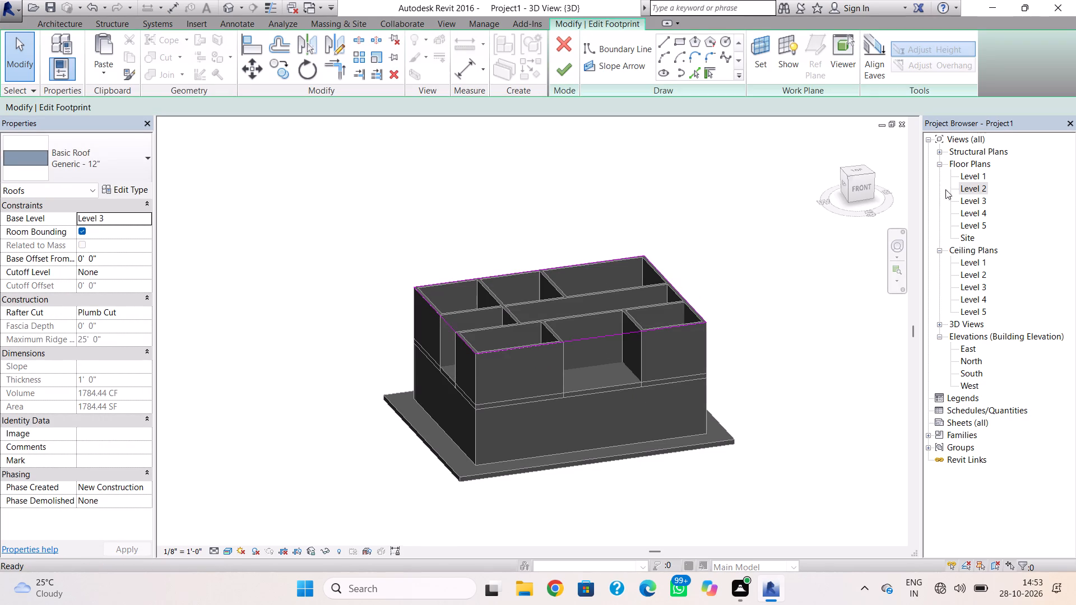
double_click(973, 199)
scroll(707, 423, "down", 3)
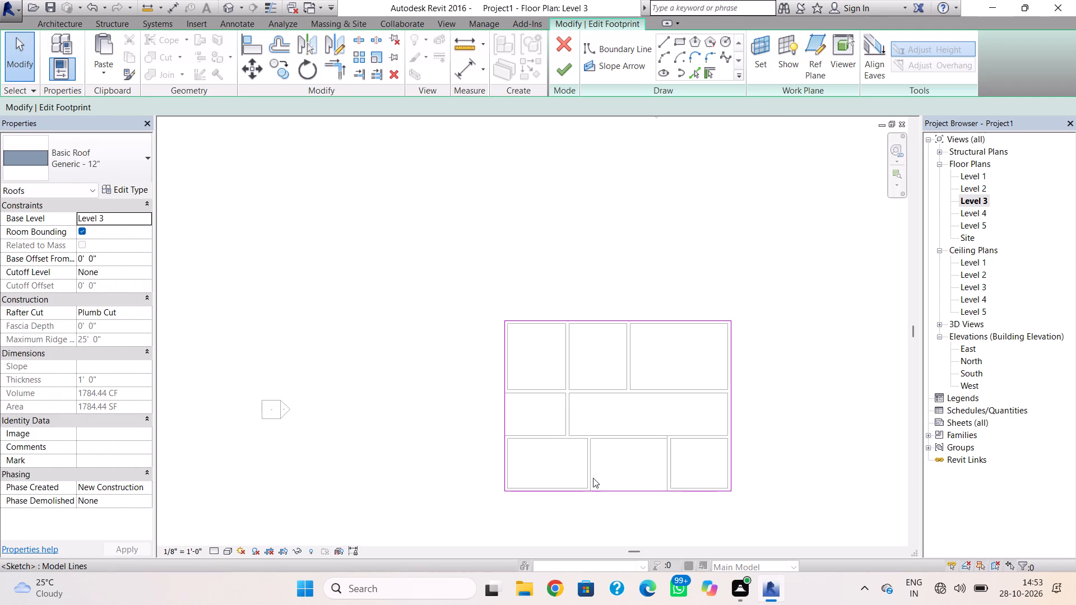
left_click(664, 36)
scroll(670, 482, "up", 7)
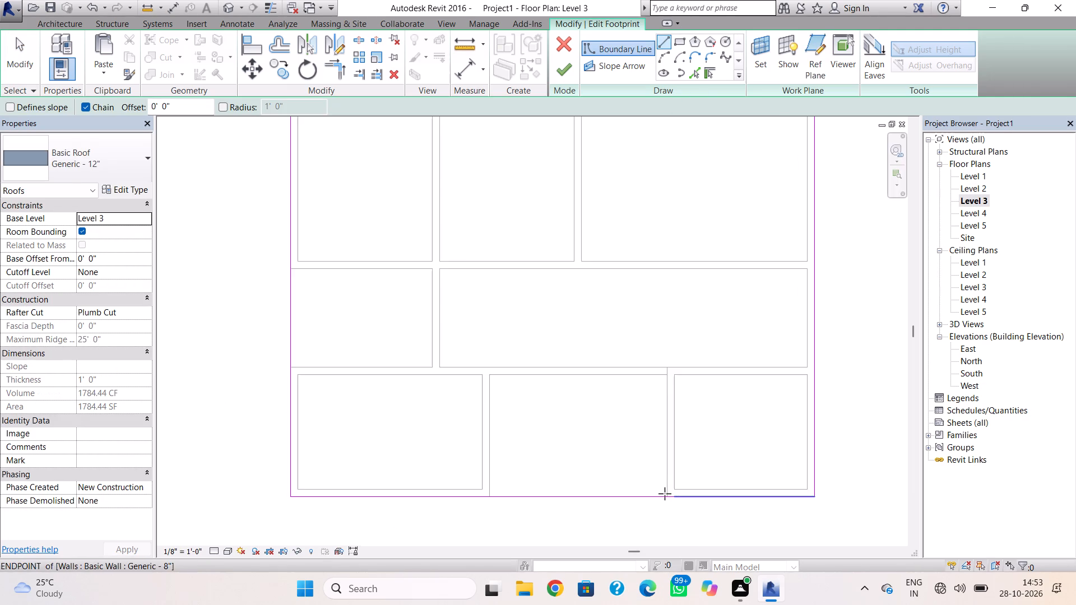
left_click(666, 500)
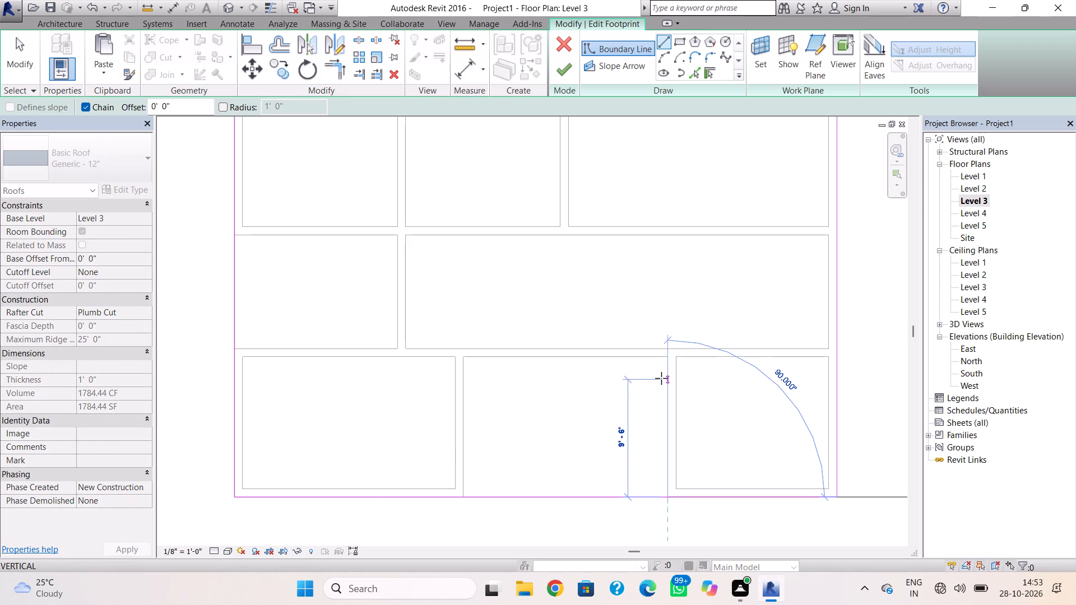
left_click(662, 351)
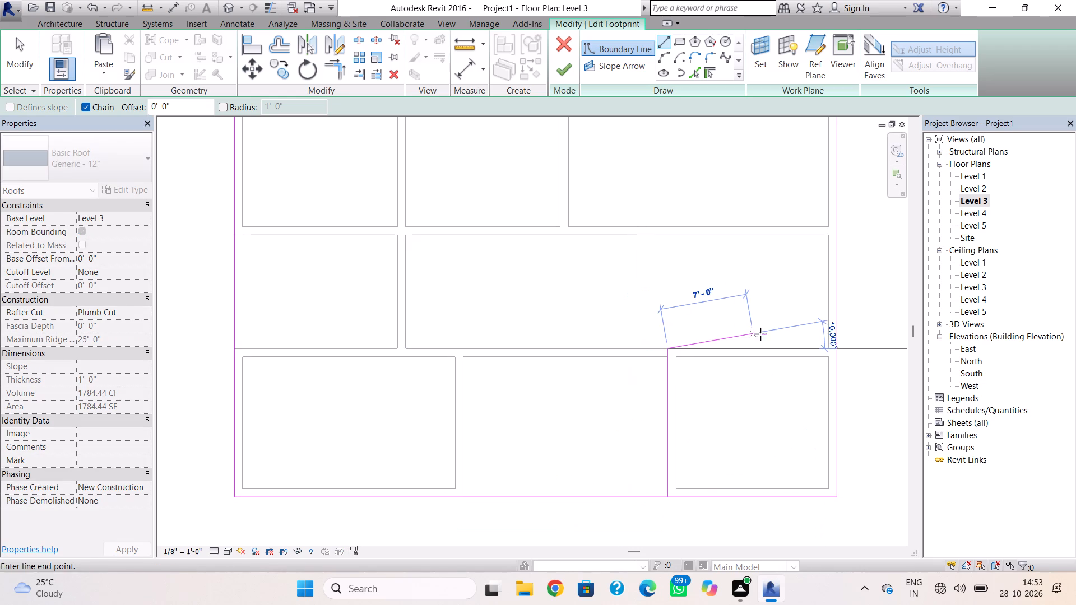
left_click(824, 352)
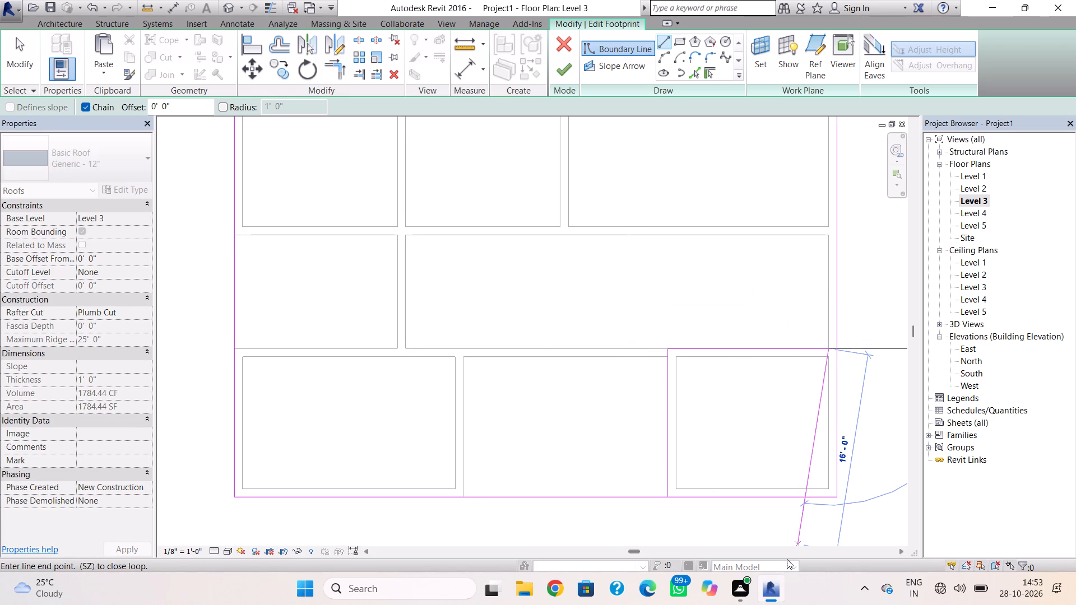
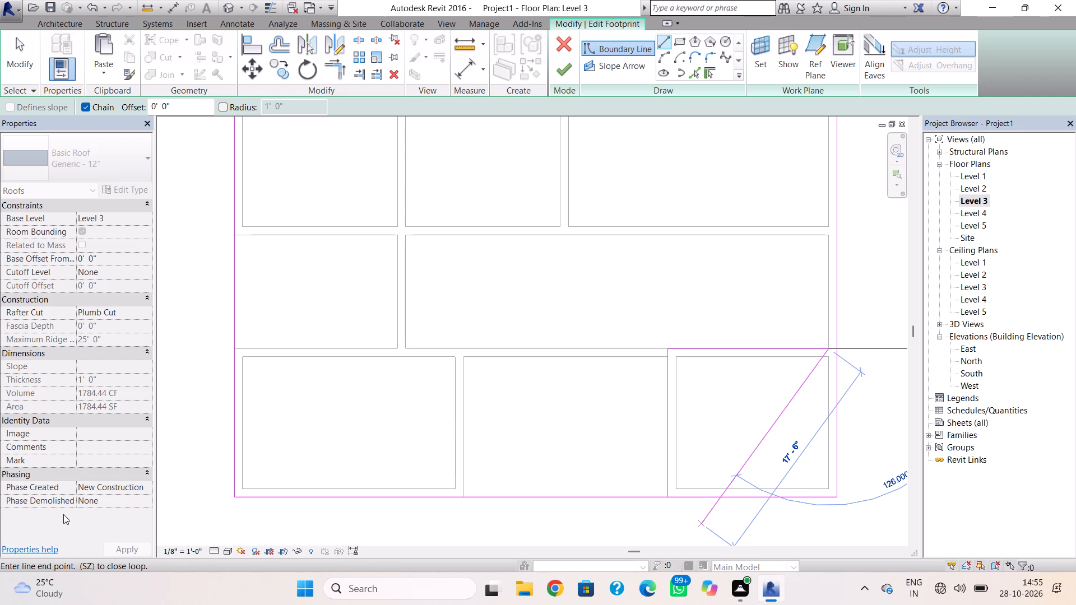
Extend the roof boundary line along the southeast room's north wall to the roof's east edge.
key("Escape")
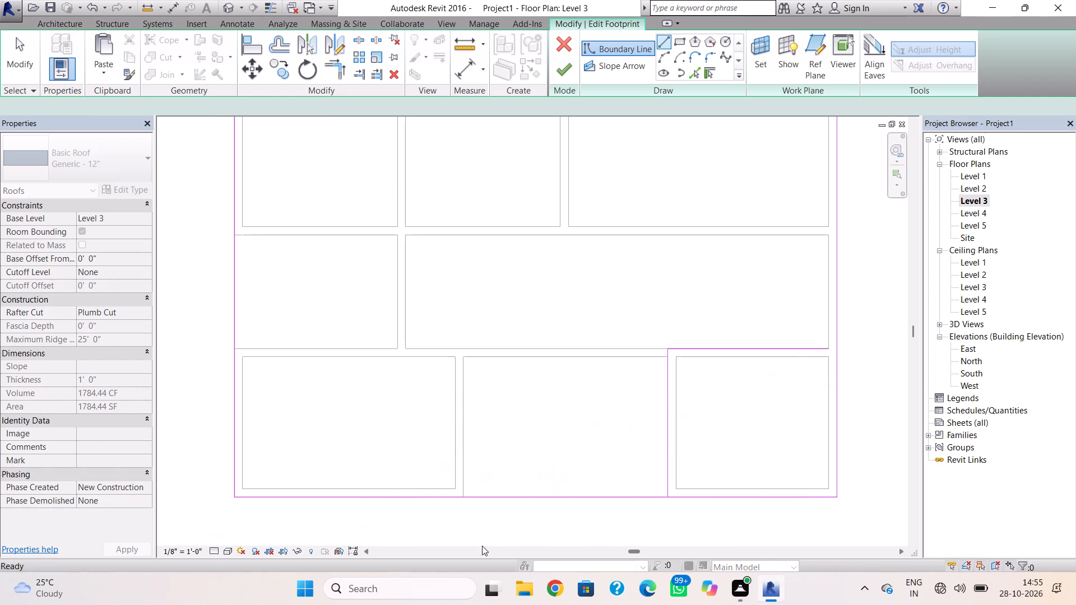
key("Escape")
left_click(812, 350)
scroll(834, 360, "up", 7)
left_click_drag(824, 327, 837, 330)
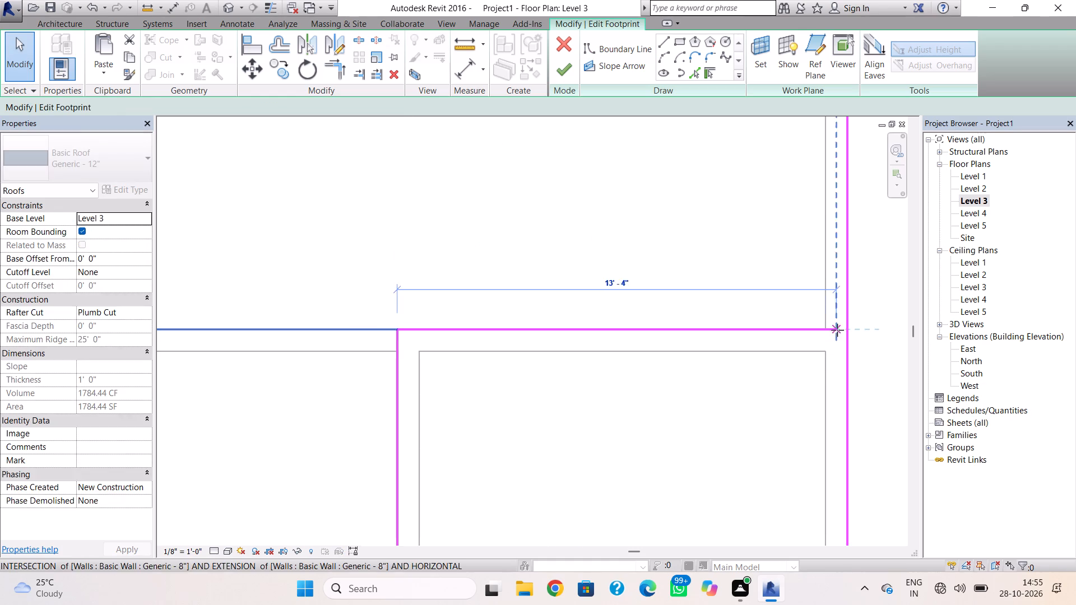
left_click_drag(837, 330, 847, 331)
left_click(867, 351)
Shorten the east and south boundary lines to exclude the southeast room and finish the Level 3 roof footprint.
scroll(846, 426, "down", 5)
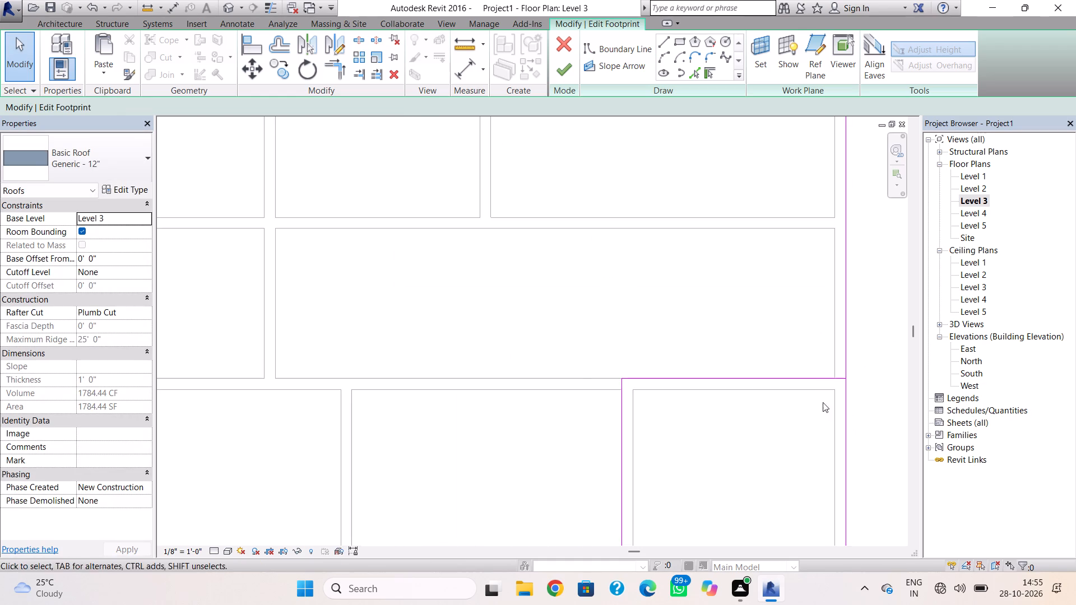
middle_click_drag(810, 380, 797, 331)
left_click(832, 477)
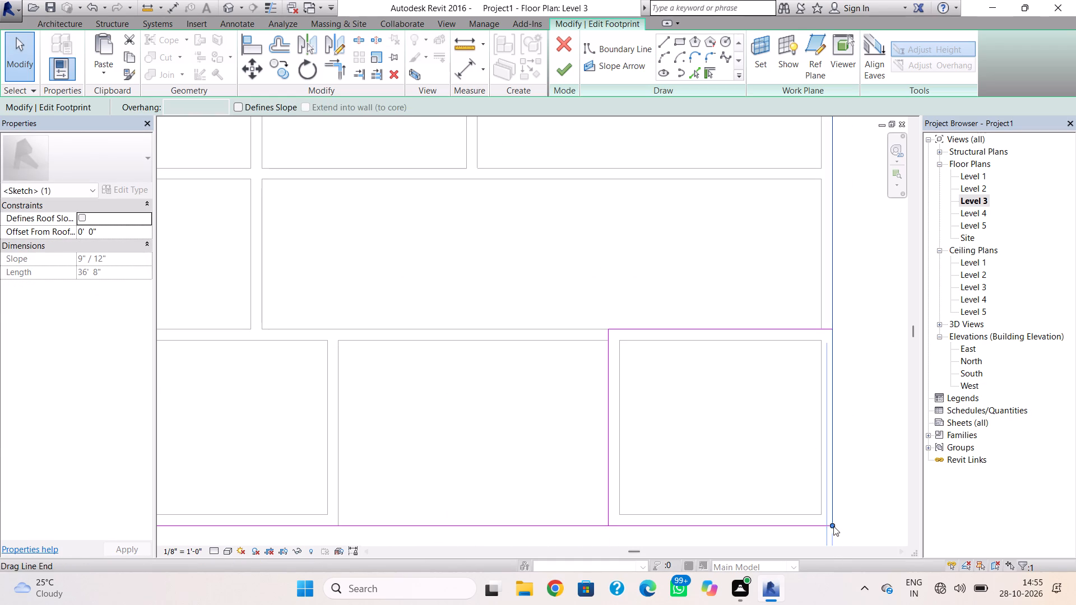
left_click_drag(833, 526, 829, 334)
left_click(844, 381)
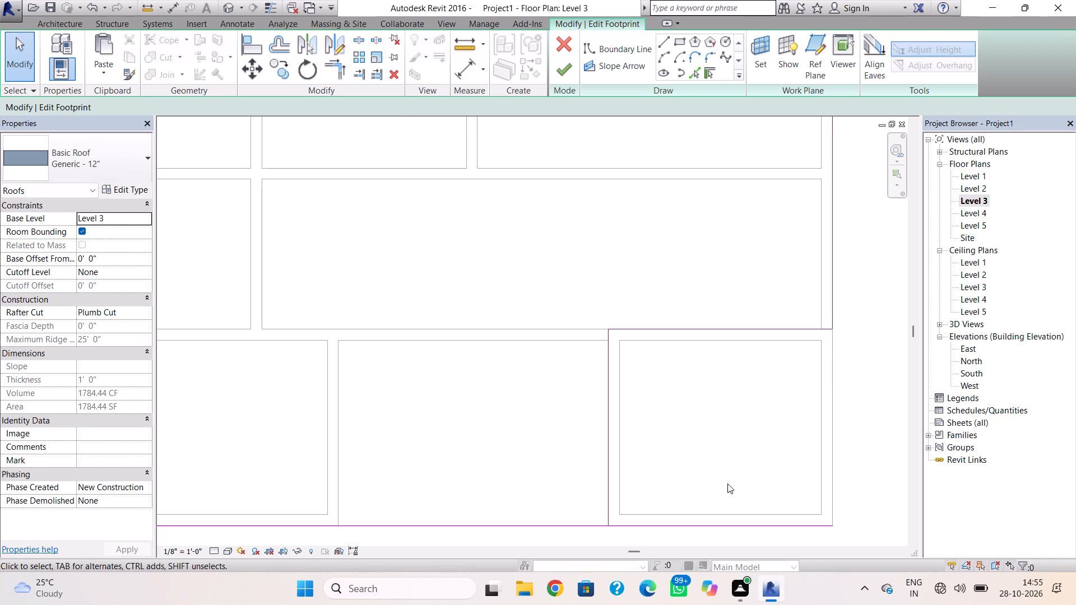
left_click(797, 522)
middle_click_drag(806, 523, 801, 473)
scroll(827, 487, "up", 2)
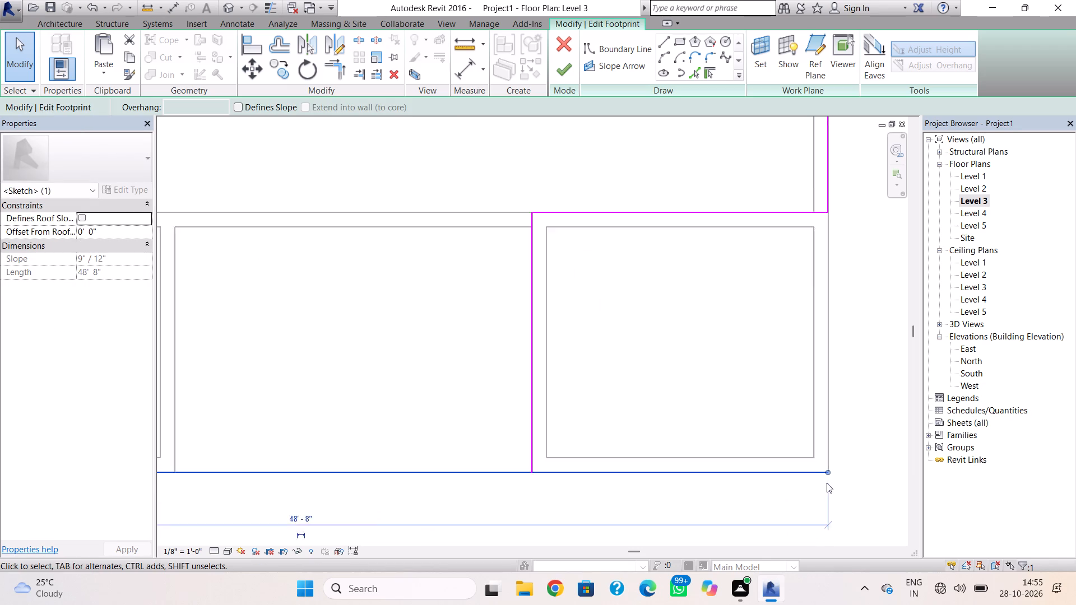
scroll(827, 483, "up", 1)
left_click_drag(829, 472, 486, 476)
left_click(564, 443)
left_click(564, 72)
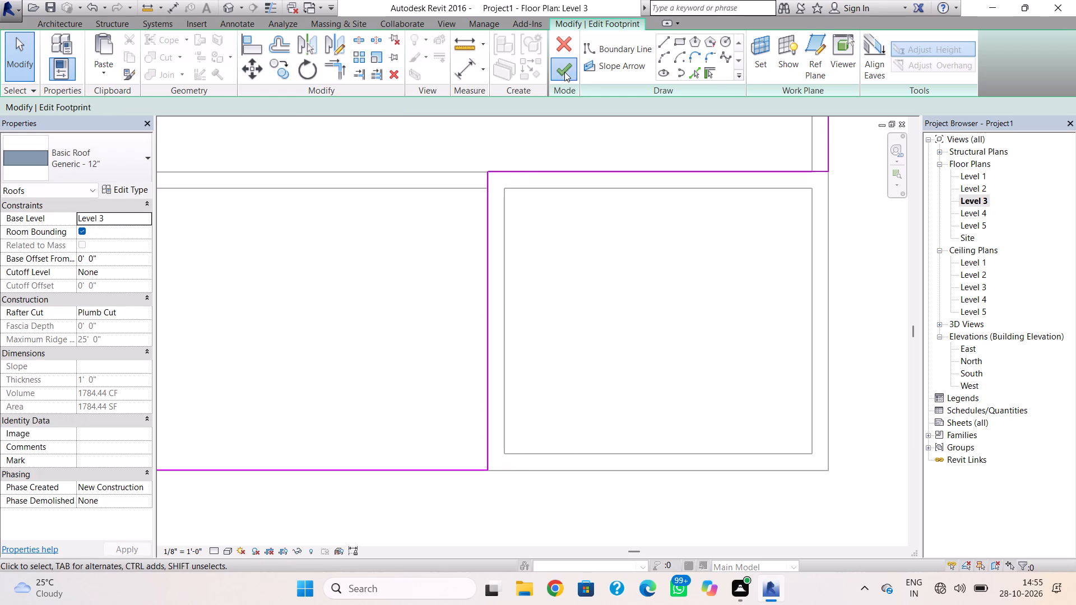
left_click(569, 302)
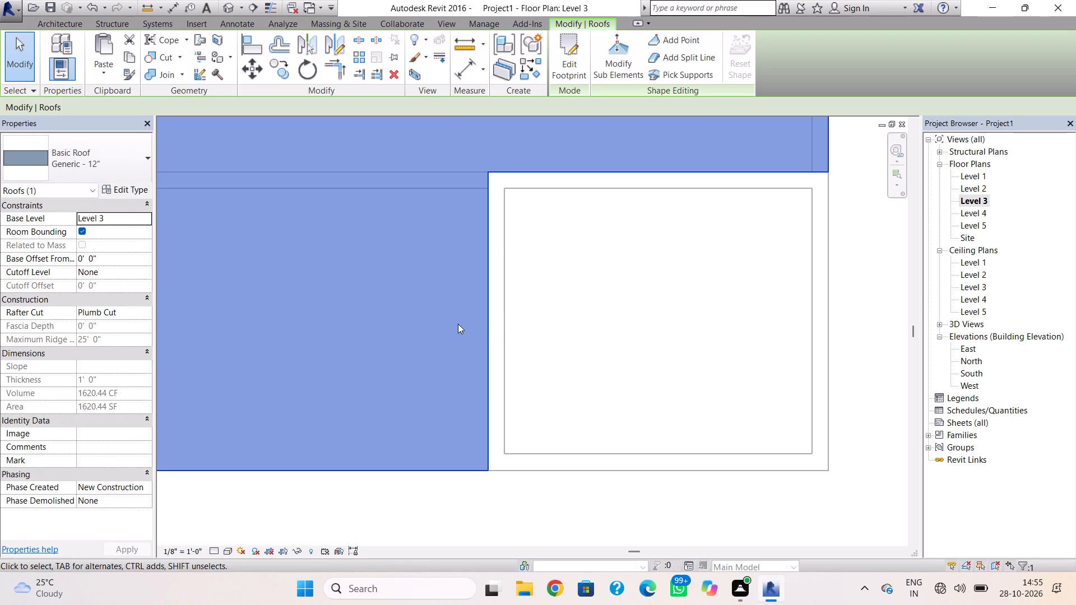
scroll(480, 327, "down", 4)
left_click(519, 353)
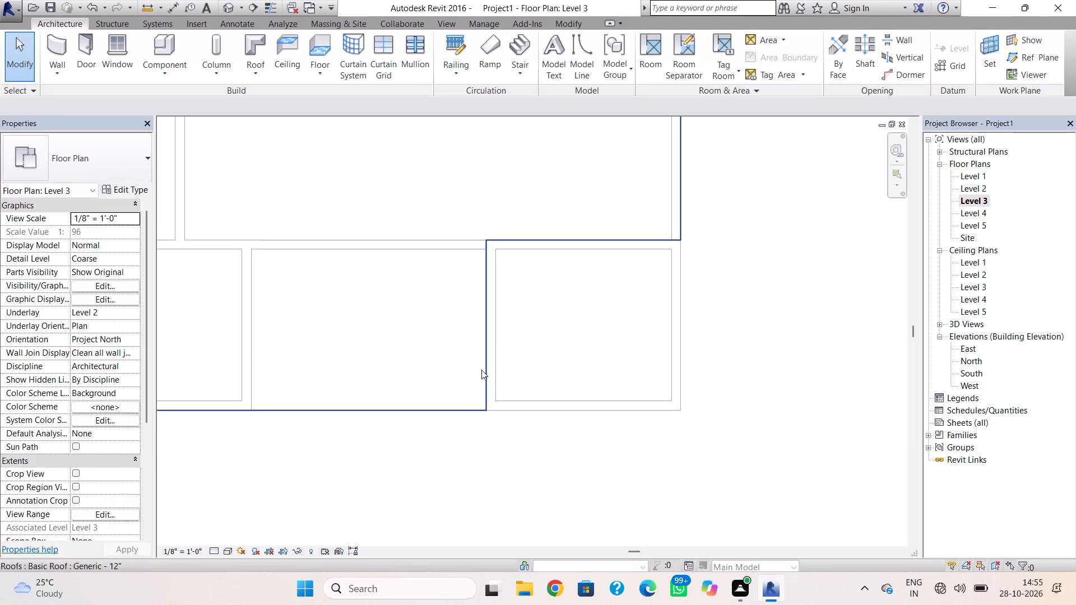
In the 3D view, raise the southeast room's four walls above the Level 3 roof, the south wall to about 34'-3" and north wall to about 28'-6".
left_click(223, 8)
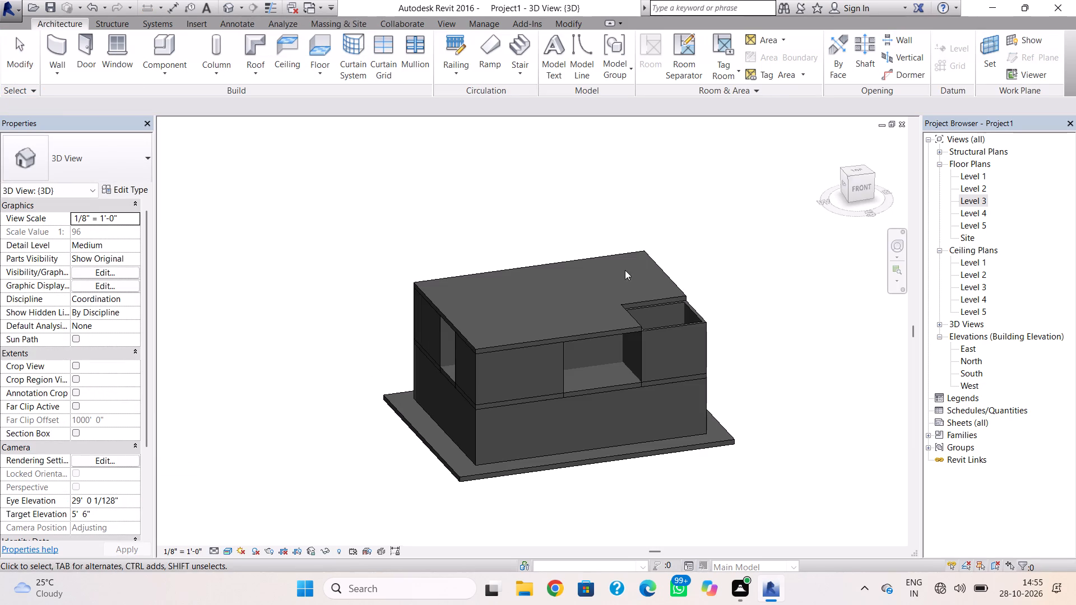
left_click(631, 346)
left_click(634, 349)
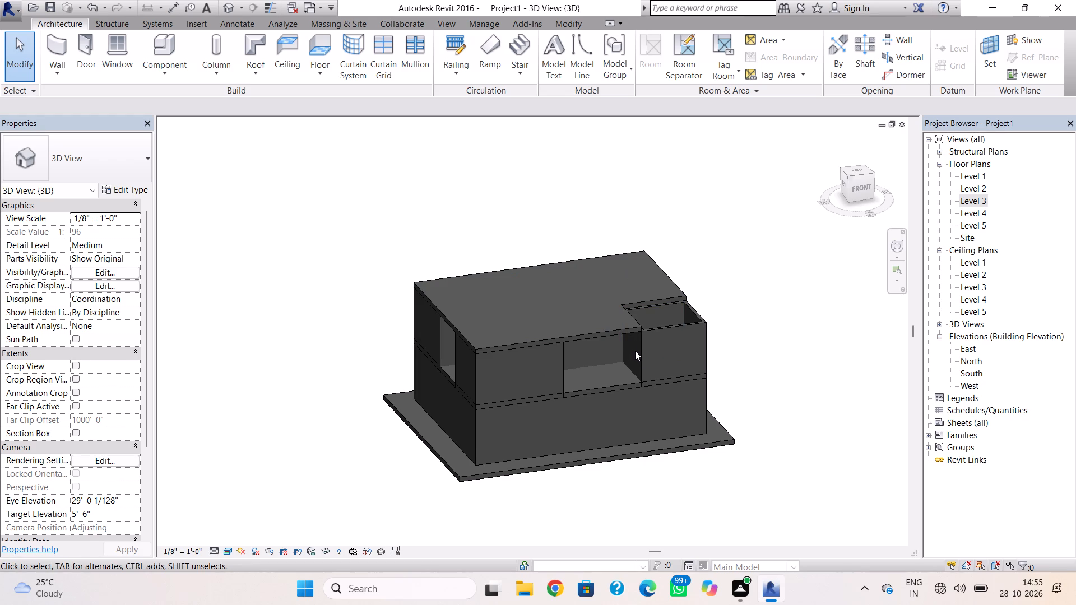
left_click(635, 351)
left_click(638, 348)
left_click_drag(636, 315, 635, 243)
left_click(671, 329)
left_click_drag(674, 321, 672, 222)
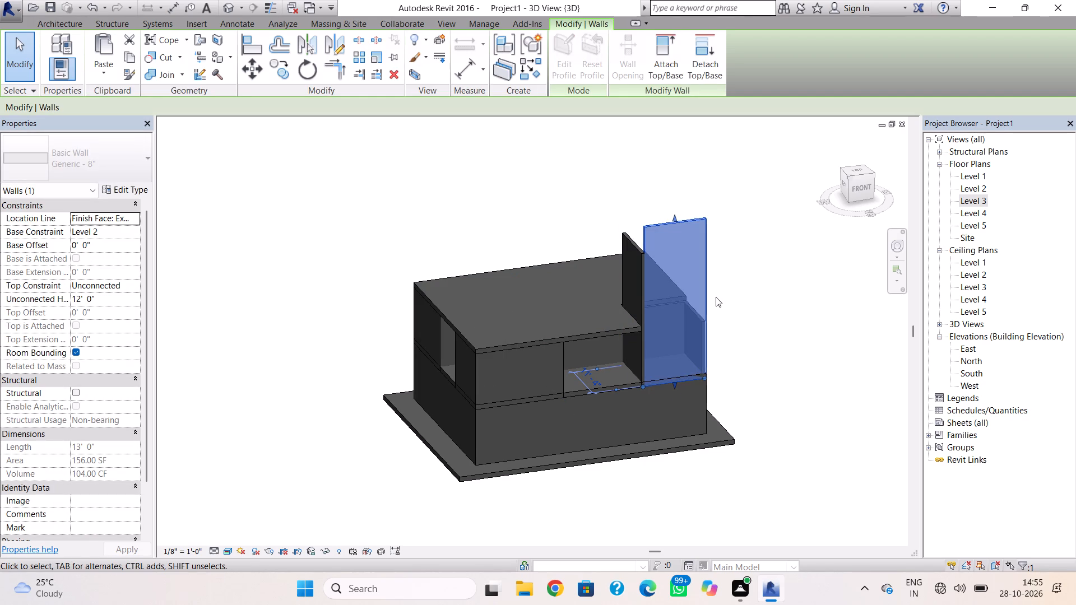
right_click_drag(717, 297, 528, 302, "shift")
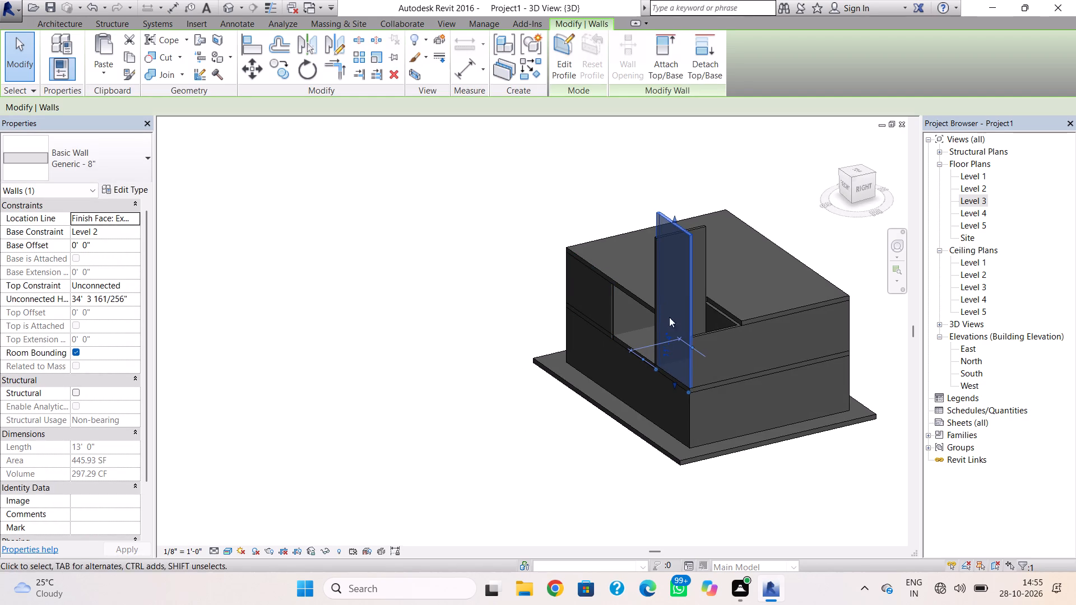
left_click(721, 317)
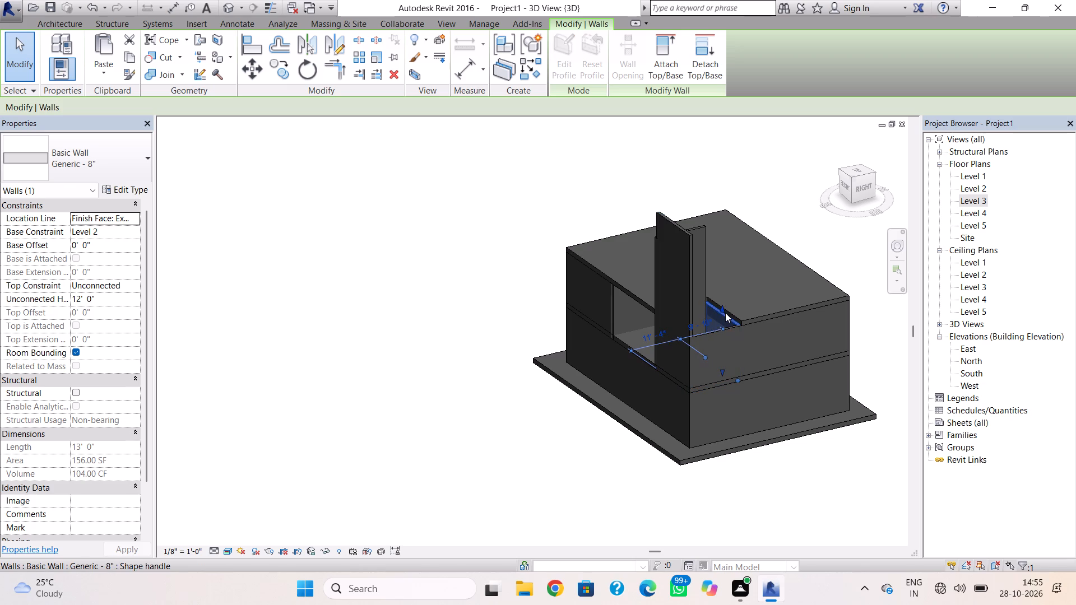
left_click_drag(721, 309, 720, 238)
left_click(716, 345)
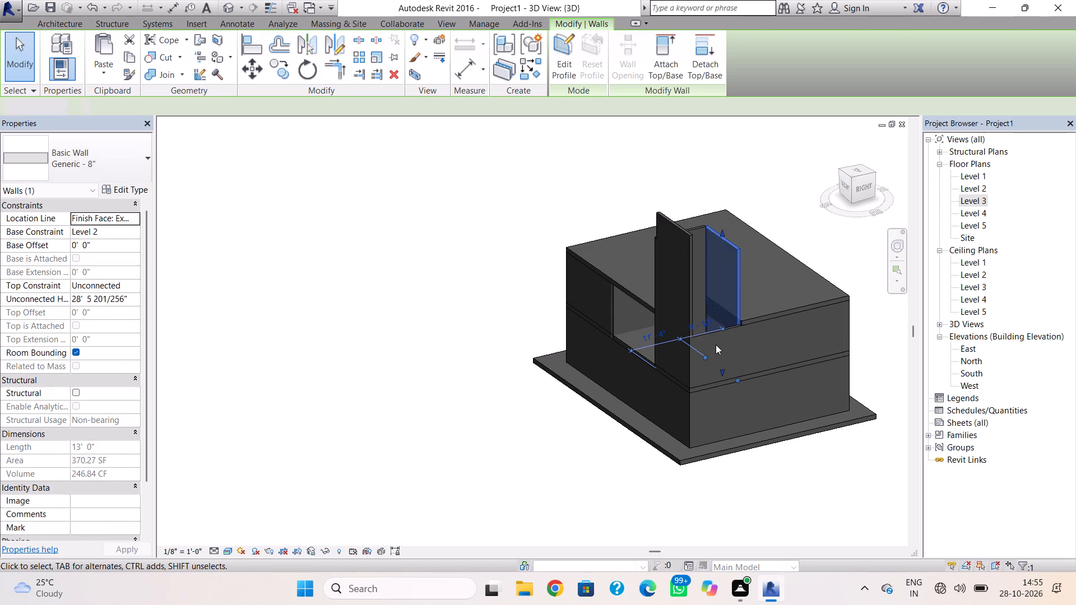
left_click(717, 343)
left_click(715, 332)
left_click_drag(714, 329, 713, 283)
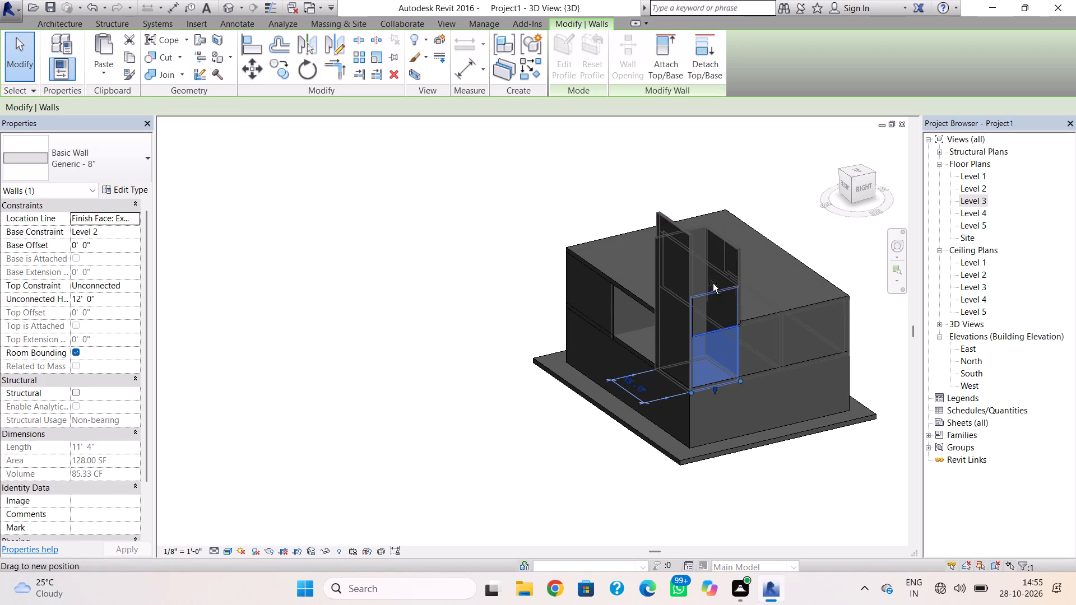
left_click_drag(713, 283, 713, 245)
left_click(785, 311)
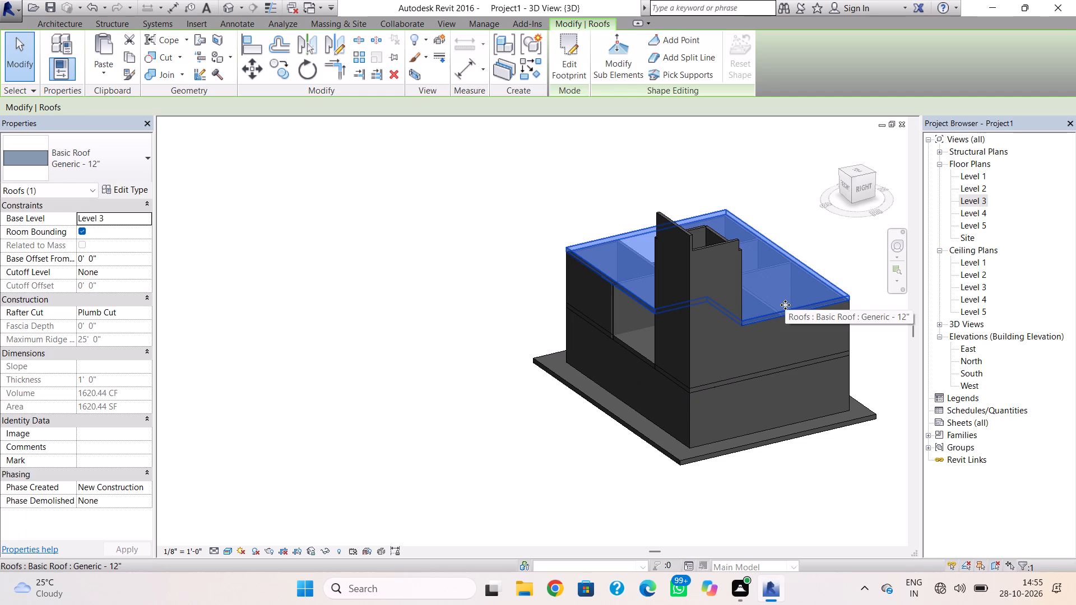
key("Escape")
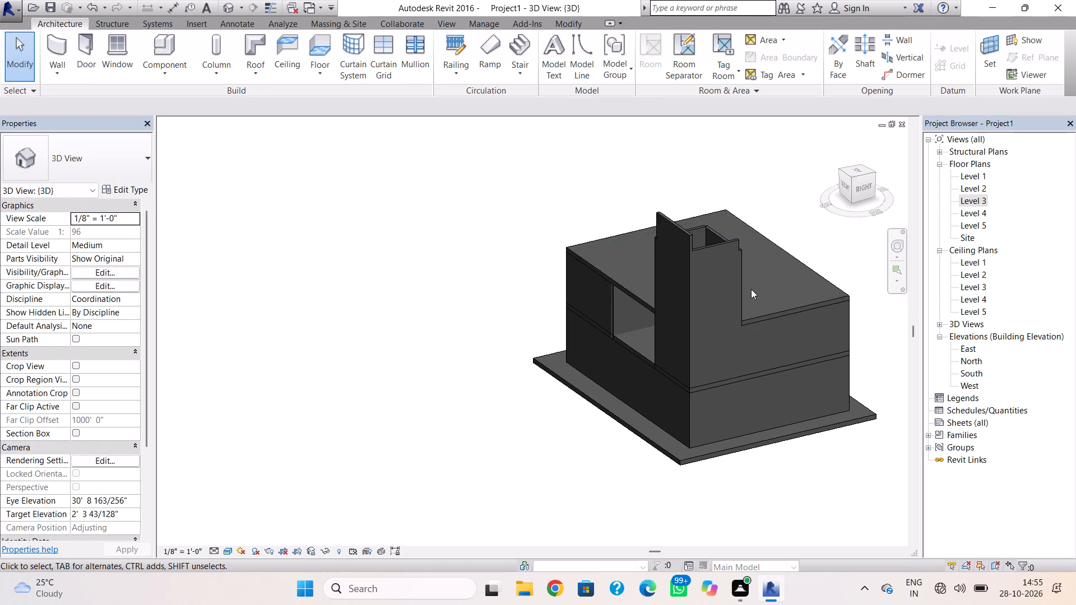
Raise the southeast tower's east wall to about 33'-11" and its north wall up to the neighbouring walls' tops.
scroll(712, 243, "up", 3)
left_click(715, 245)
left_click_drag(717, 239, 713, 224)
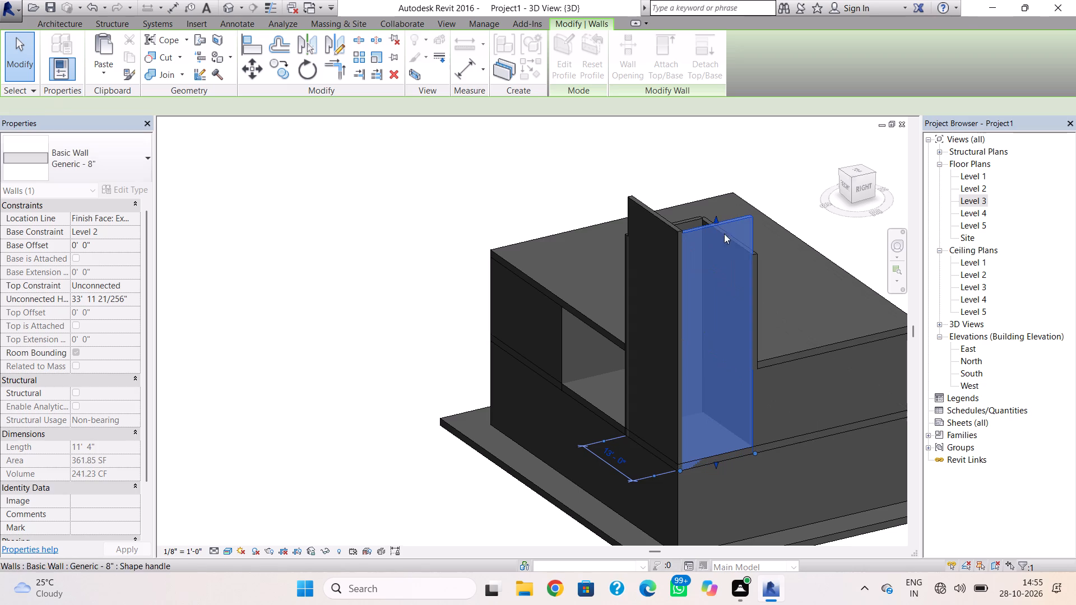
right_click_drag(802, 280, 614, 264, "shift")
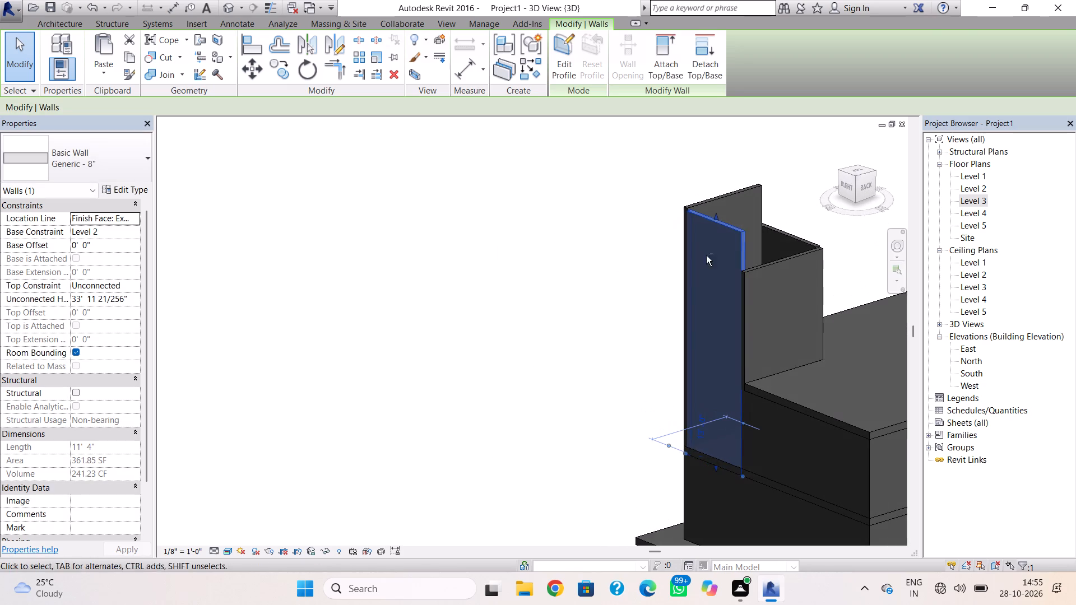
left_click(771, 264)
left_click_drag(786, 258, 785, 255)
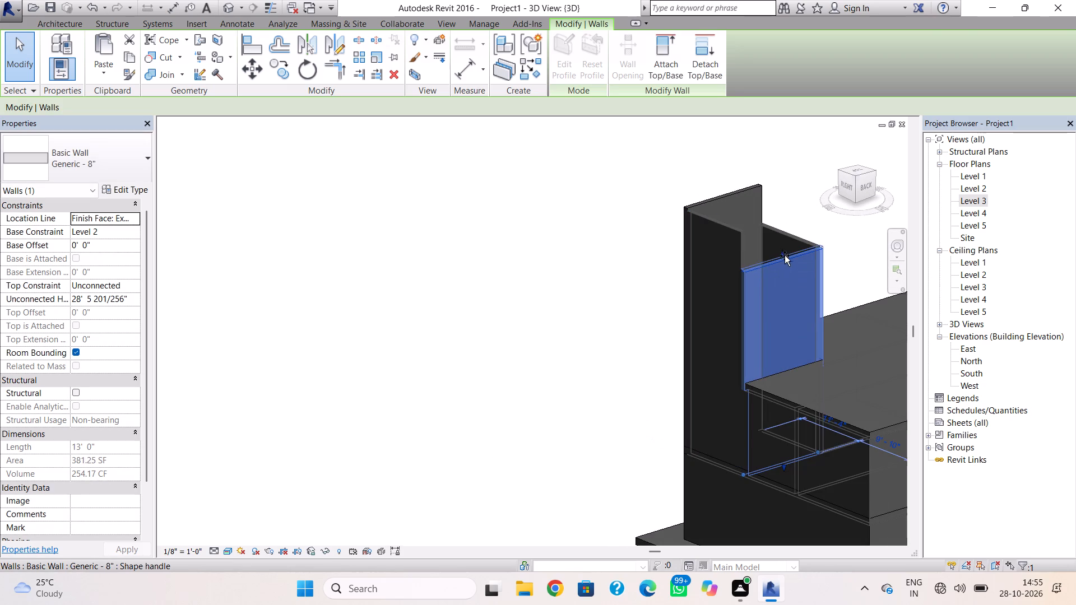
left_click_drag(785, 255, 784, 222)
key("Escape")
Raise the southeast tower's west wall to about 34'-3", level with the adjoining tower walls.
right_click_drag(741, 281, 968, 329, "shift")
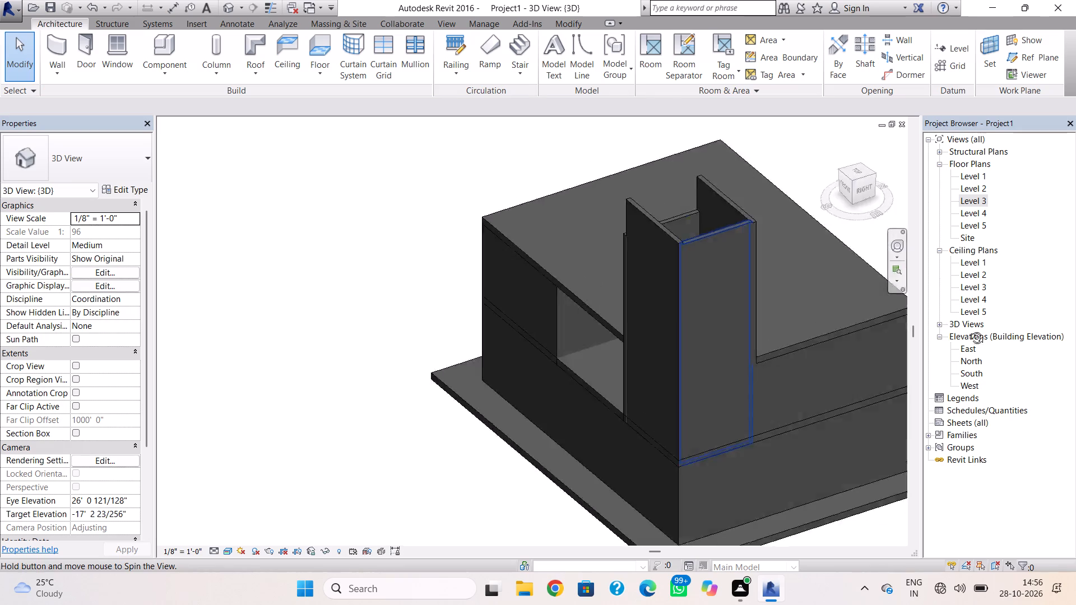
right_click_drag(968, 329, 1045, 325, "shift")
right_click_drag(678, 328, 868, 309, "shift")
left_click(704, 314)
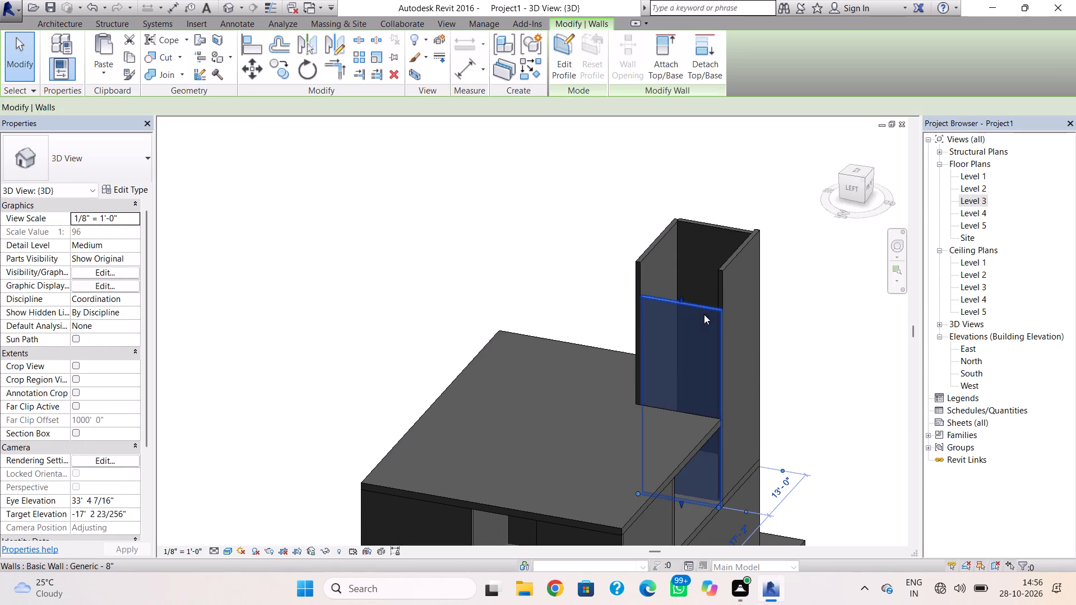
left_click_drag(681, 301, 683, 271)
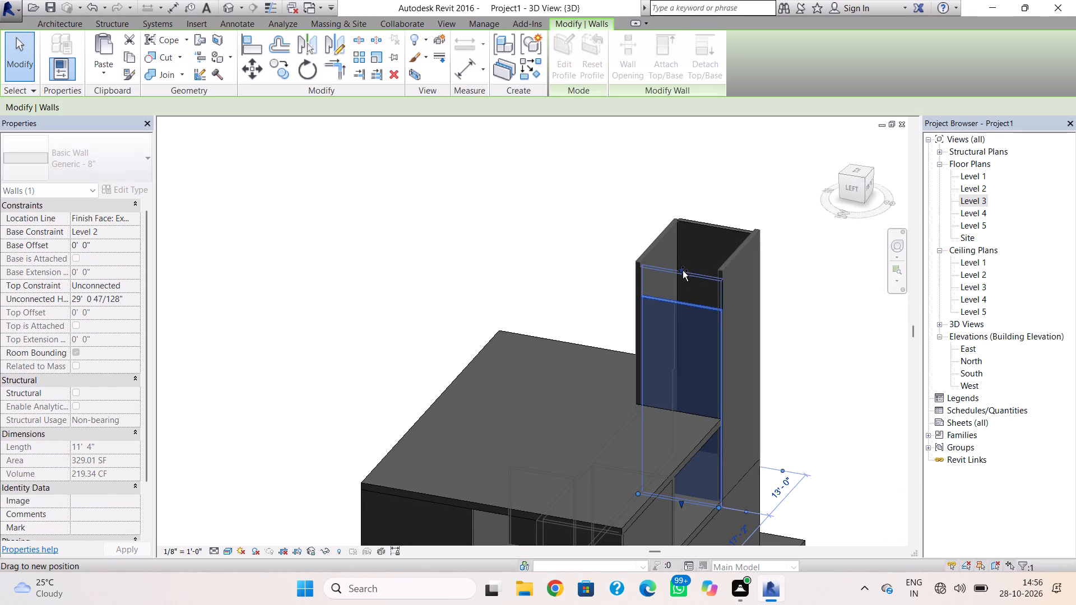
left_click_drag(683, 271, 684, 266)
left_click(790, 308)
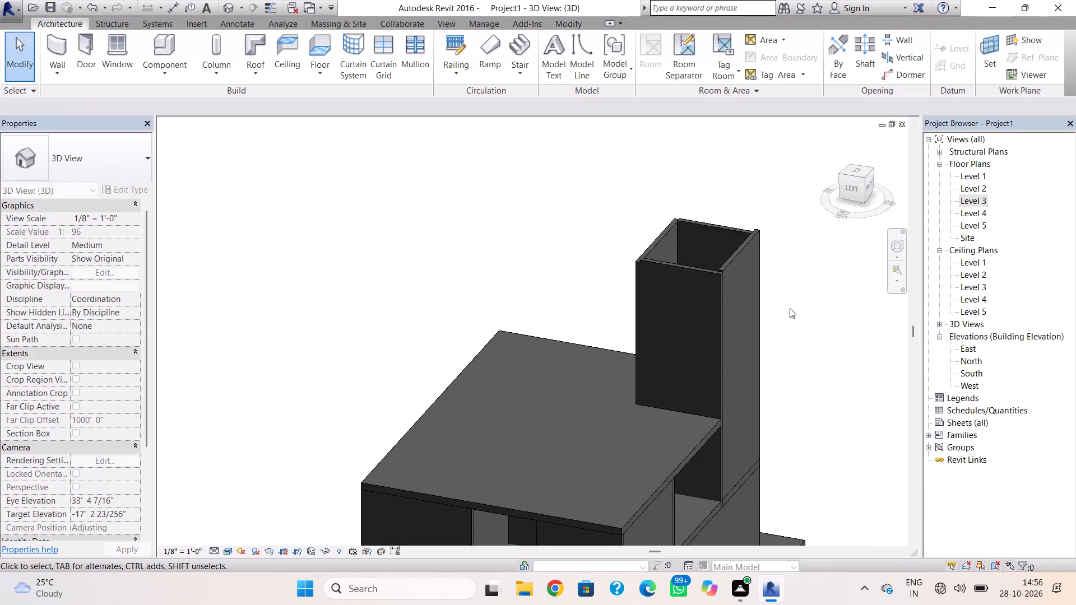
left_click(705, 272)
scroll(699, 266, "up", 4)
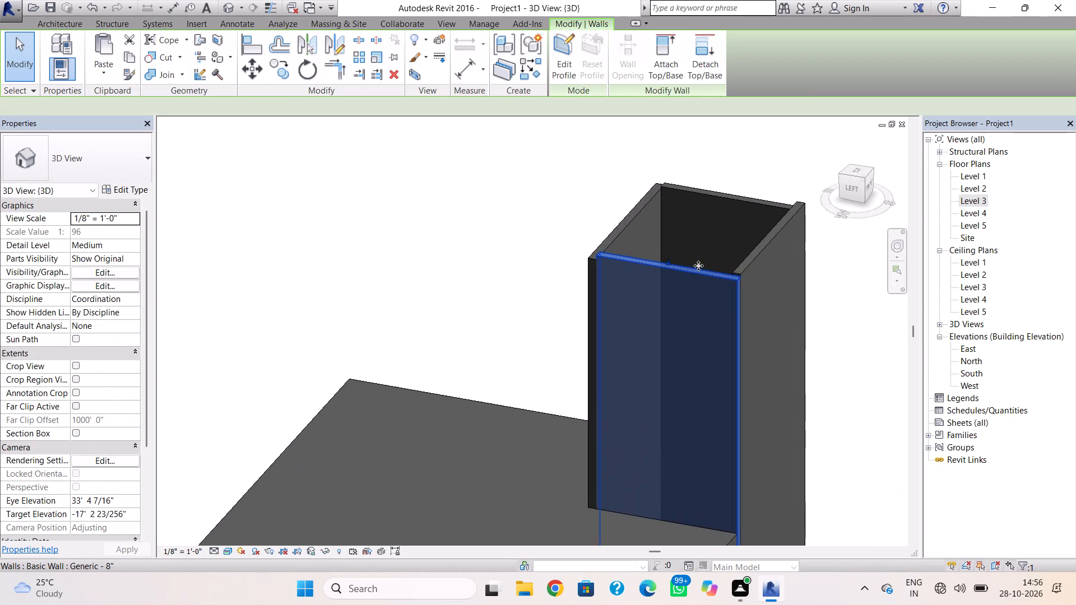
scroll(695, 268, "up", 2)
left_click(659, 263)
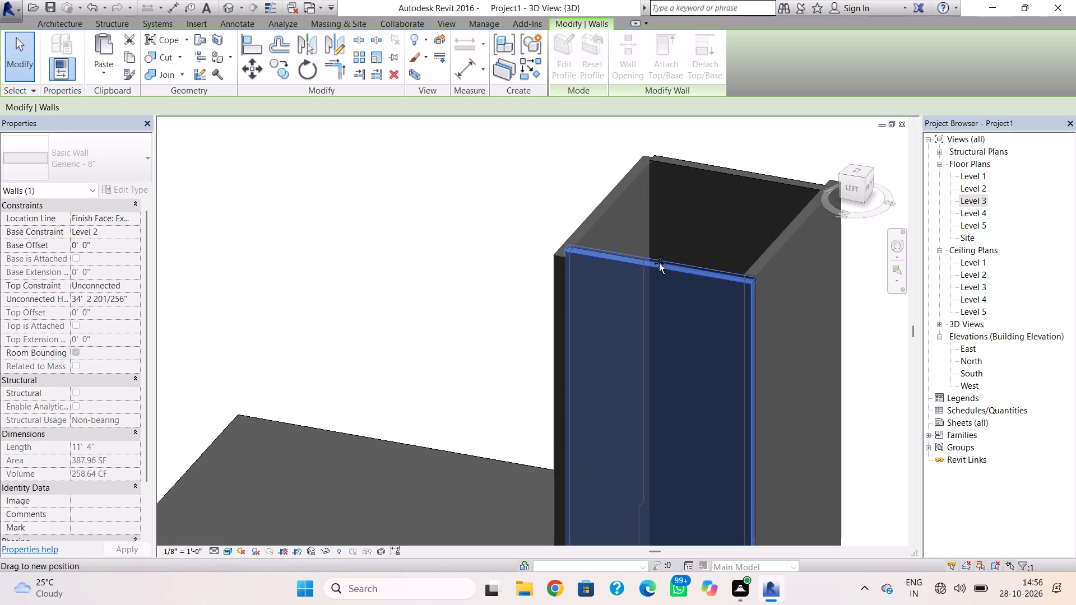
left_click(659, 263)
scroll(806, 332, "down", 4)
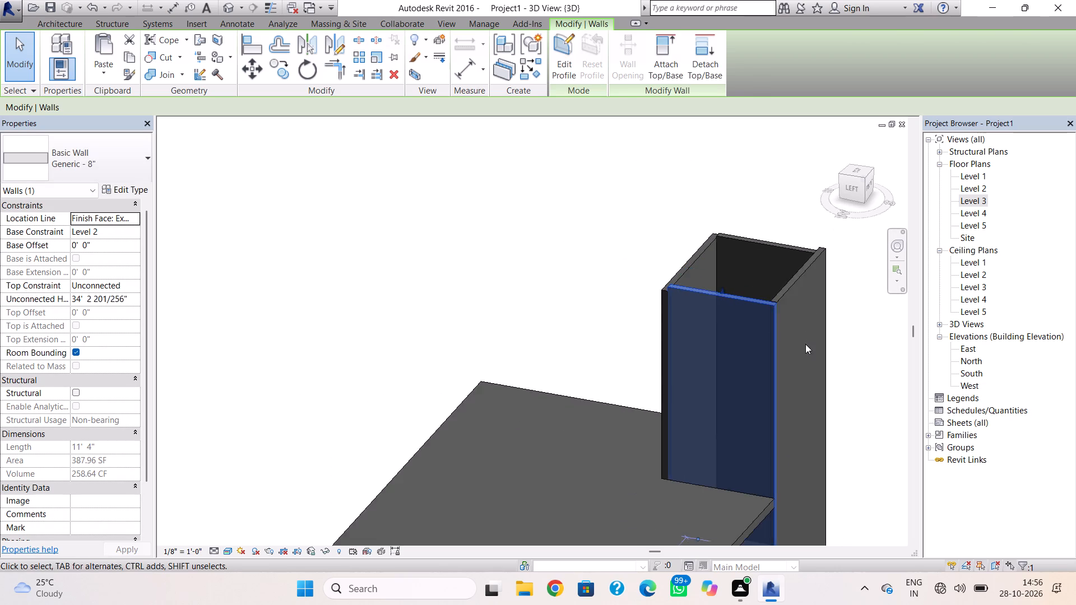
scroll(805, 344, "down", 1)
key("Escape")
Open the Level 3 roof's footprint for editing and show it in the Level 3 floor plan.
right_click_drag(786, 364, 698, 388, "shift")
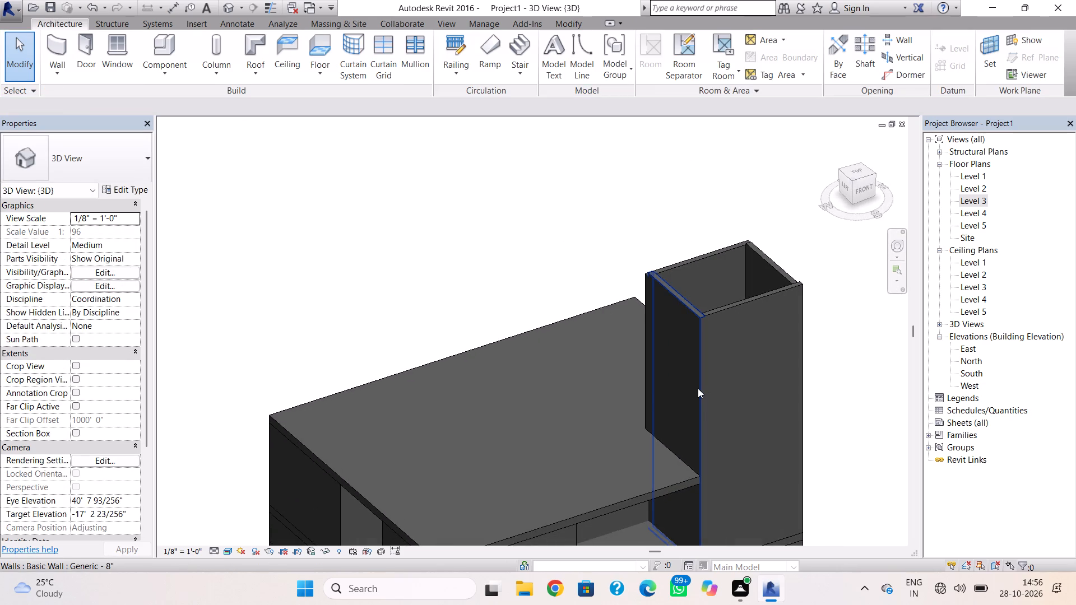
scroll(687, 395, "down", 2)
scroll(659, 452, "down", 2)
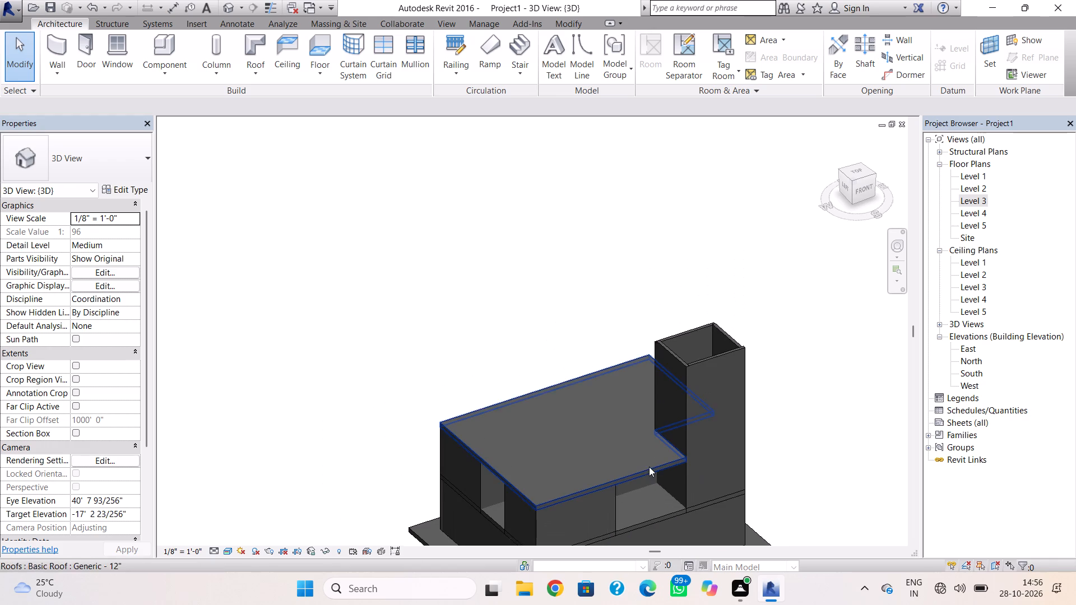
middle_click_drag(649, 467, 666, 424)
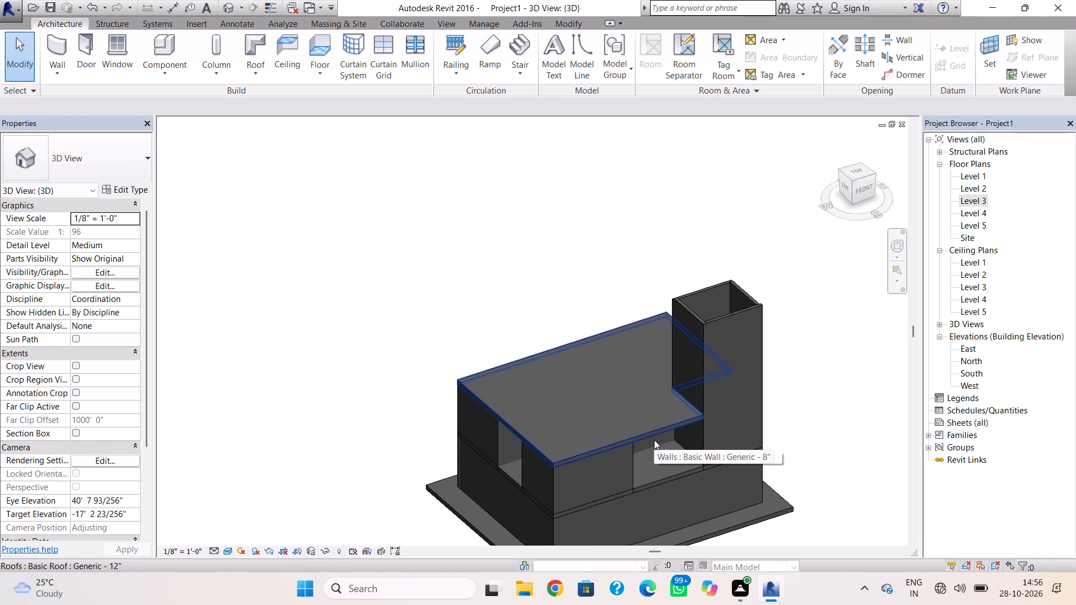
left_click(631, 471)
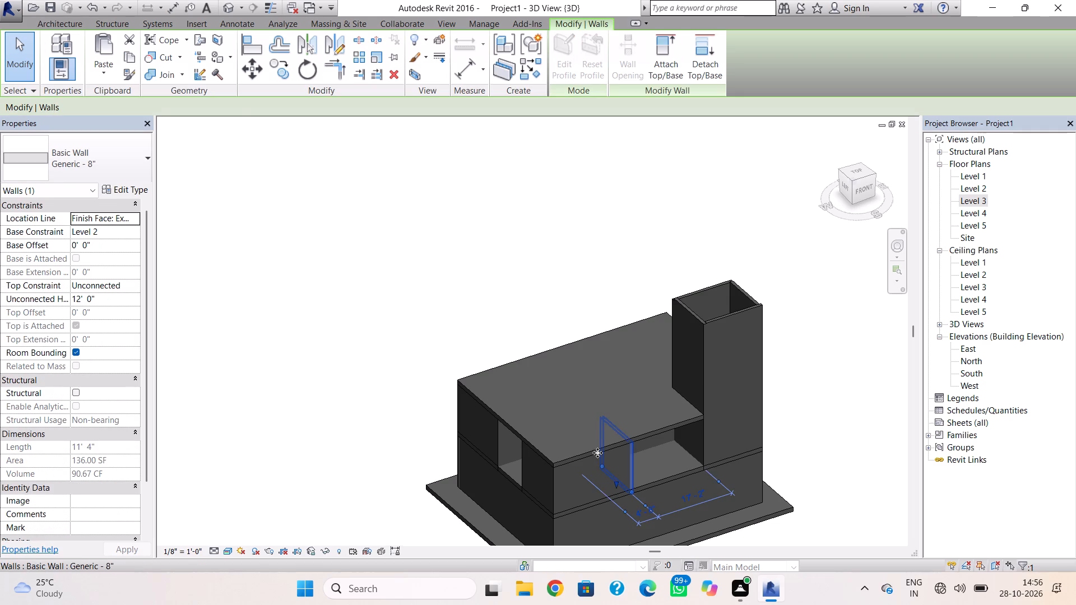
left_click(597, 453)
key("Escape")
left_click(653, 432)
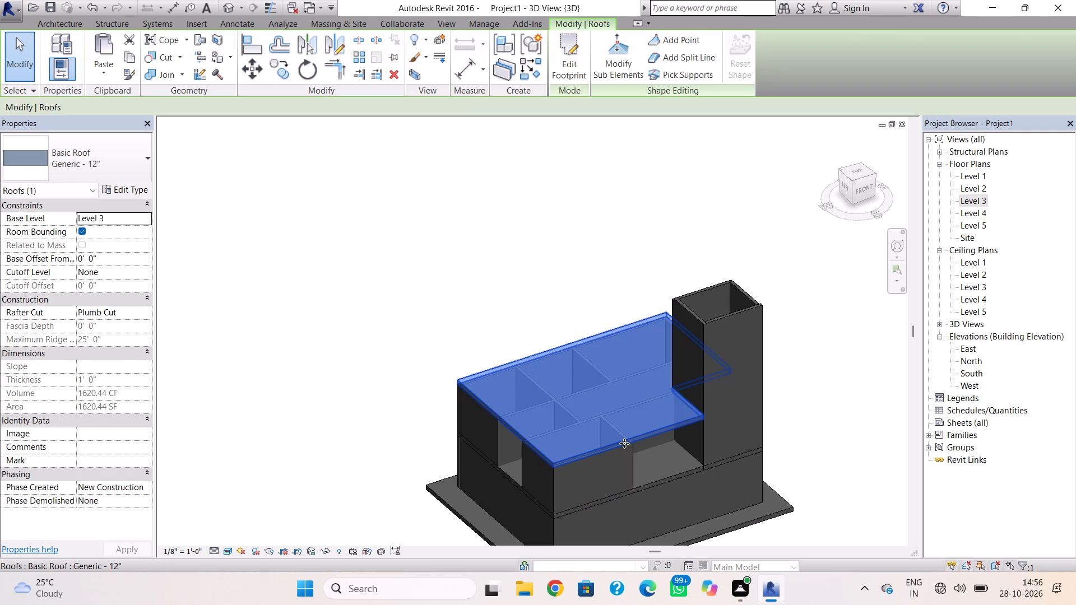
key("Escape")
double_click(588, 452)
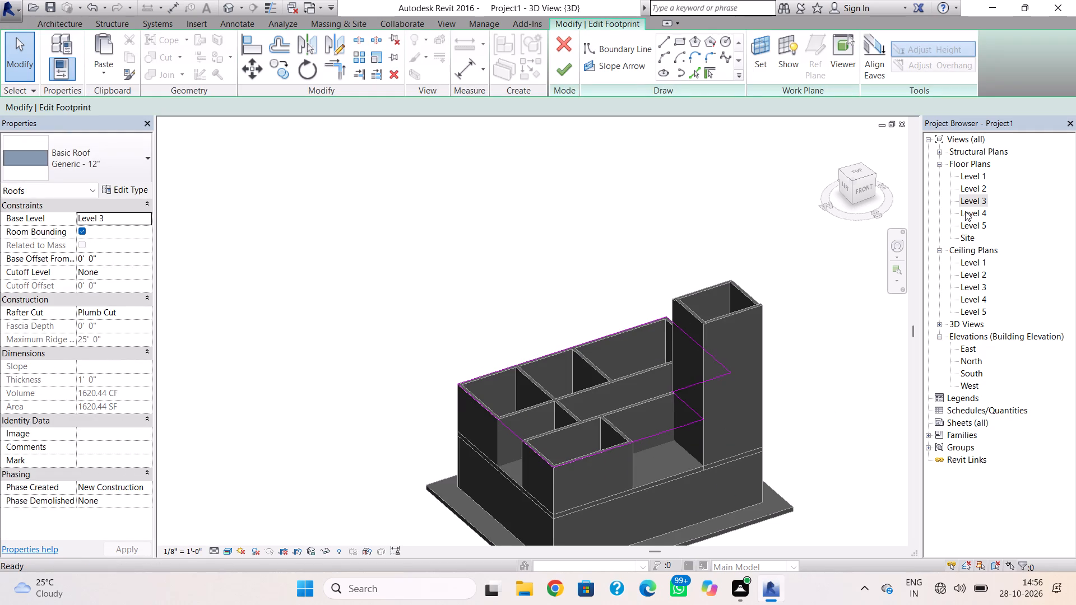
left_click(967, 200)
left_click(967, 200)
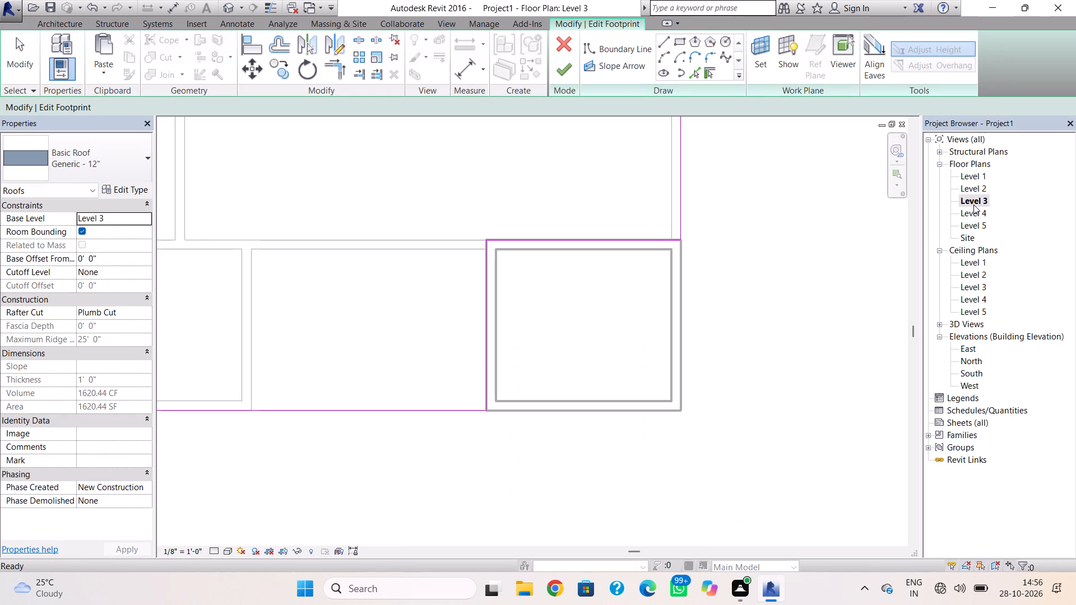
scroll(545, 245, "down", 5)
scroll(466, 271, "down", 2)
middle_click_drag(466, 271, 474, 272)
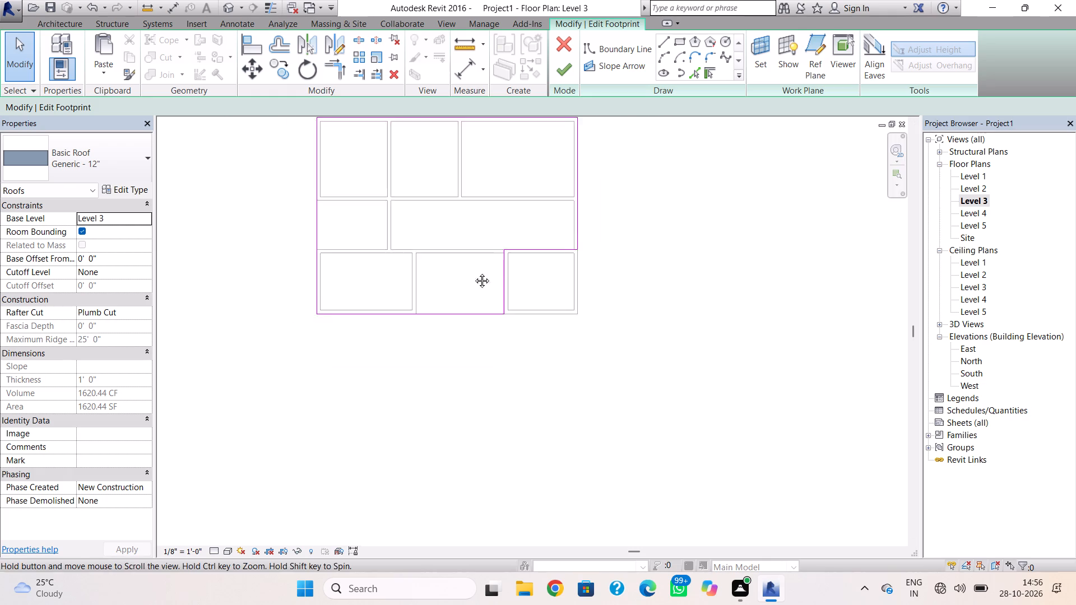
middle_click_drag(474, 272, 626, 285)
scroll(539, 280, "up", 5)
scroll(469, 296, "up", 2)
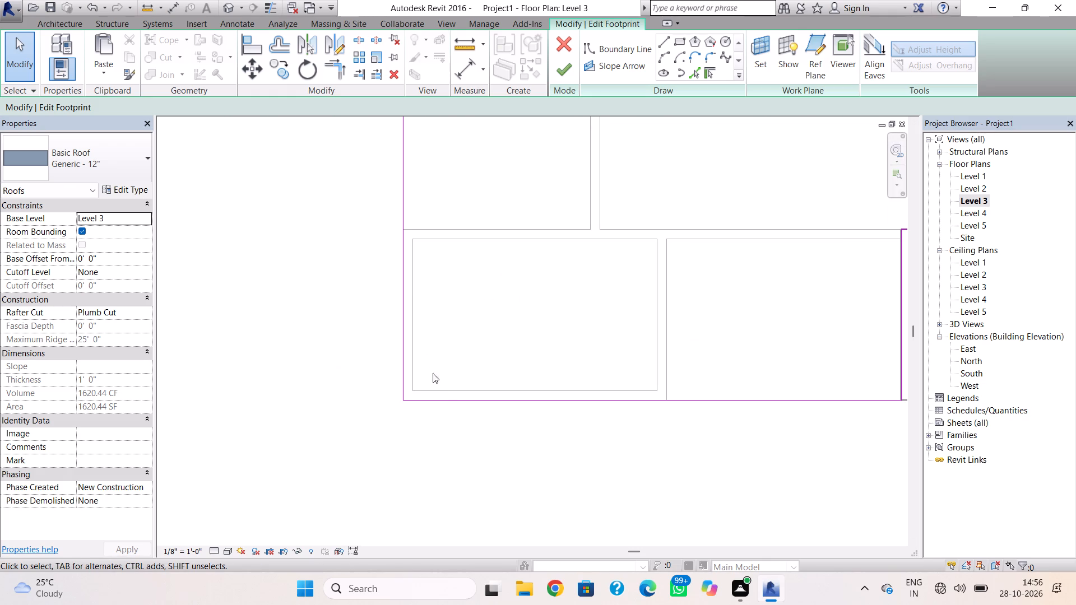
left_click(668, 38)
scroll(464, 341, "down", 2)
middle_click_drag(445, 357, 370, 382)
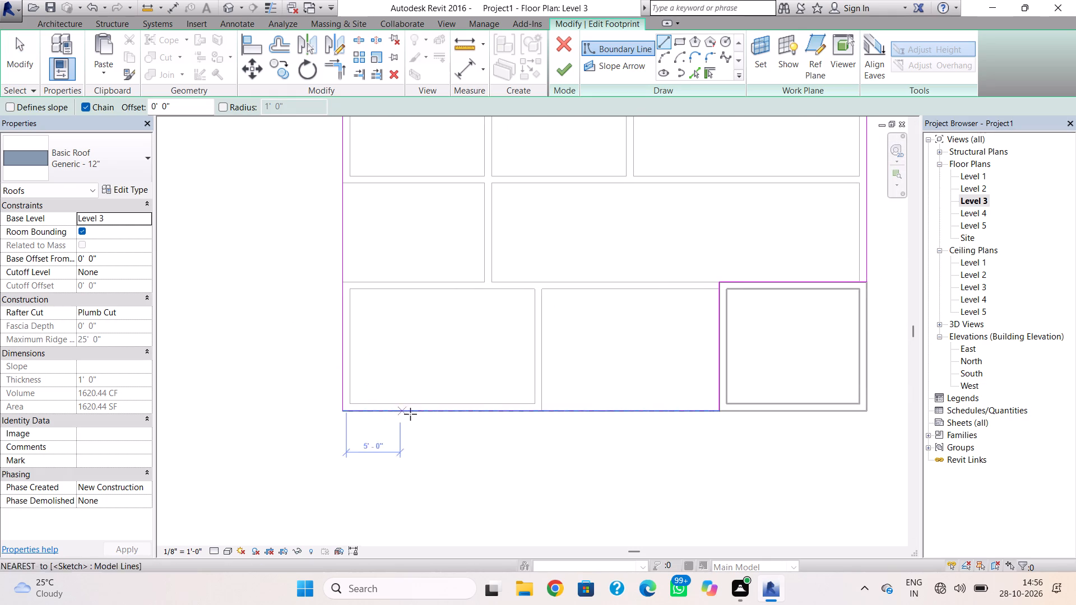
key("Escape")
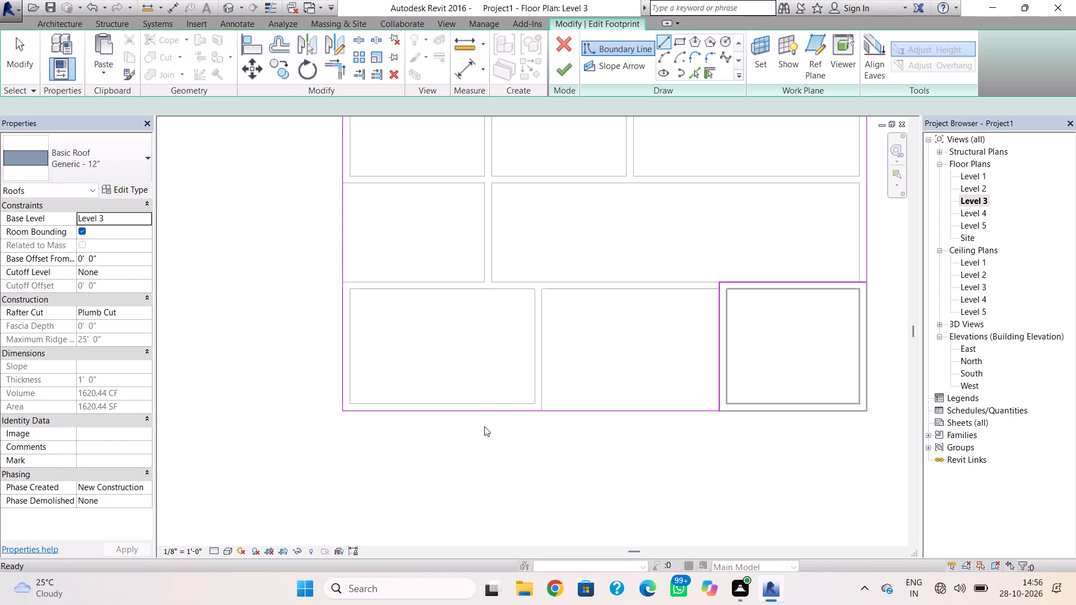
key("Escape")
Shift the roof footprint's south boundary line inward to about the inner face of the south wall.
left_click(504, 412)
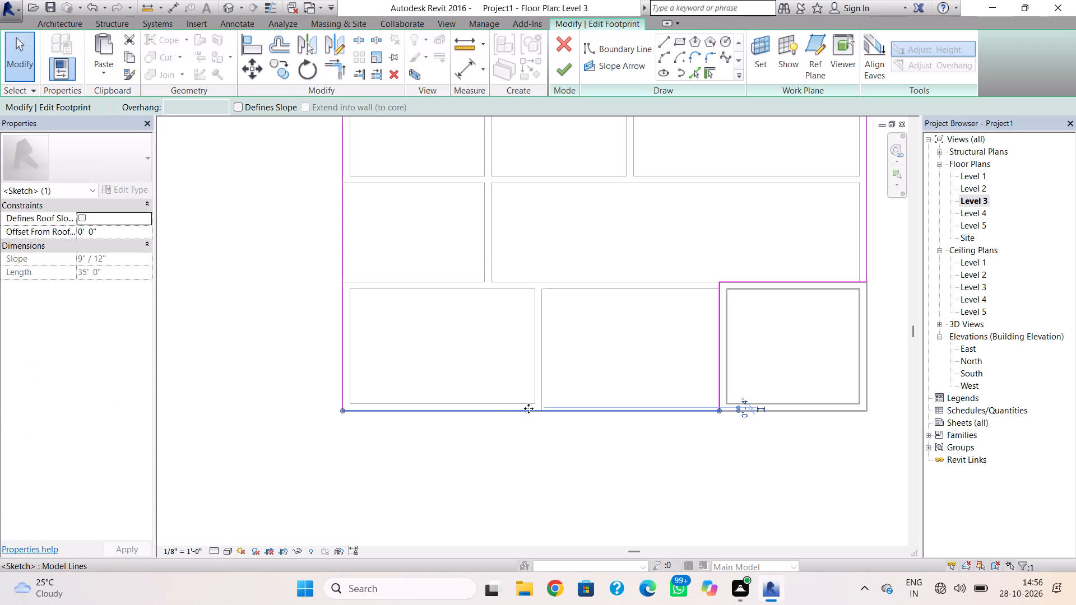
key("Up")
key("Up")
key("Up")
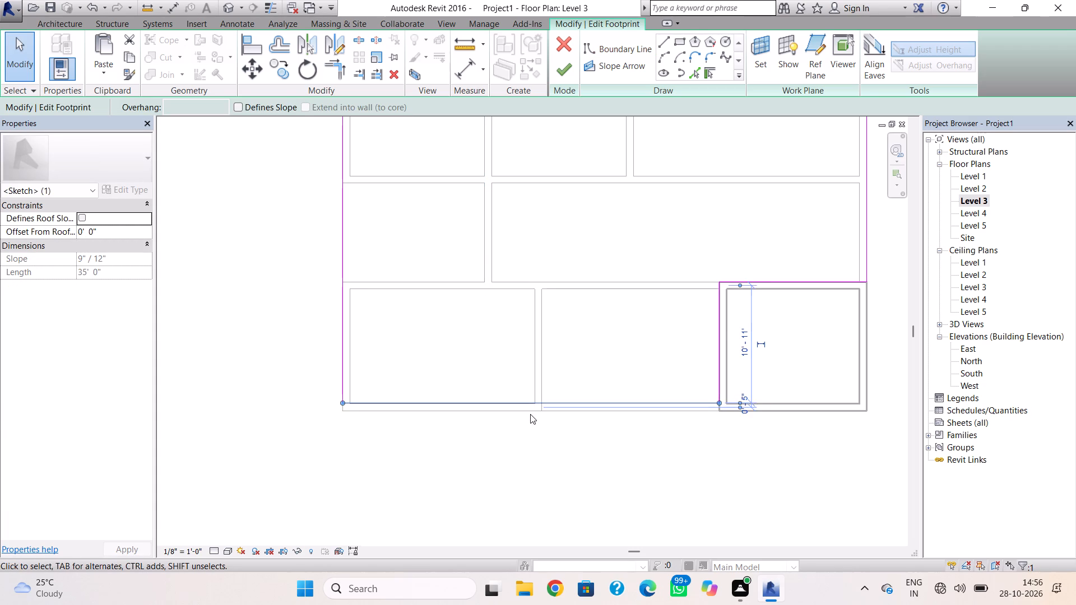
scroll(513, 414, "up", 13)
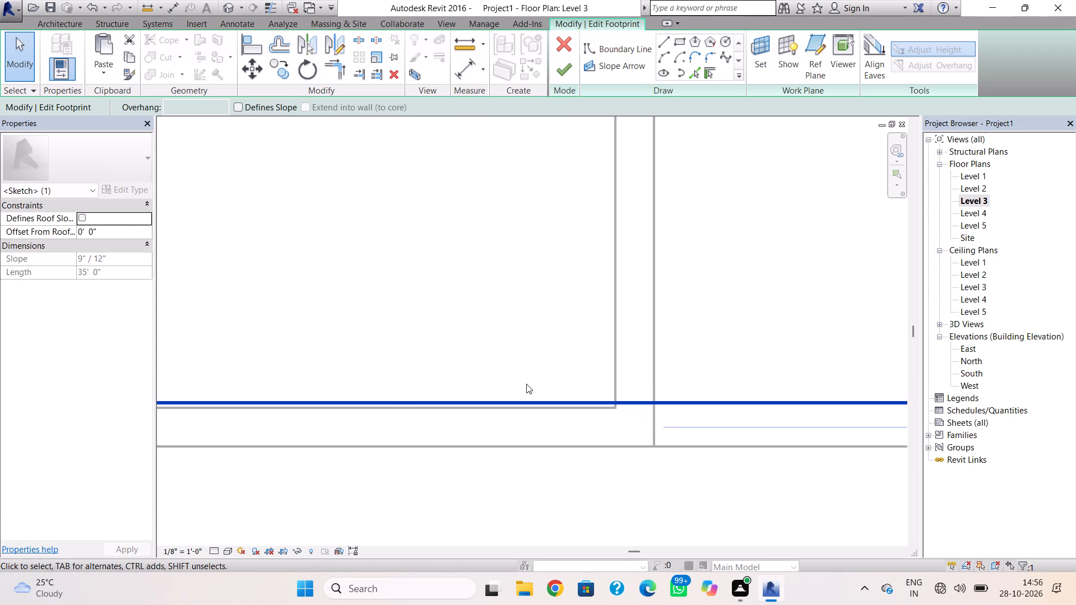
key("Down")
scroll(526, 391, "down", 11)
middle_click_drag(507, 403, 518, 407)
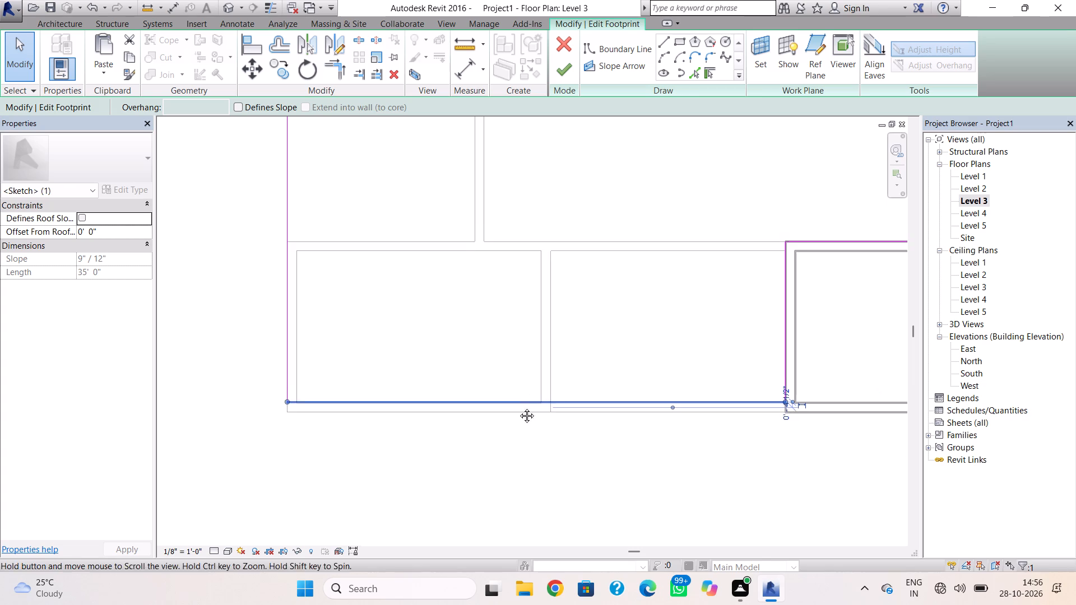
middle_click_drag(518, 407, 525, 409)
key("Escape")
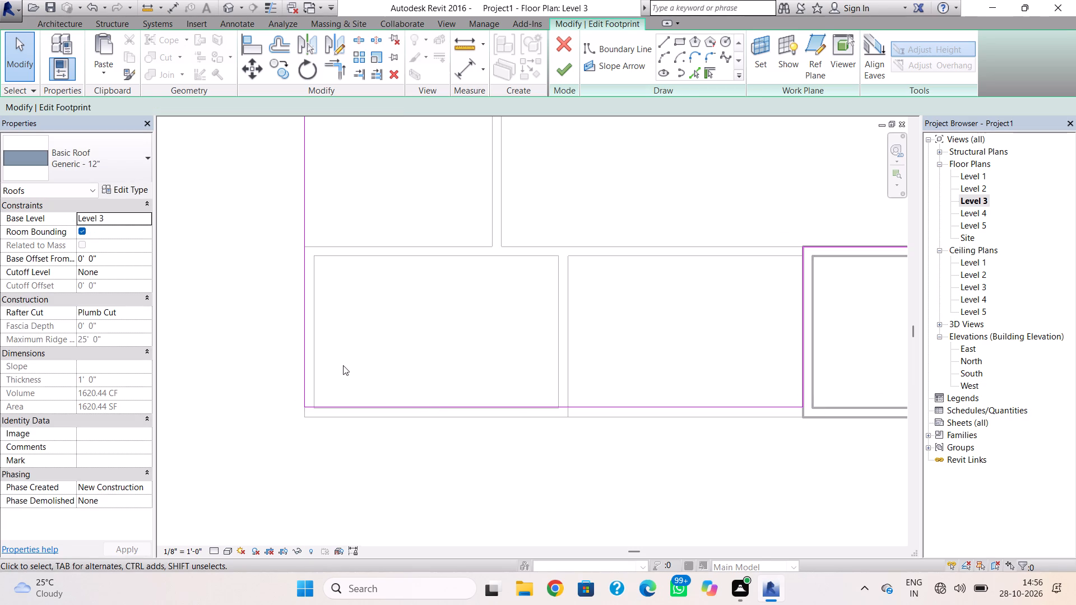
Shift the west boundary line inward to about the west wall's inner face and finish the roof footprint.
left_click(301, 351)
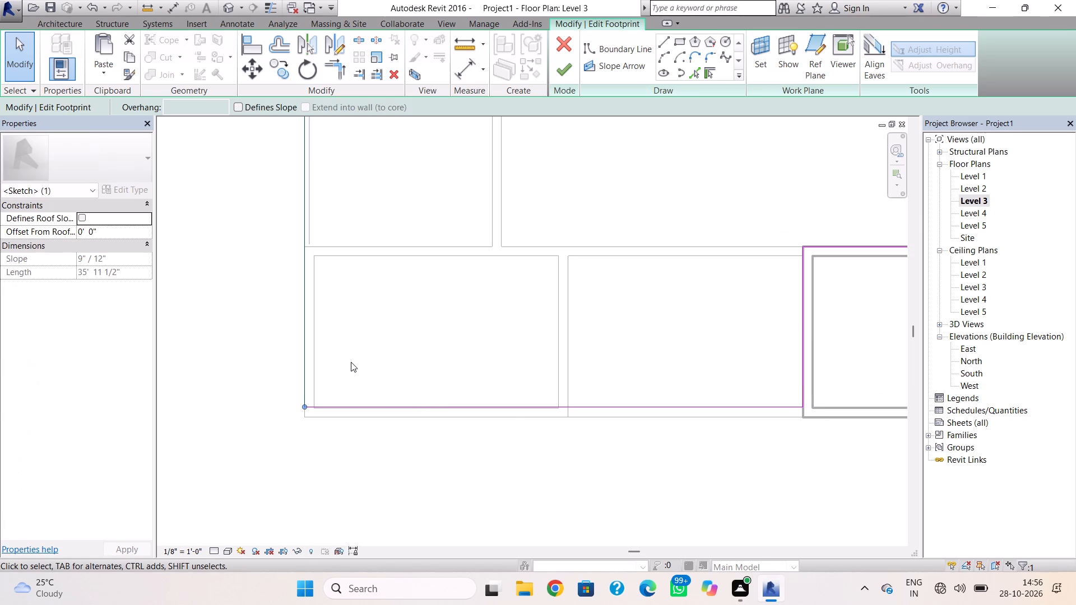
key("Right")
key("Right")
key("Right")
scroll(327, 381, "up", 4)
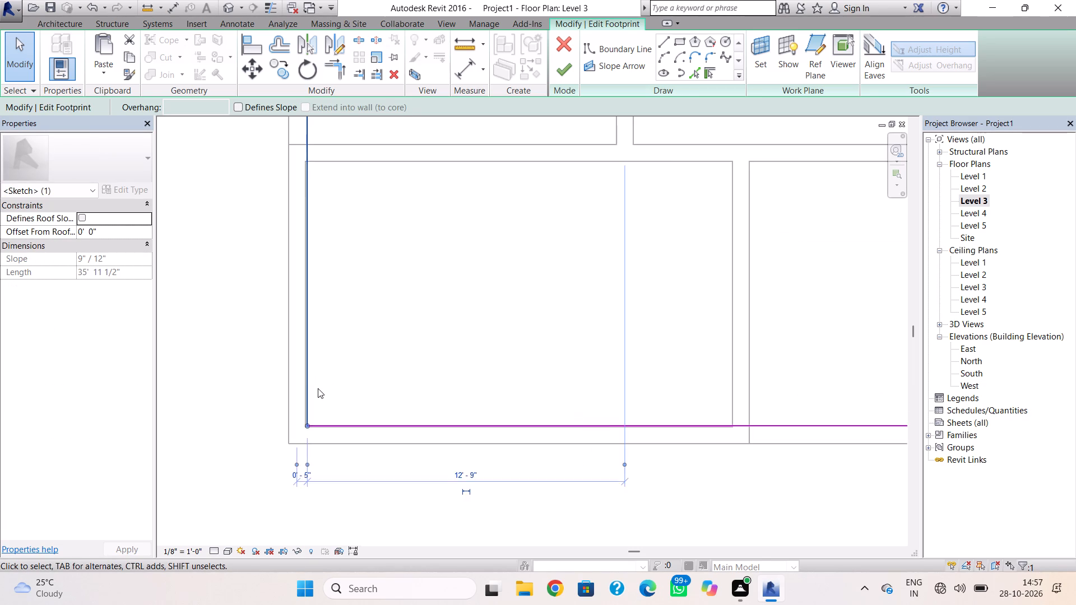
scroll(318, 388, "up", 3)
key("Left")
left_click(397, 352)
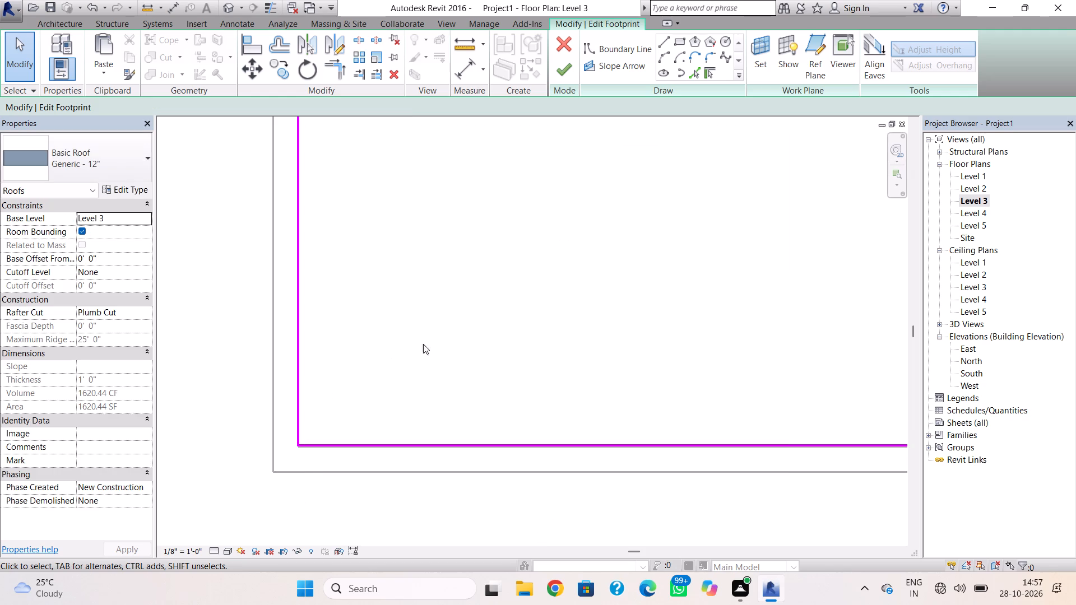
left_click(560, 72)
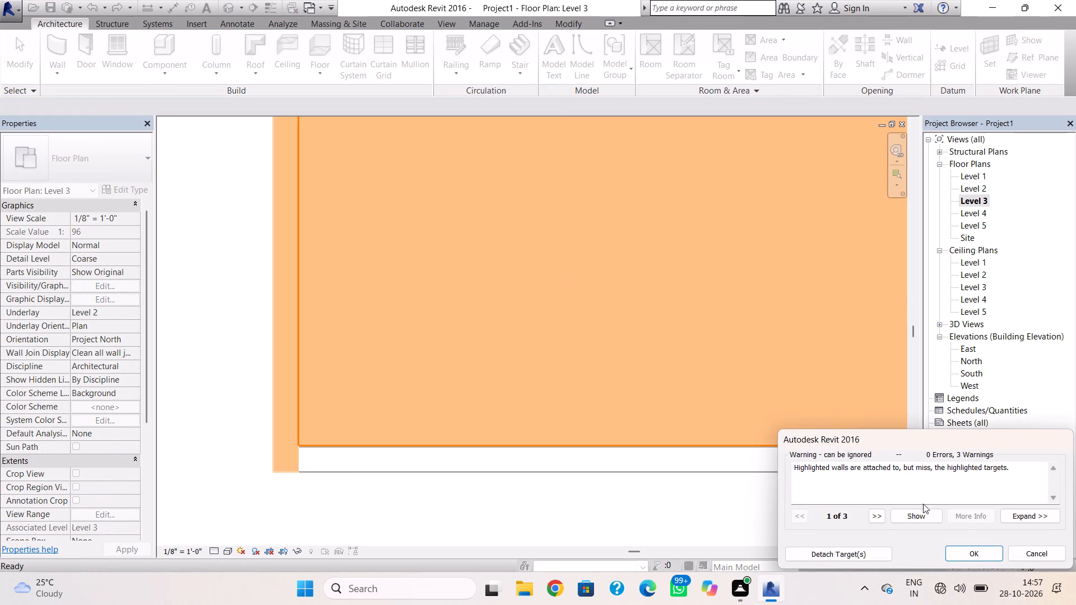
left_click(964, 551)
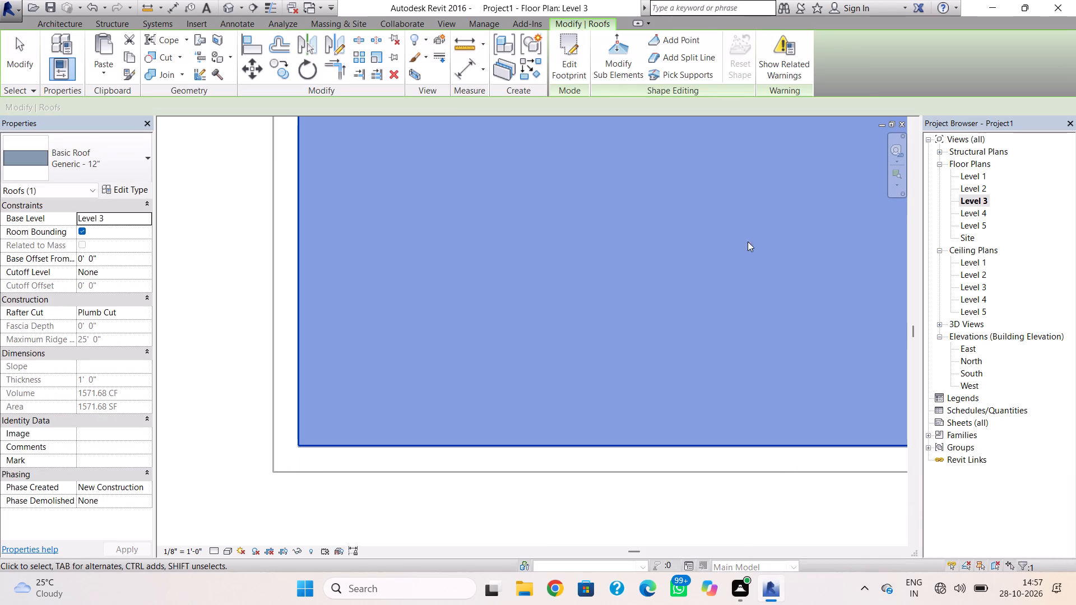
In the 3D view, raise the base of the southwest room's south wall to 1'-0" above Level 2.
left_click(596, 21)
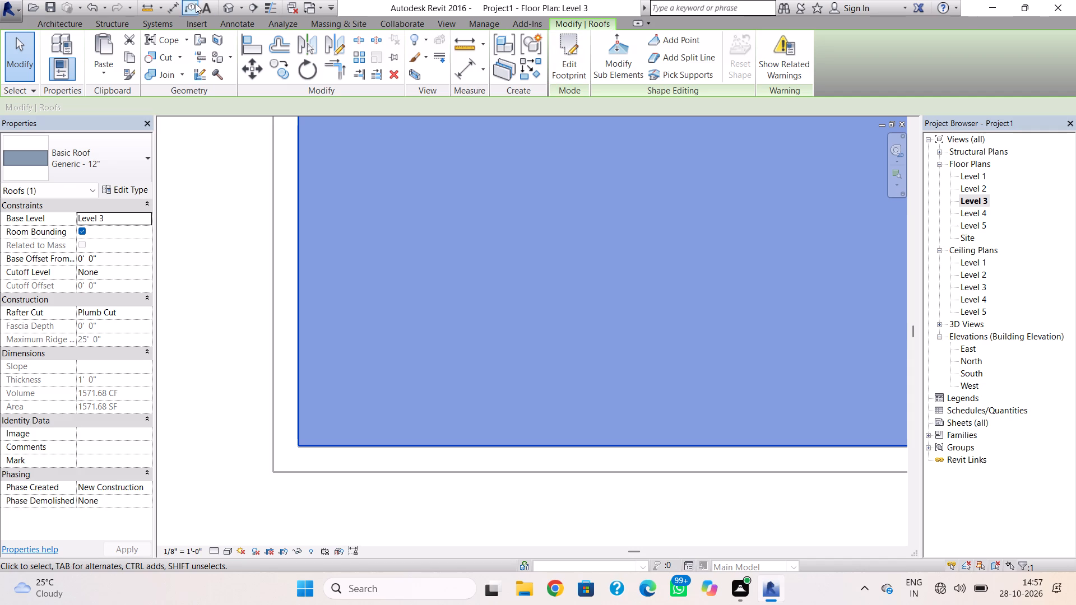
left_click(234, 10)
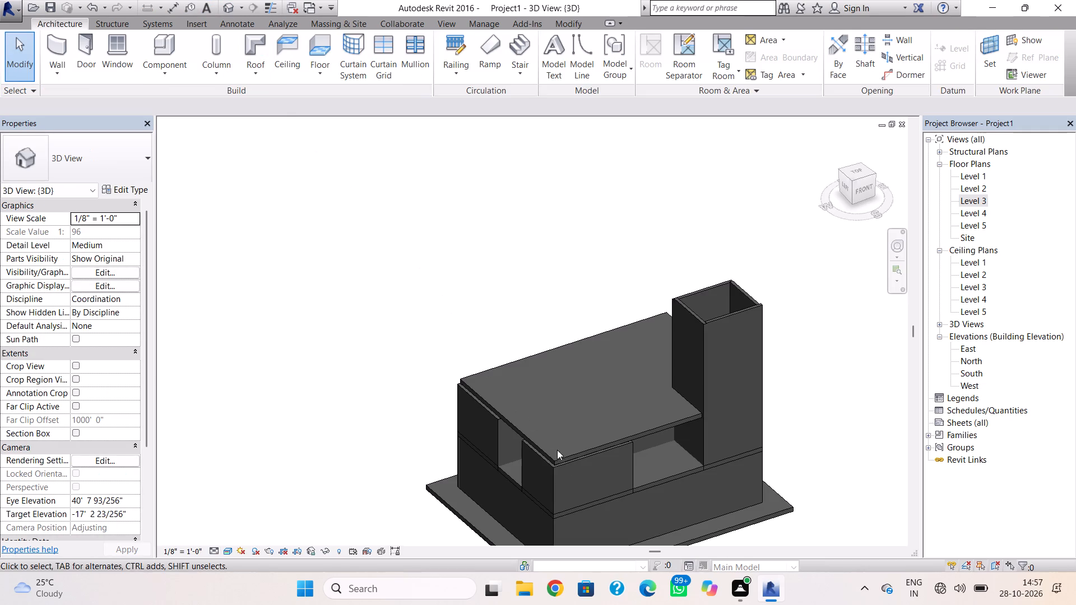
left_click(574, 468)
scroll(581, 466, "up", 6)
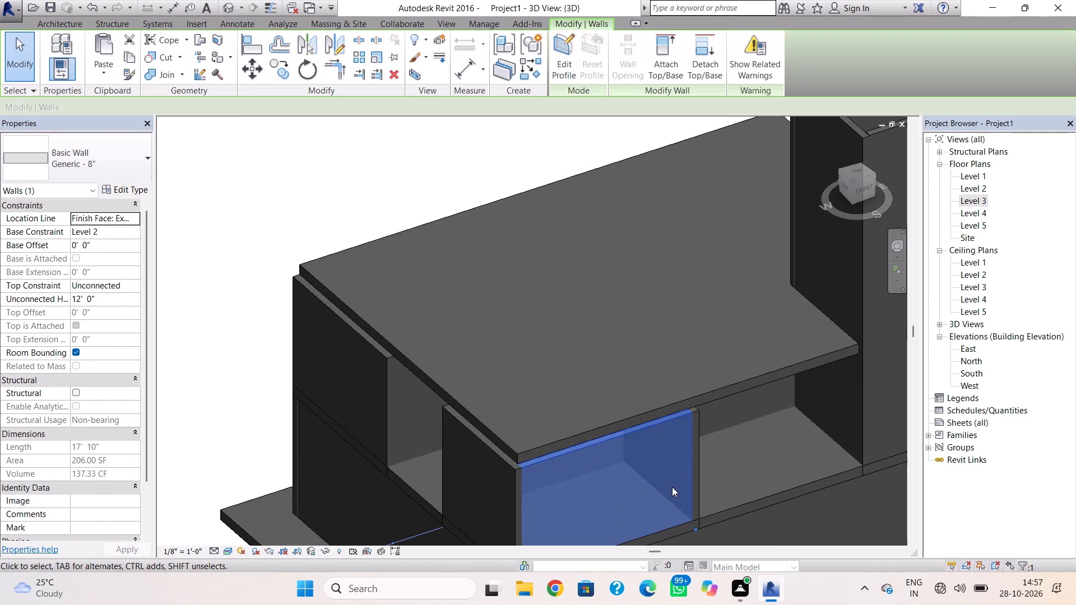
left_click(865, 188)
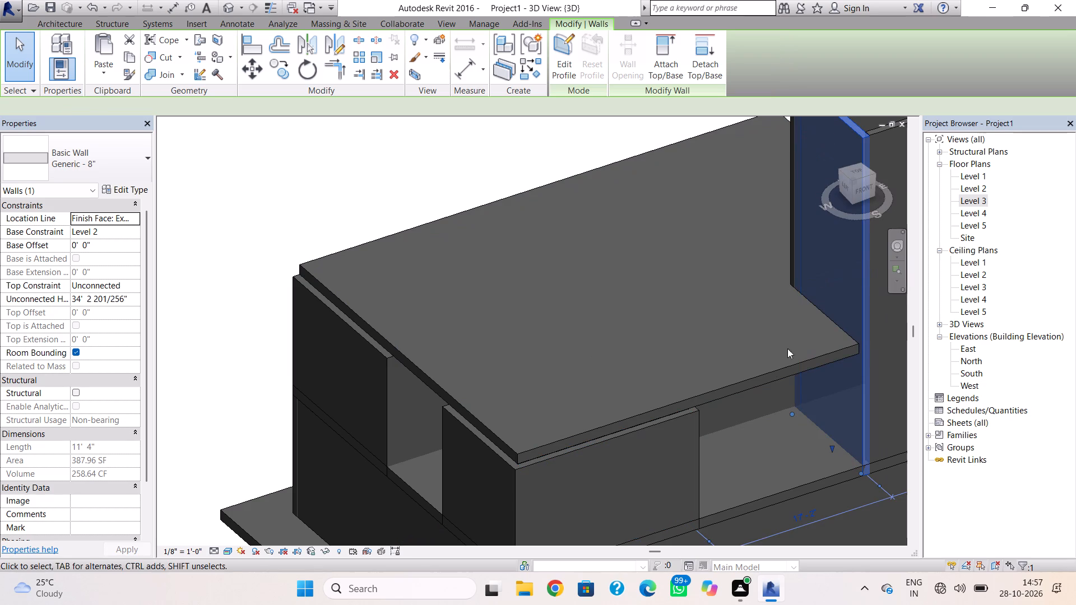
scroll(672, 399, "up", 1)
key("Escape")
right_click_drag(663, 444, 593, 371)
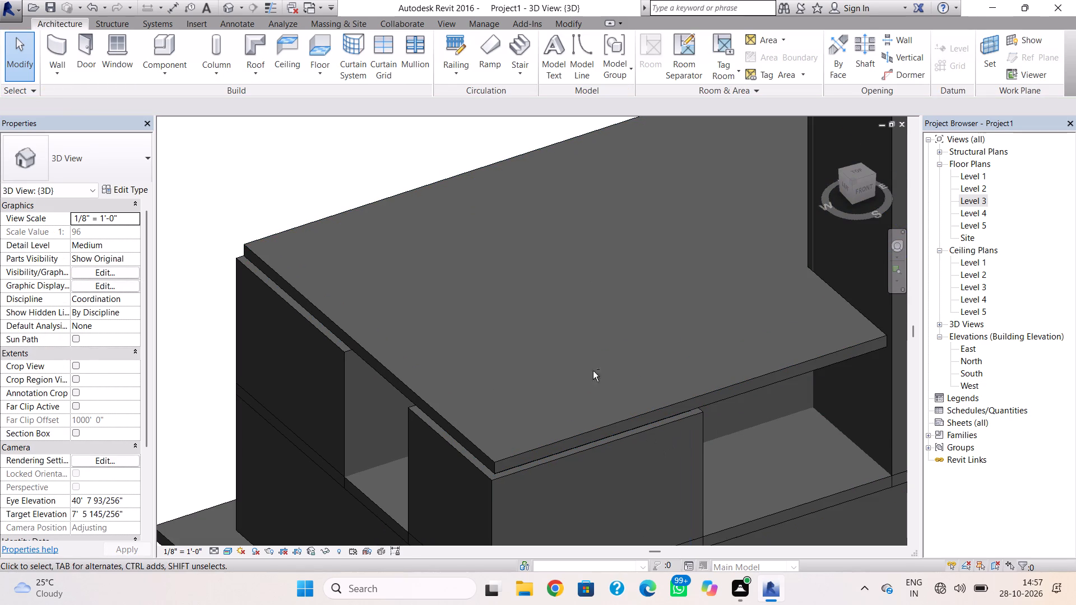
right_click_drag(593, 371, 588, 363)
right_click_drag(746, 388, 679, 295, "shift")
scroll(680, 327, "down", 3)
middle_click_drag(676, 311, 660, 223)
scroll(661, 222, "up", 1)
right_click_drag(703, 322, 694, 279, "shift")
left_click(683, 364)
scroll(695, 420, "up", 4)
scroll(661, 460, "up", 4)
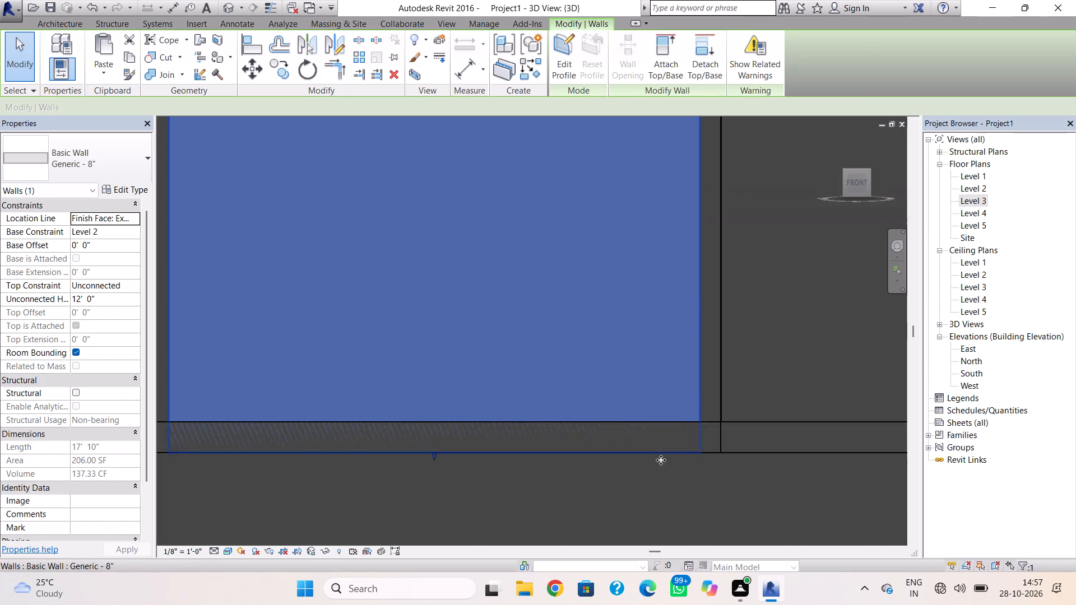
scroll(707, 385, "down", 4)
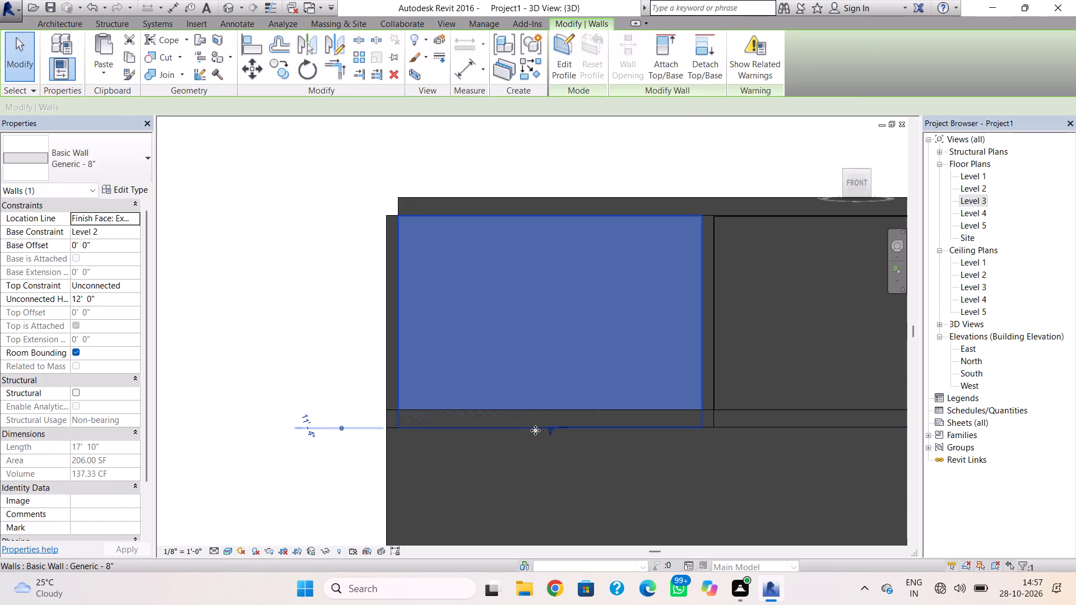
left_click_drag(552, 432, 554, 412)
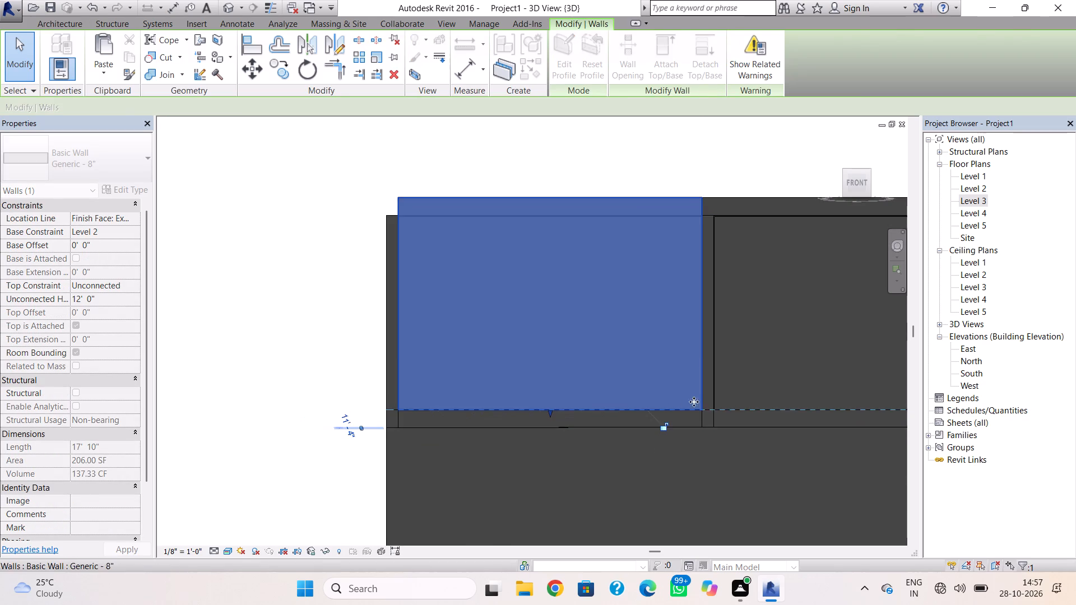
left_click(736, 396)
left_click(699, 198)
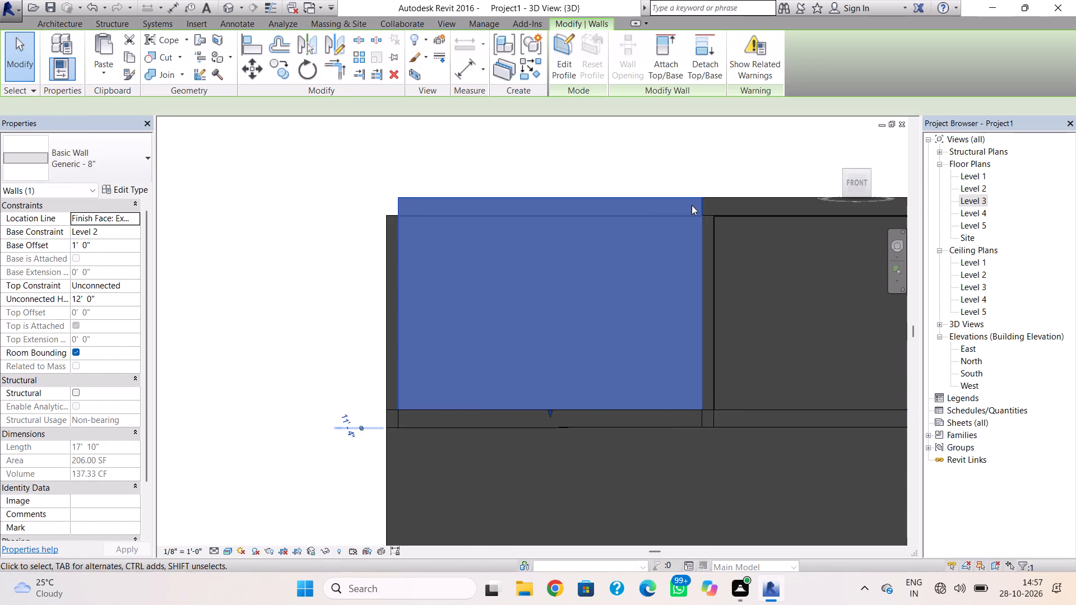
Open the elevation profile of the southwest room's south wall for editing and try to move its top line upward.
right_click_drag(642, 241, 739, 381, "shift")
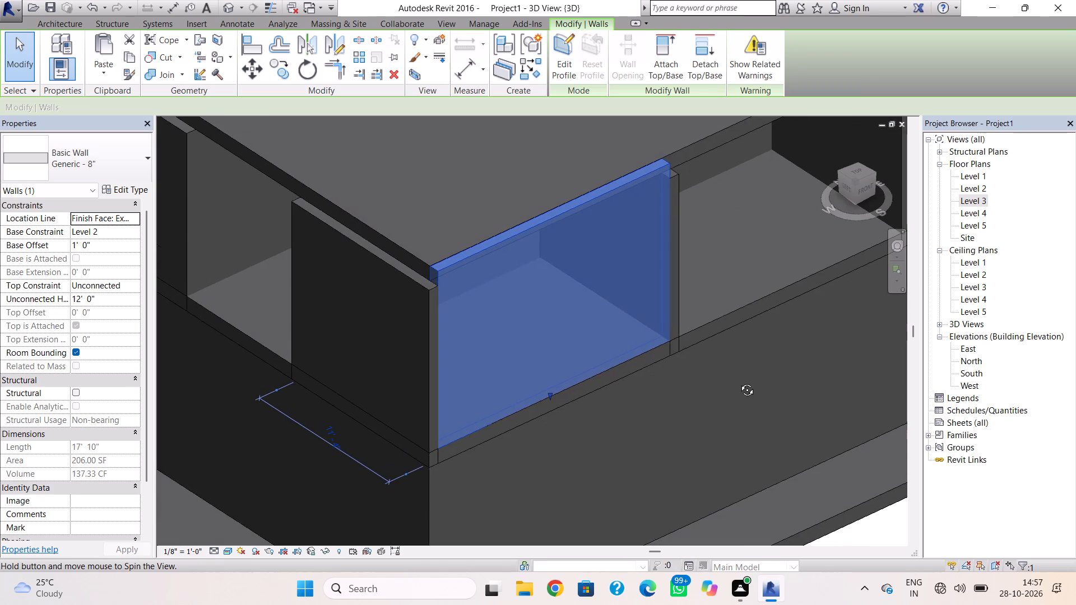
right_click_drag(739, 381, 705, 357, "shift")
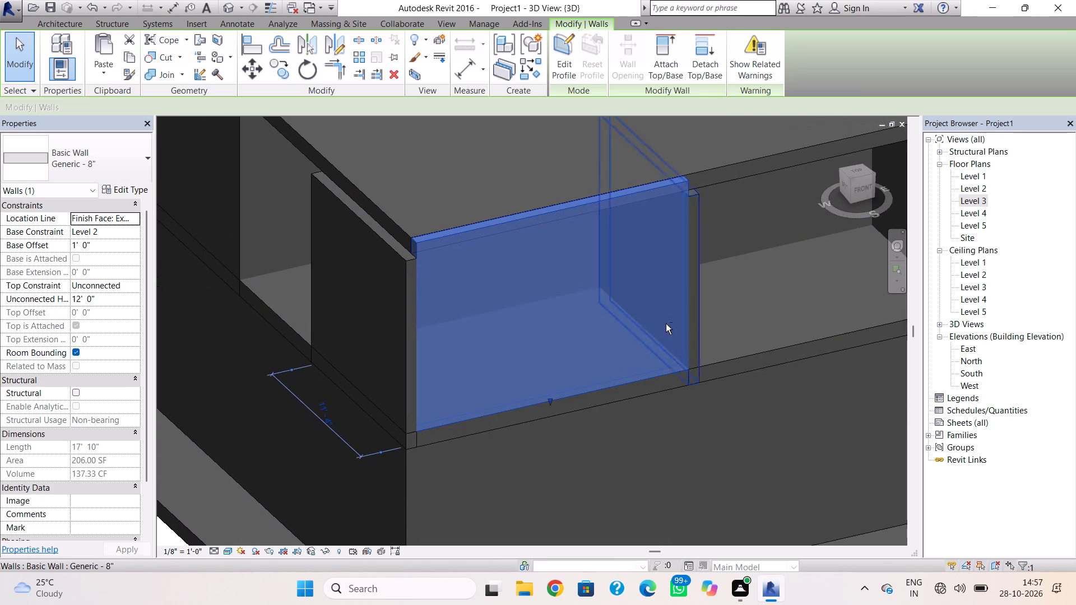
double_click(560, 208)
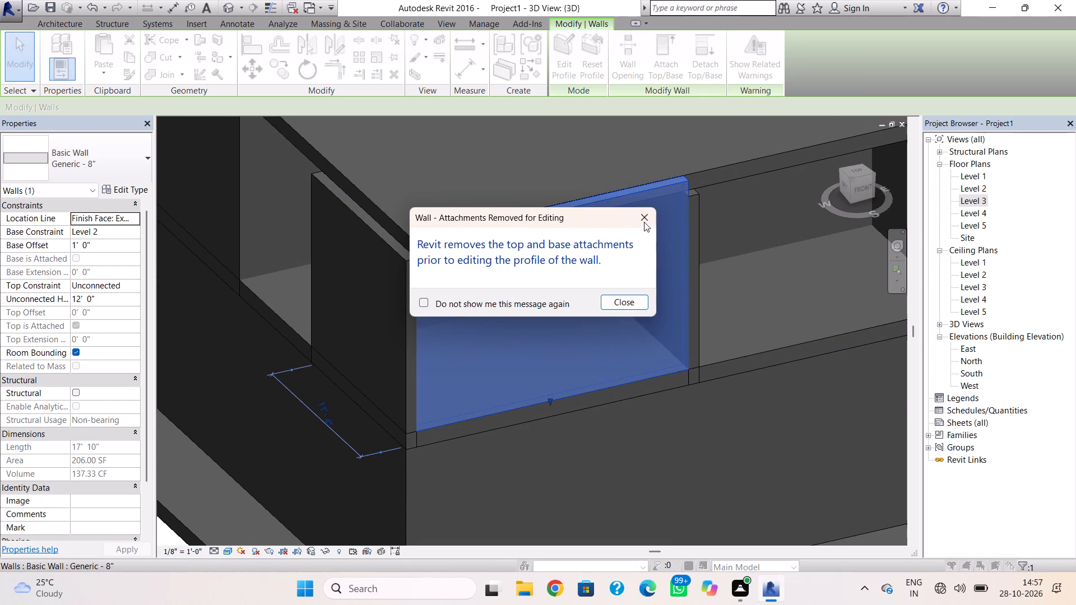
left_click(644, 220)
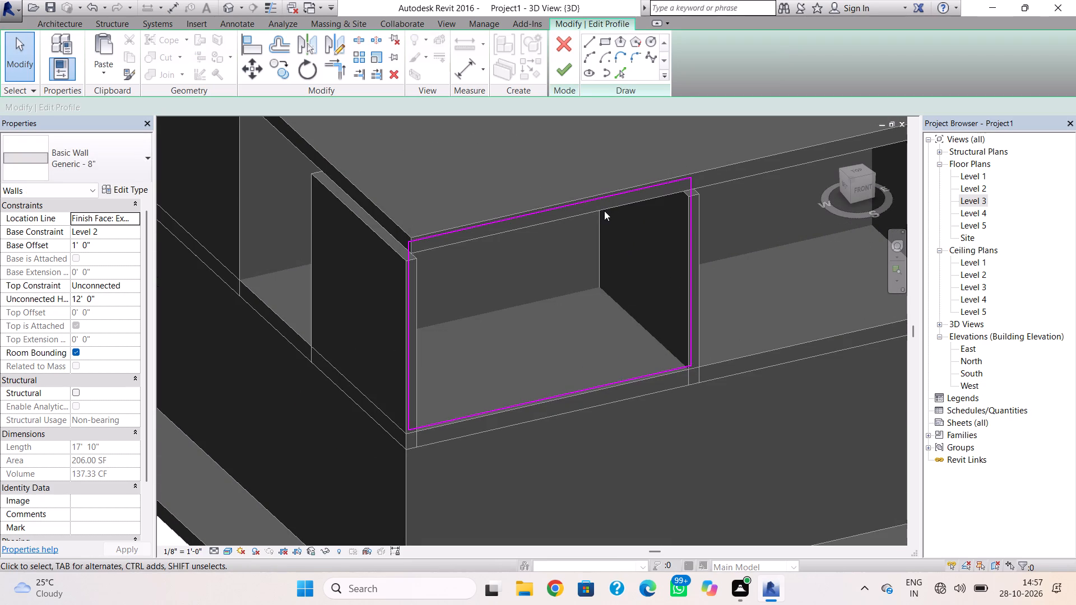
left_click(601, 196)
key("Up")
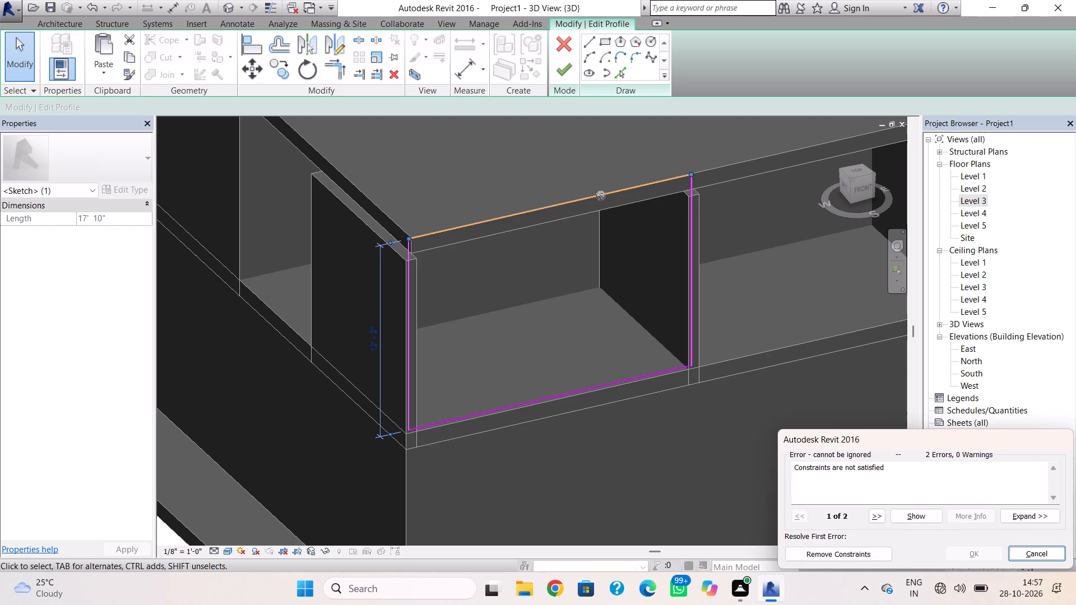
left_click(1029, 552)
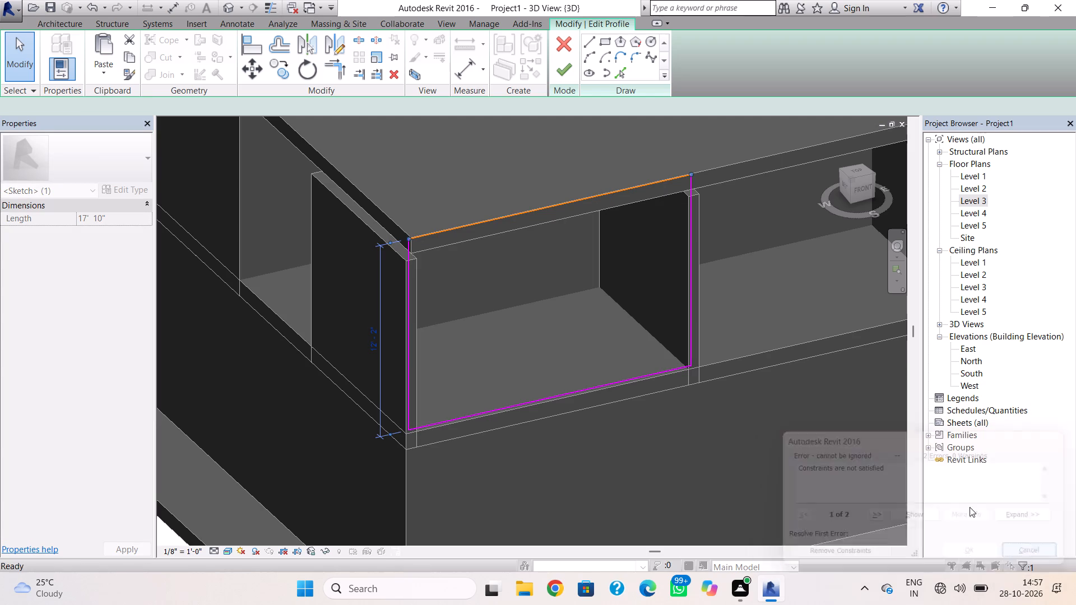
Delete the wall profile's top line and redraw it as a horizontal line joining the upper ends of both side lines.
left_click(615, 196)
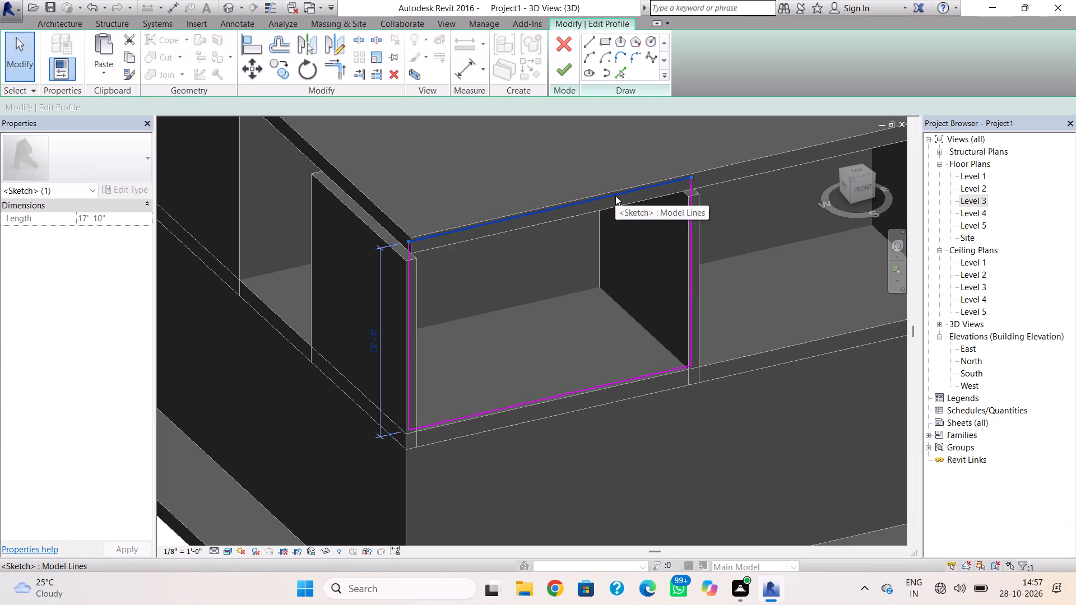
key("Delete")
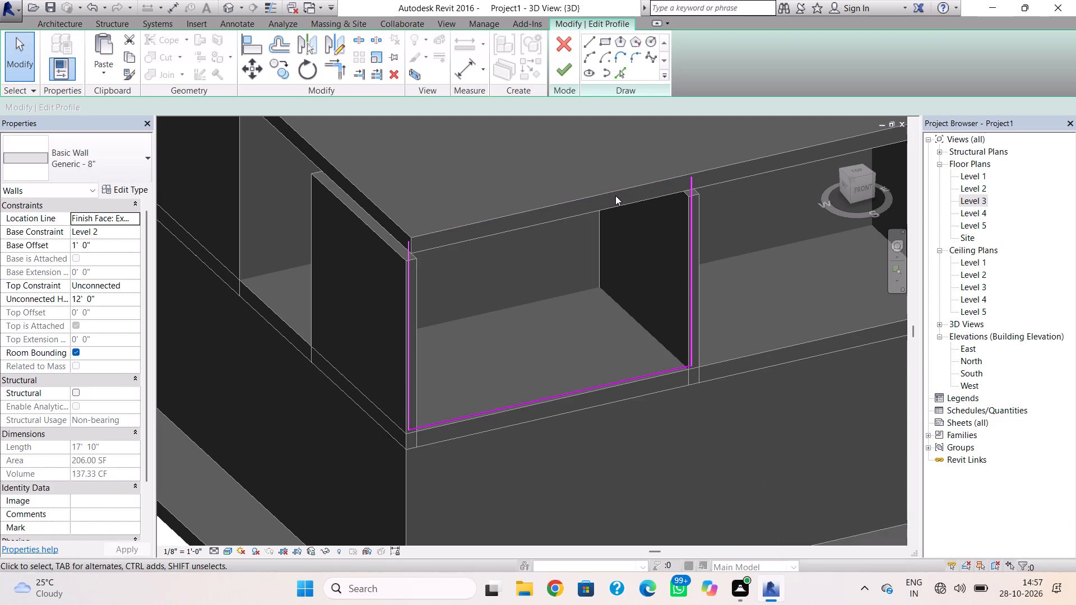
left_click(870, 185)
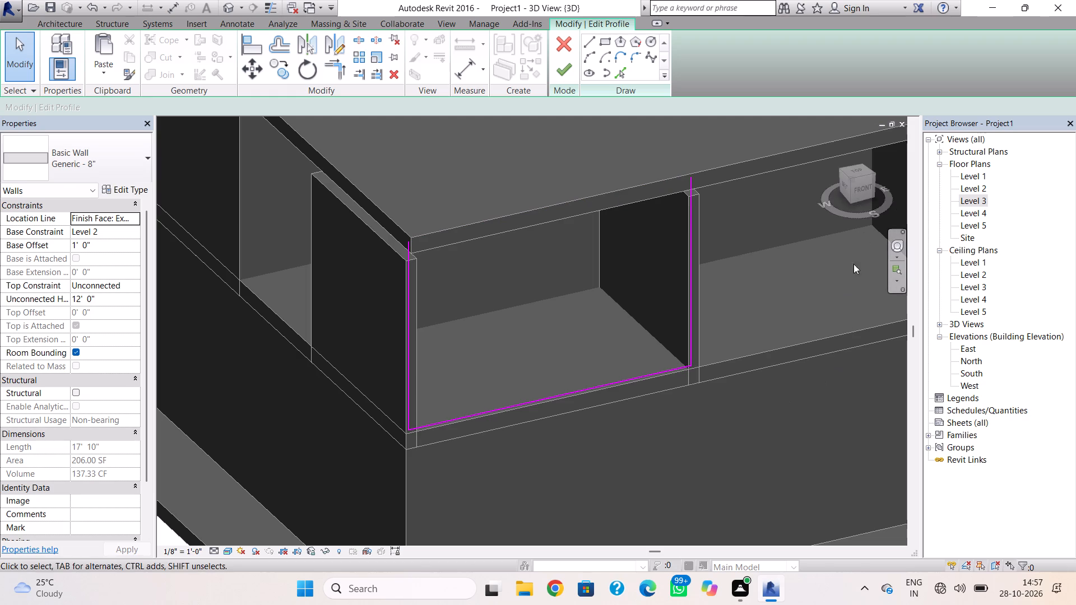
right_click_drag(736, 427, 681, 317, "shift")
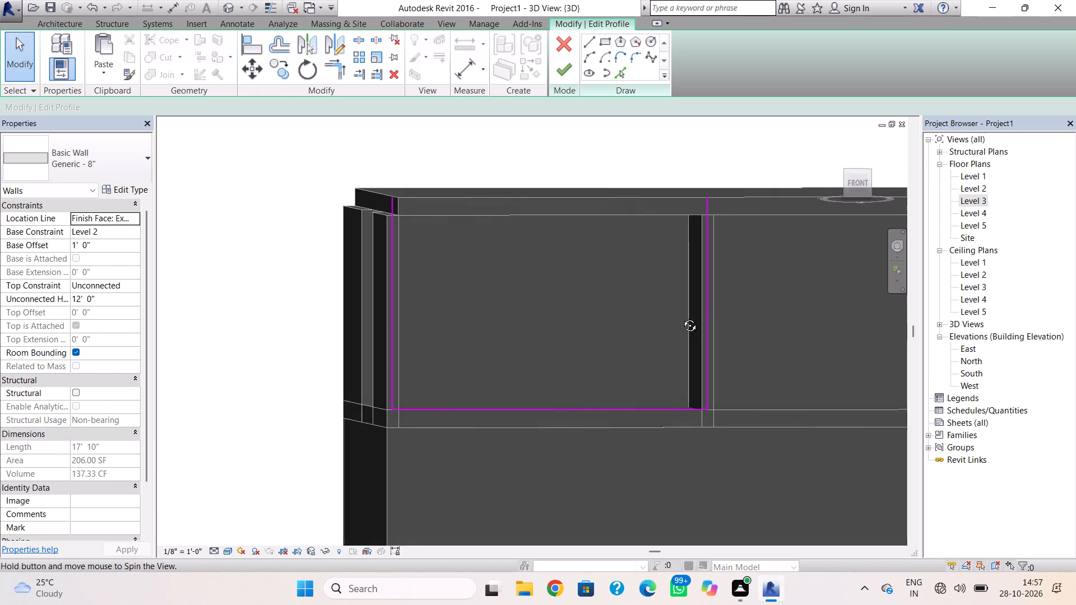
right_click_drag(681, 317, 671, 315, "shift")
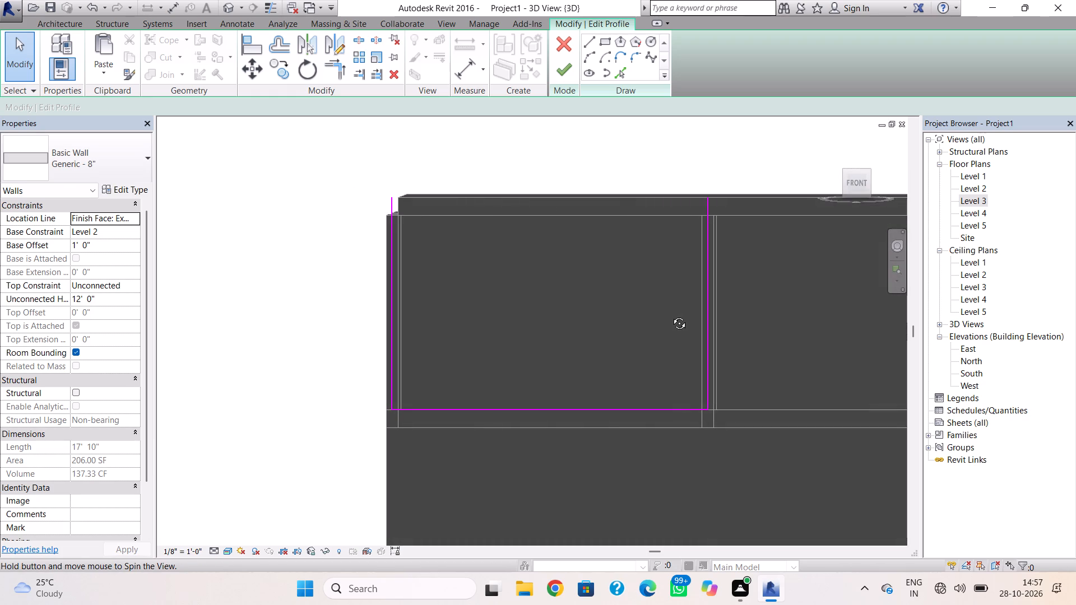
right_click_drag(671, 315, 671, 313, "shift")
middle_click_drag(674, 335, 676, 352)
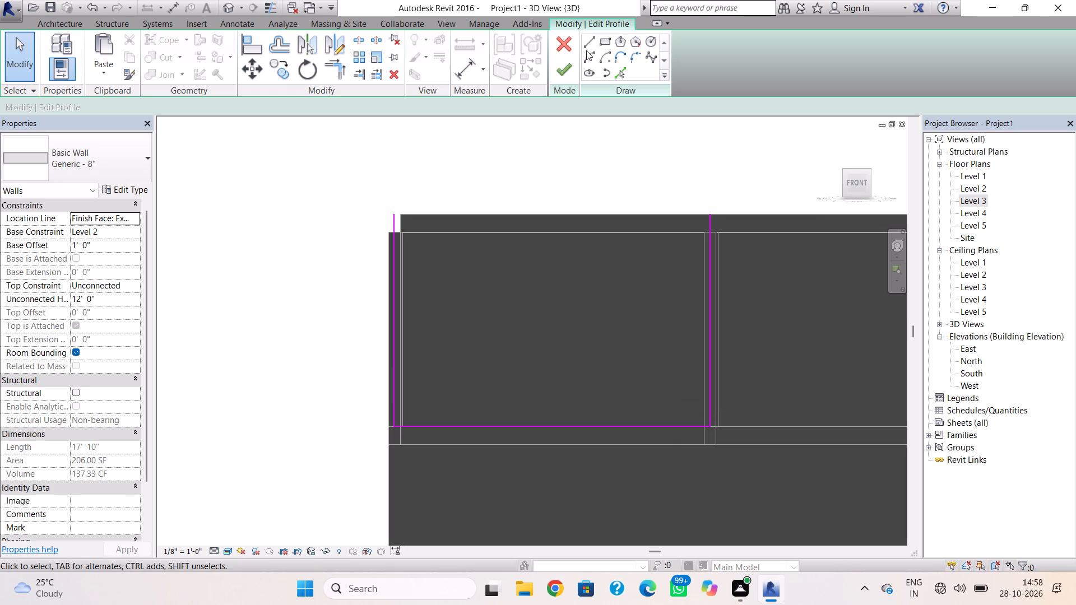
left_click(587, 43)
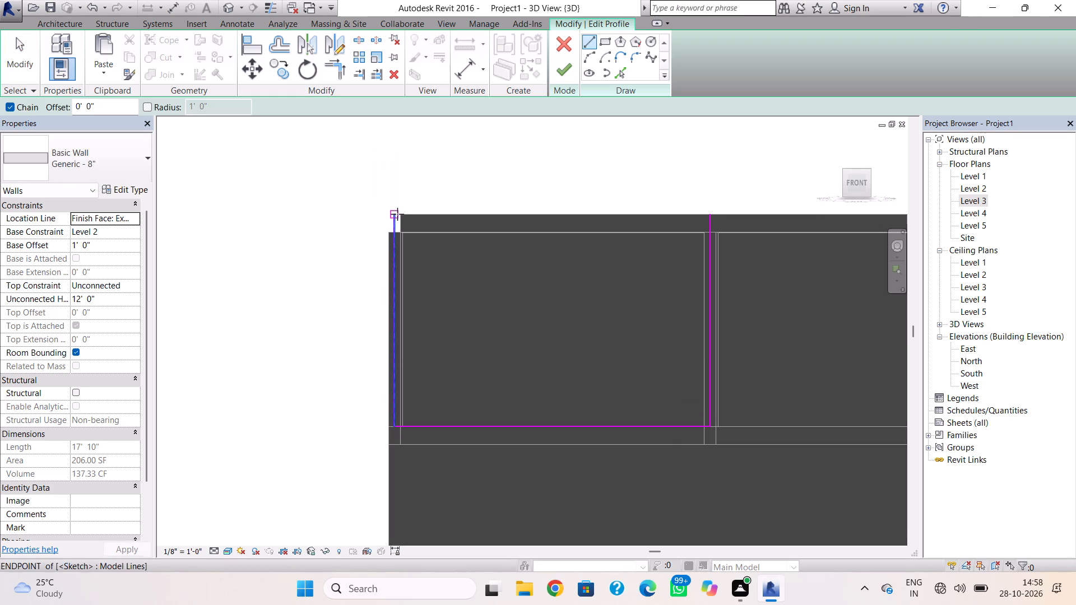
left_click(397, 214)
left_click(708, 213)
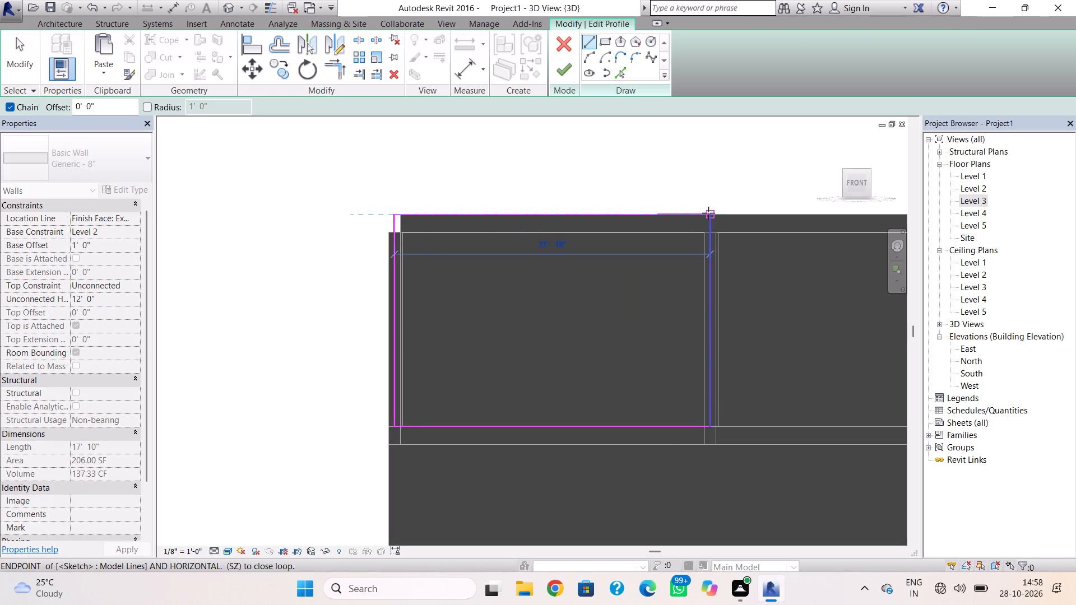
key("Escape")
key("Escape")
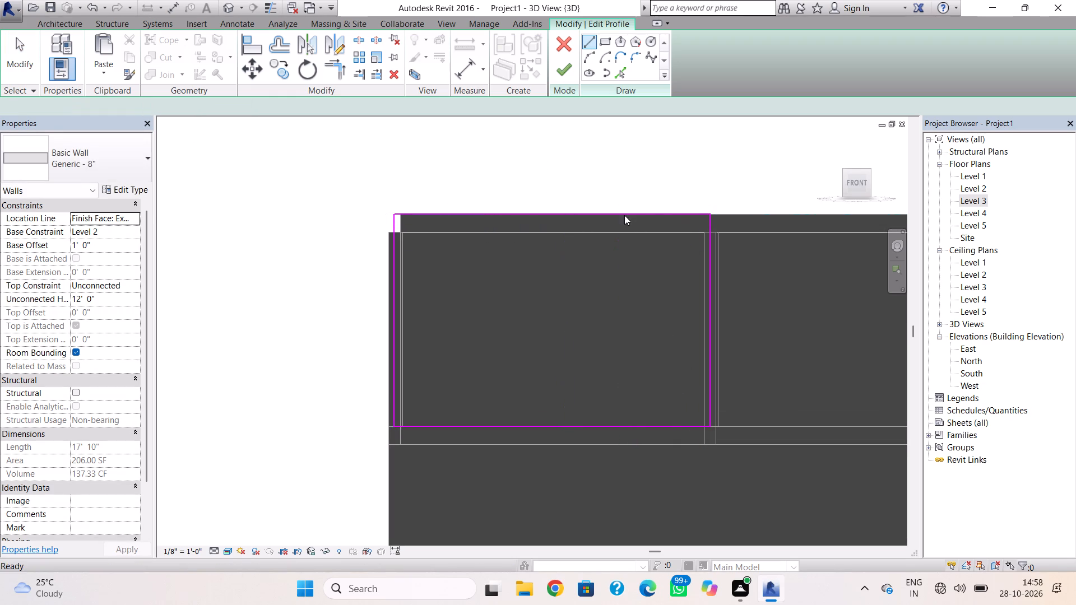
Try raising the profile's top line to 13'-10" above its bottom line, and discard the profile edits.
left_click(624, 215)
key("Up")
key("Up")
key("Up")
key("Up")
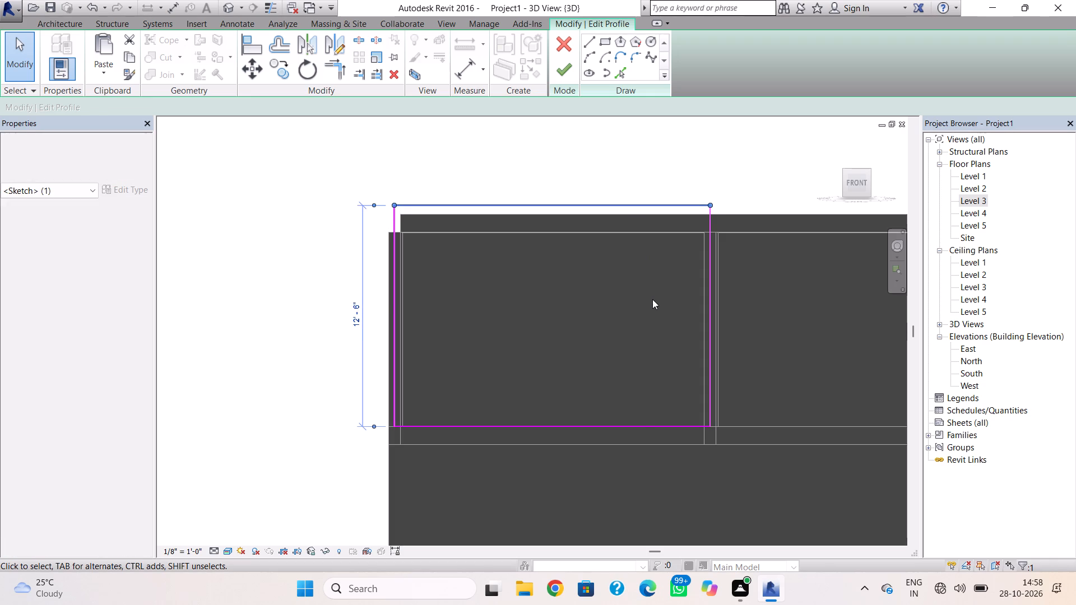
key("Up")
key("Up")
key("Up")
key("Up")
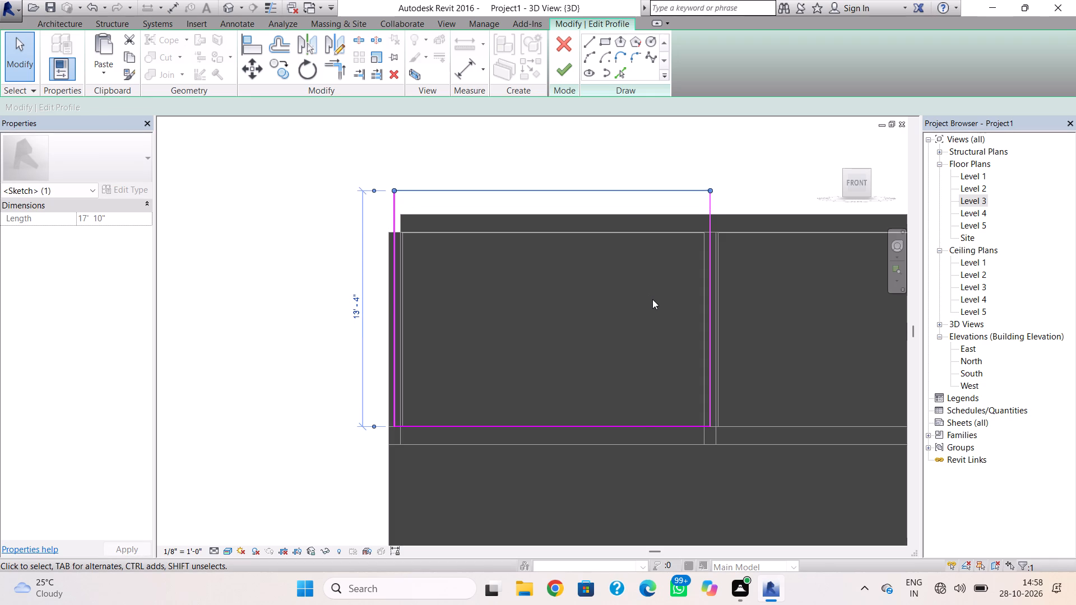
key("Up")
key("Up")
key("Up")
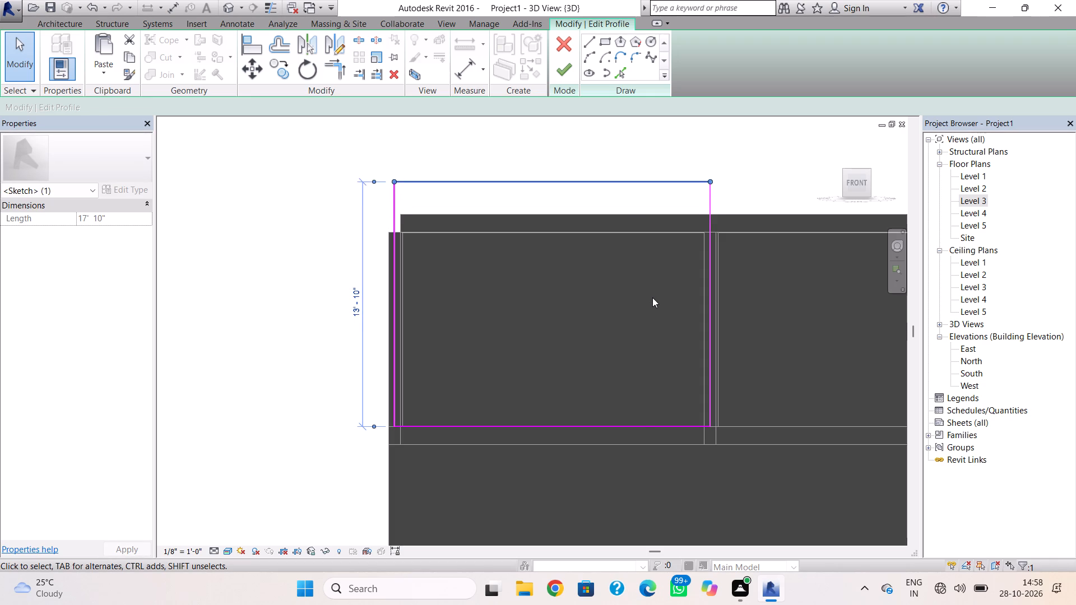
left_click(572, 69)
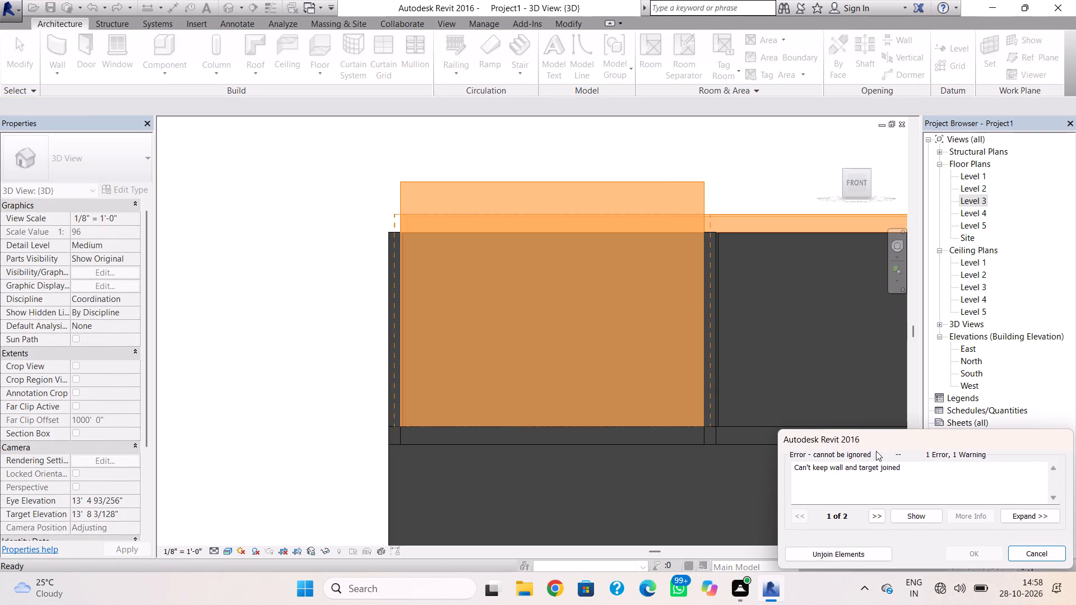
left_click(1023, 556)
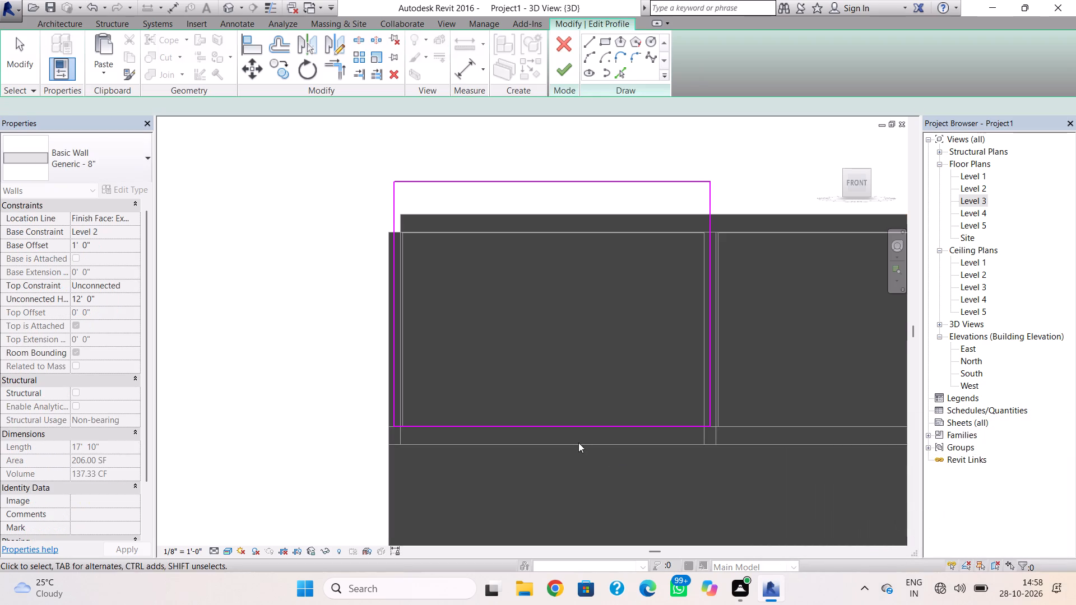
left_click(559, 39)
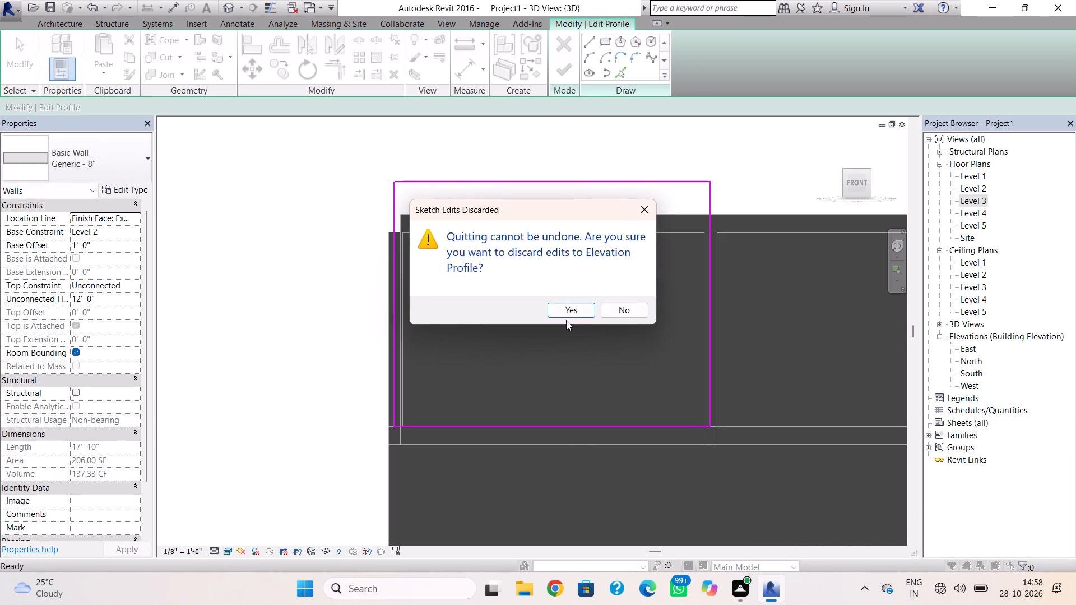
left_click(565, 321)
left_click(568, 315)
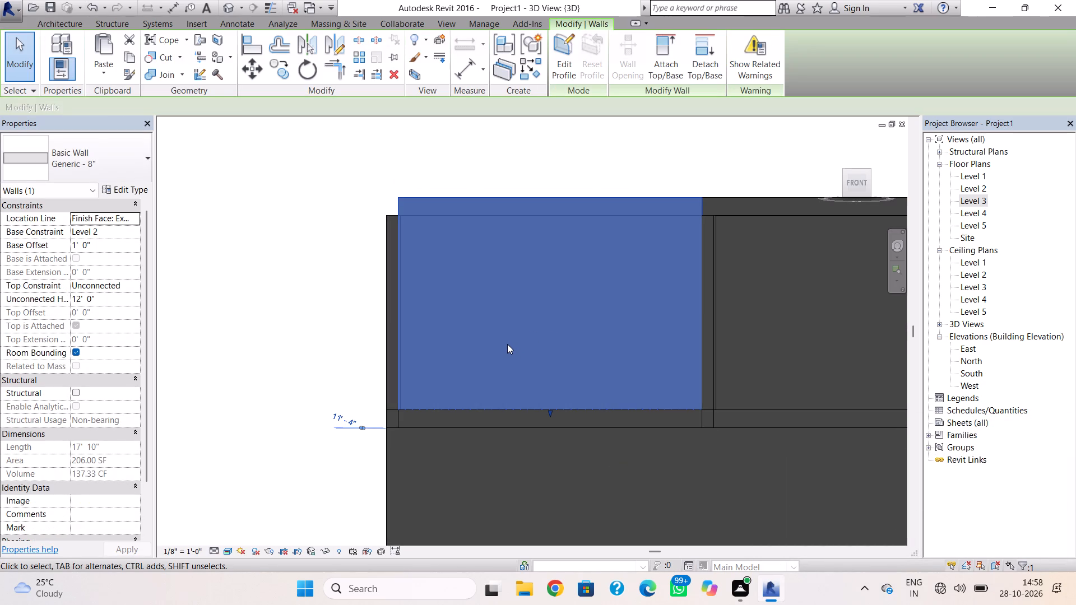
Delete the southwest room's south wall on Level 2.
key("Delete")
Open the Level 2 floor plan.
scroll(574, 405, "down", 2)
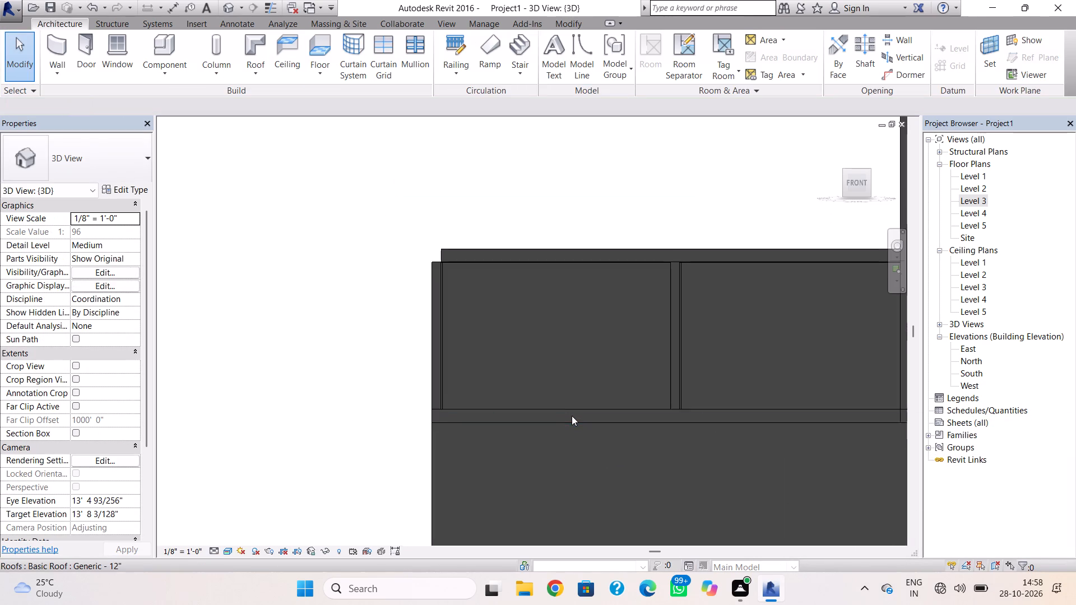
right_click_drag(563, 417, 653, 483)
scroll(788, 348, "down", 4)
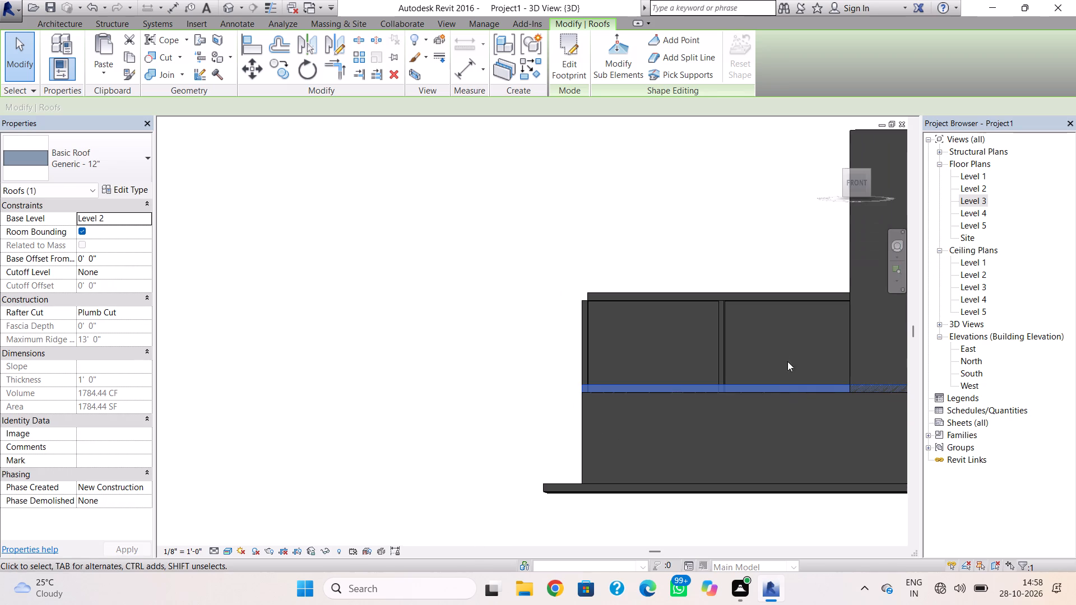
double_click(973, 187)
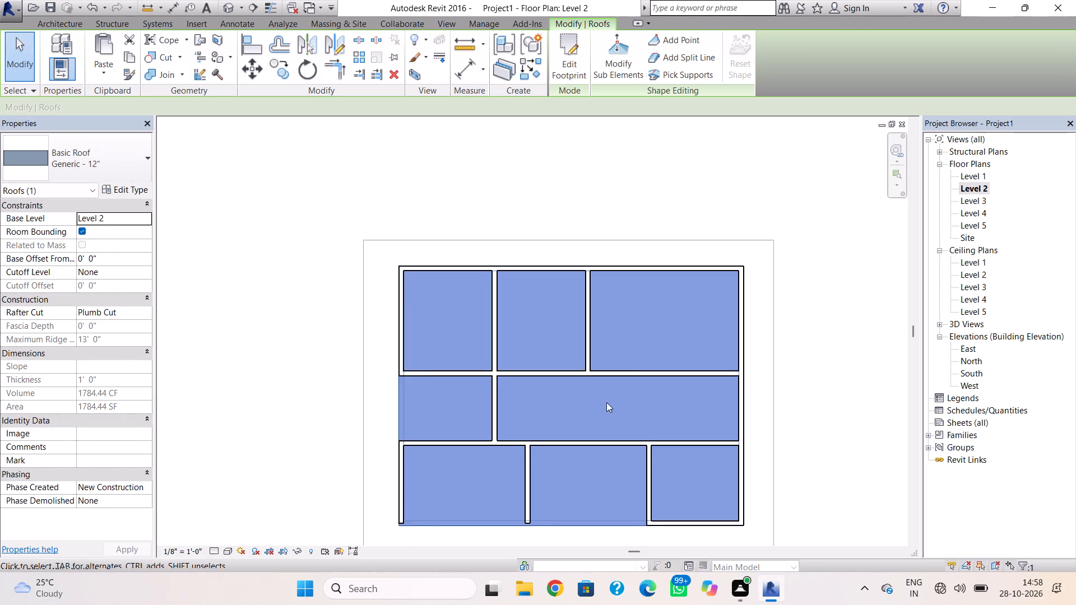
scroll(610, 398, "down", 2)
middle_click_drag(601, 409, 600, 370)
scroll(602, 406, "up", 1)
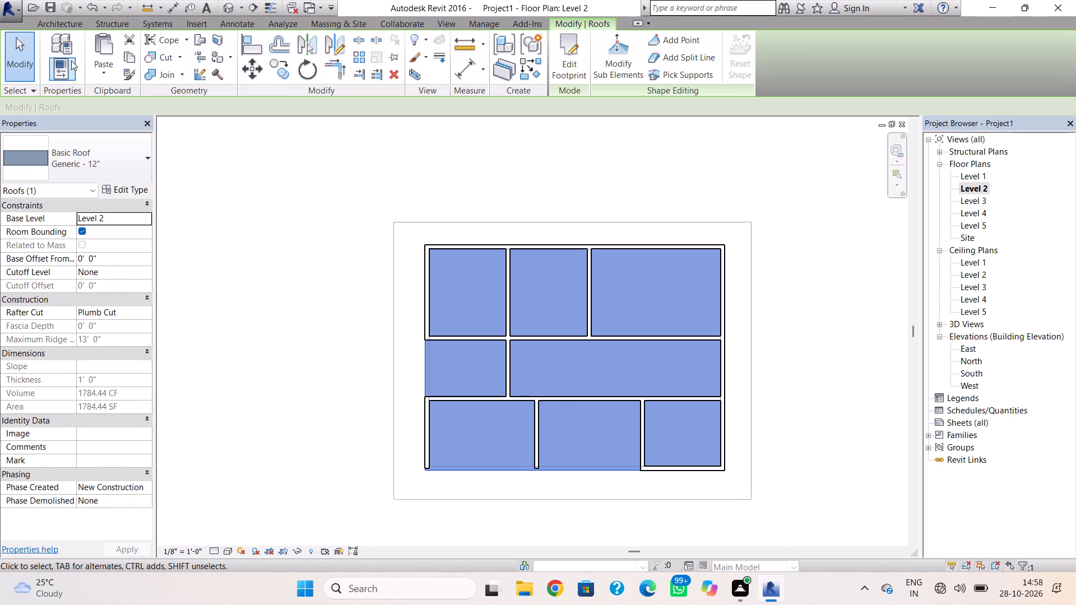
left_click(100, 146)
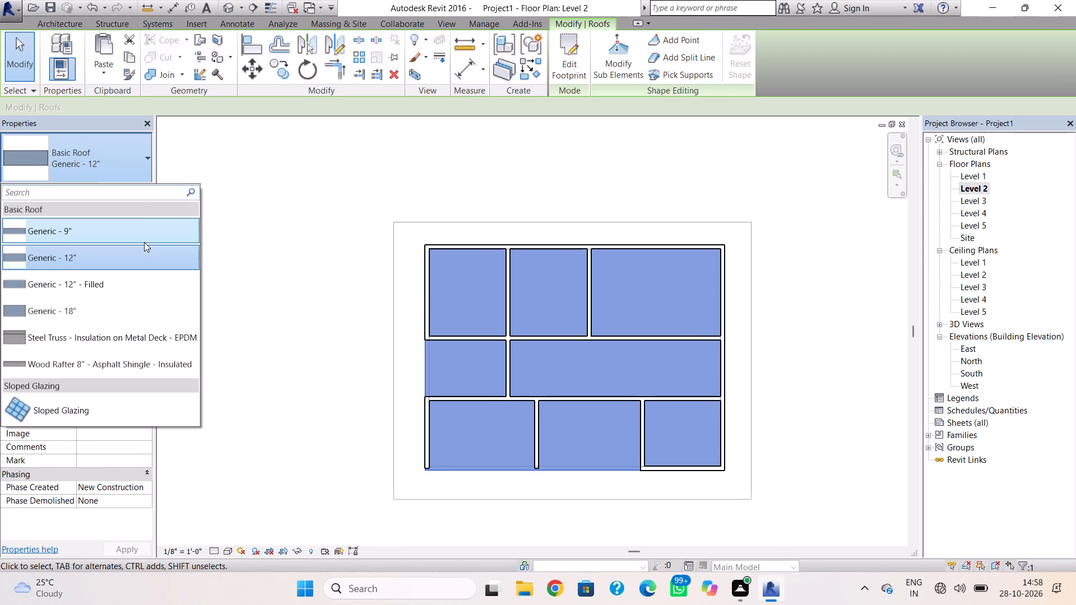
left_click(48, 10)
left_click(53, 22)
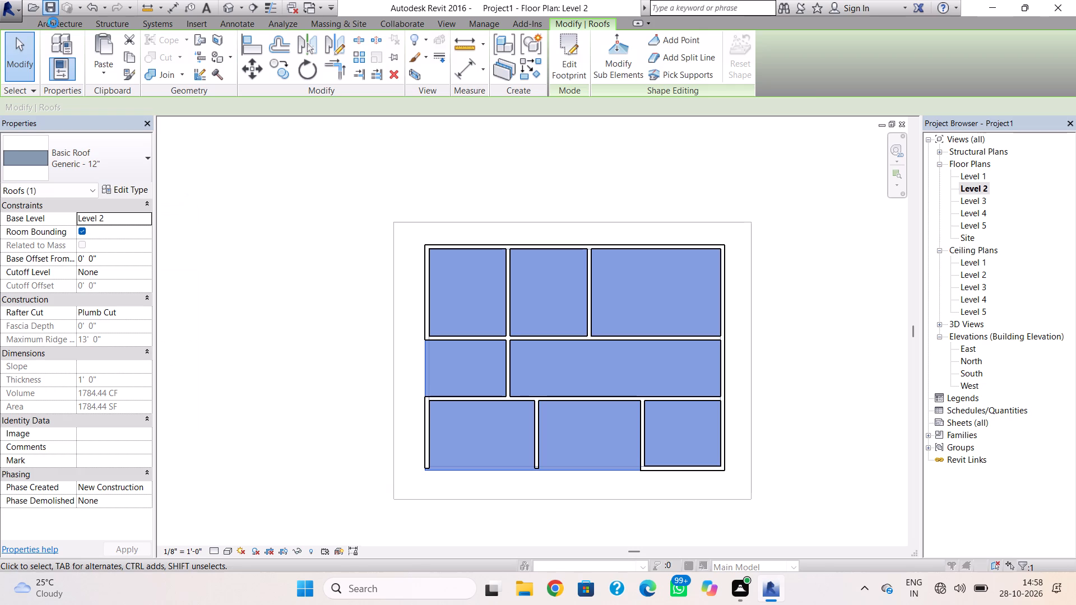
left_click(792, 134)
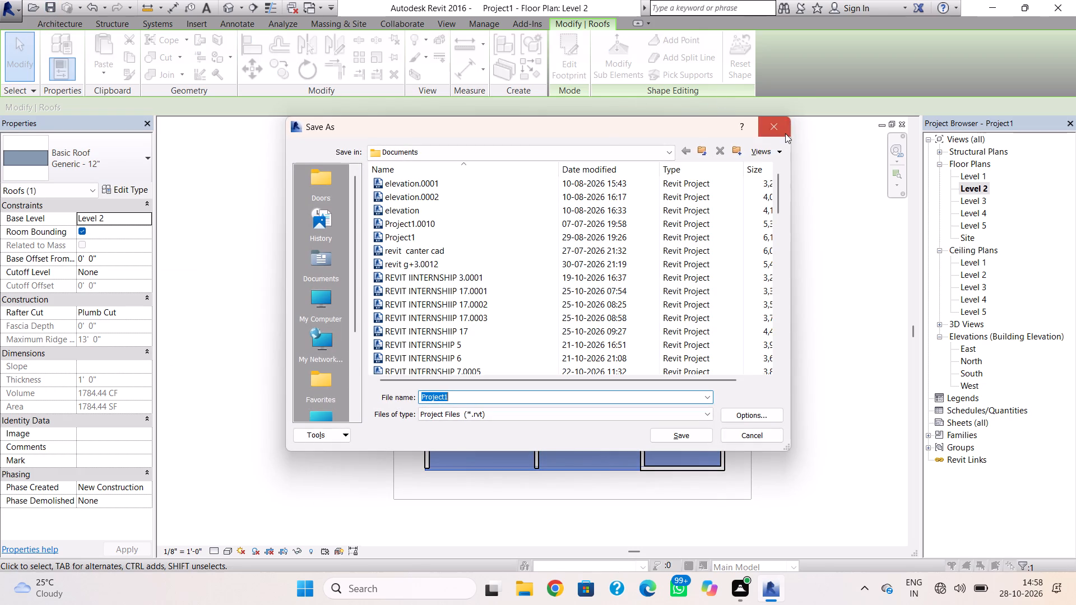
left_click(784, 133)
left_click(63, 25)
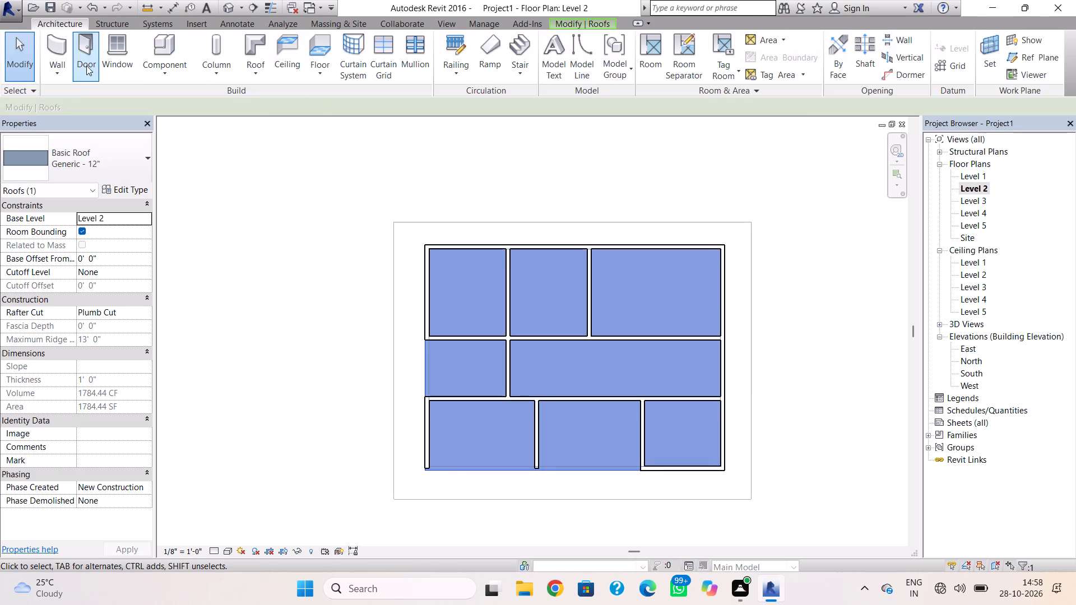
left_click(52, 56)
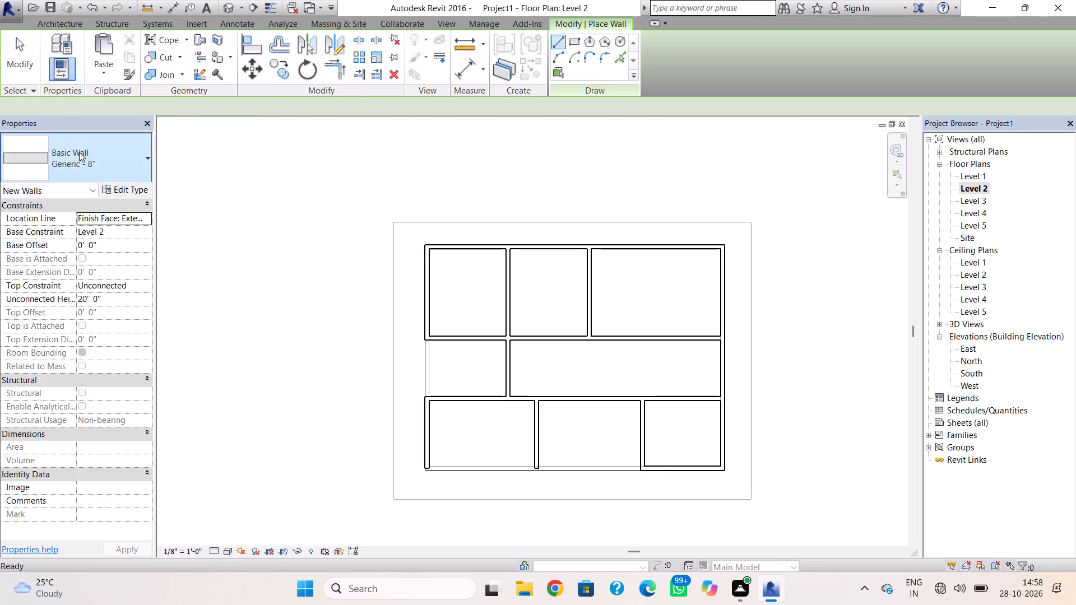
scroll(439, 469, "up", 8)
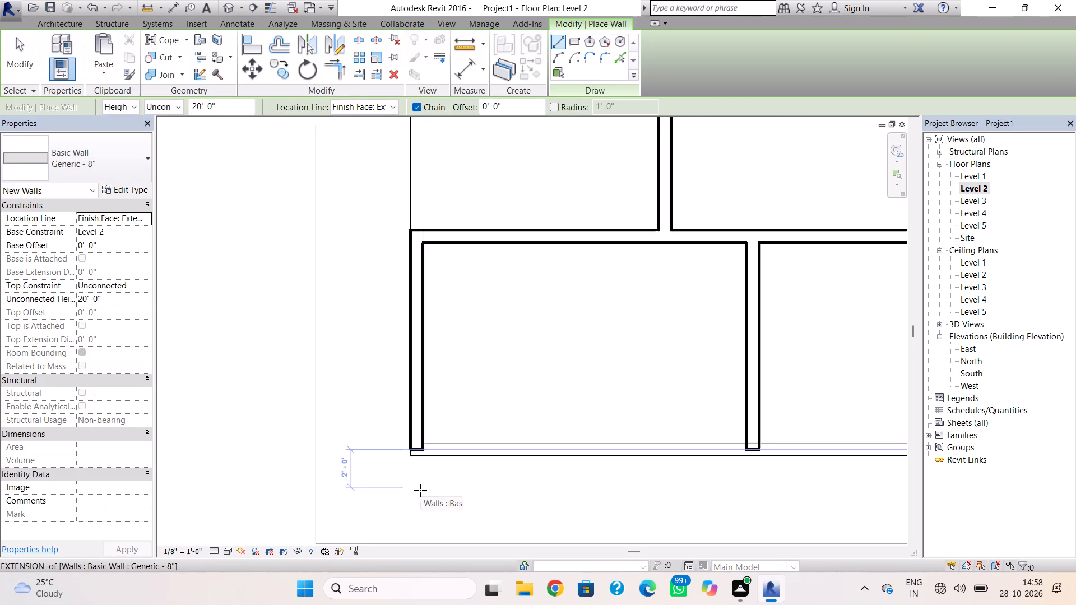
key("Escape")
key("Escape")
Shorten the southwest room's west wall to 11'-0" by pulling its south end back to the inner face line of the south wall below.
left_click(414, 452)
scroll(414, 452, "up", 3)
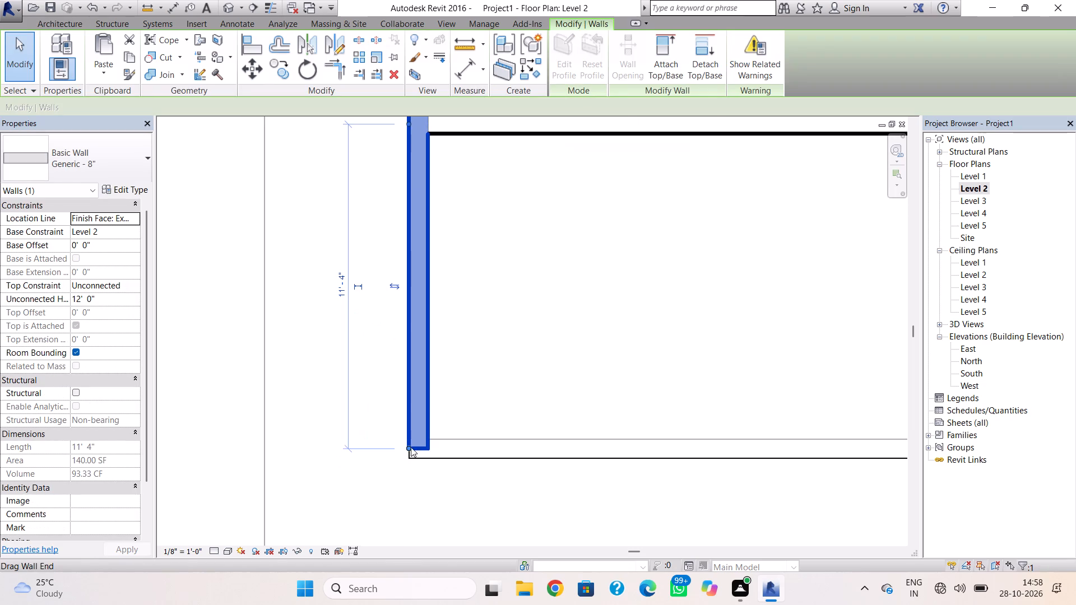
left_click_drag(407, 447, 407, 438)
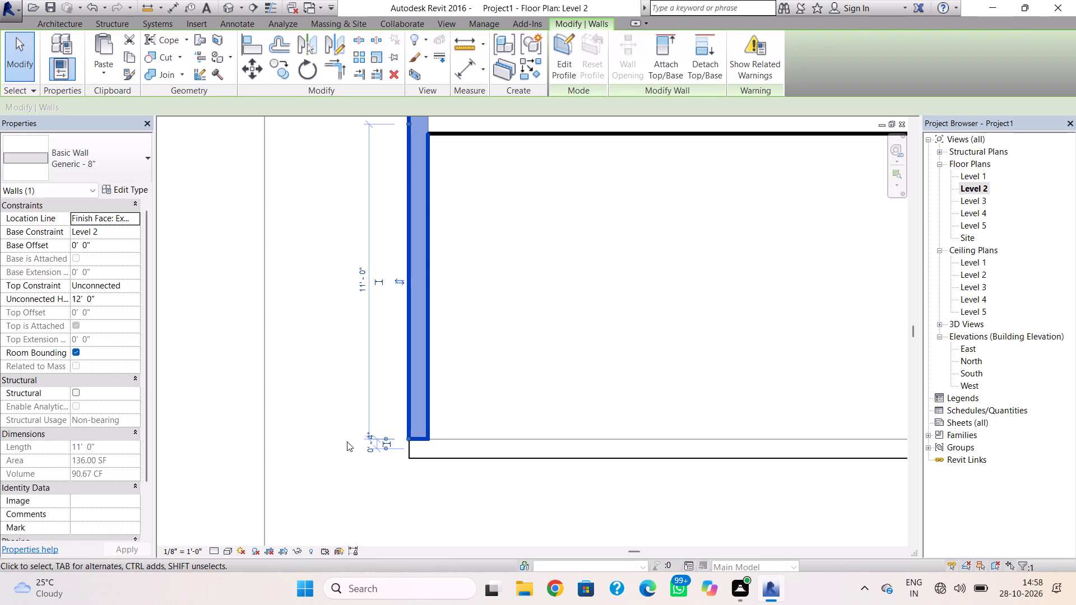
left_click(339, 441)
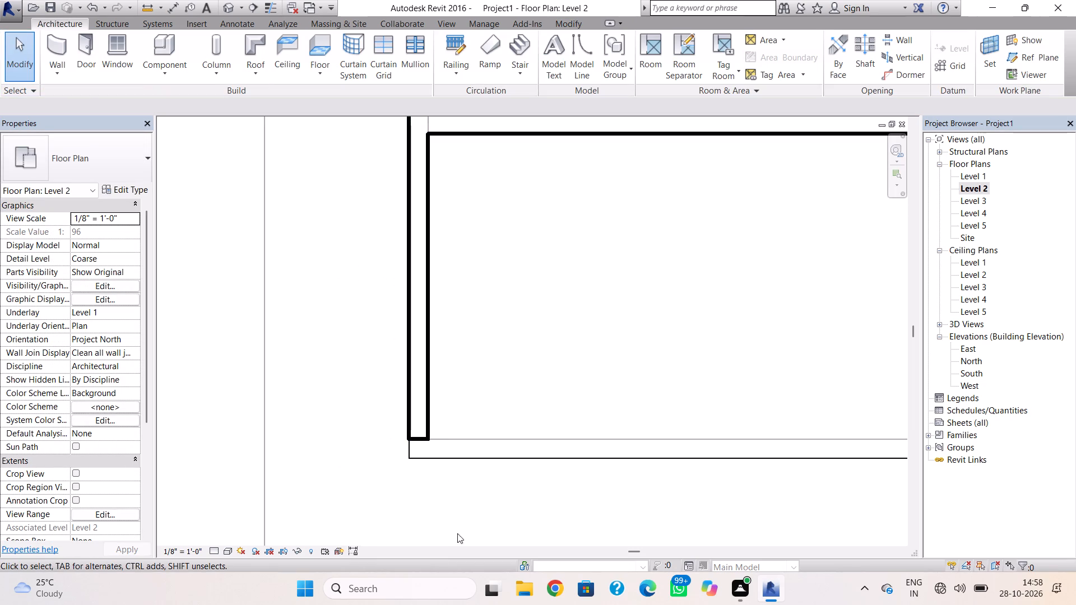
Draw a Generic - 8" south wall about 15'-2" long on Level 2, starting eastward from the southwest room's west wall.
left_click(62, 43)
scroll(467, 434, "up", 4)
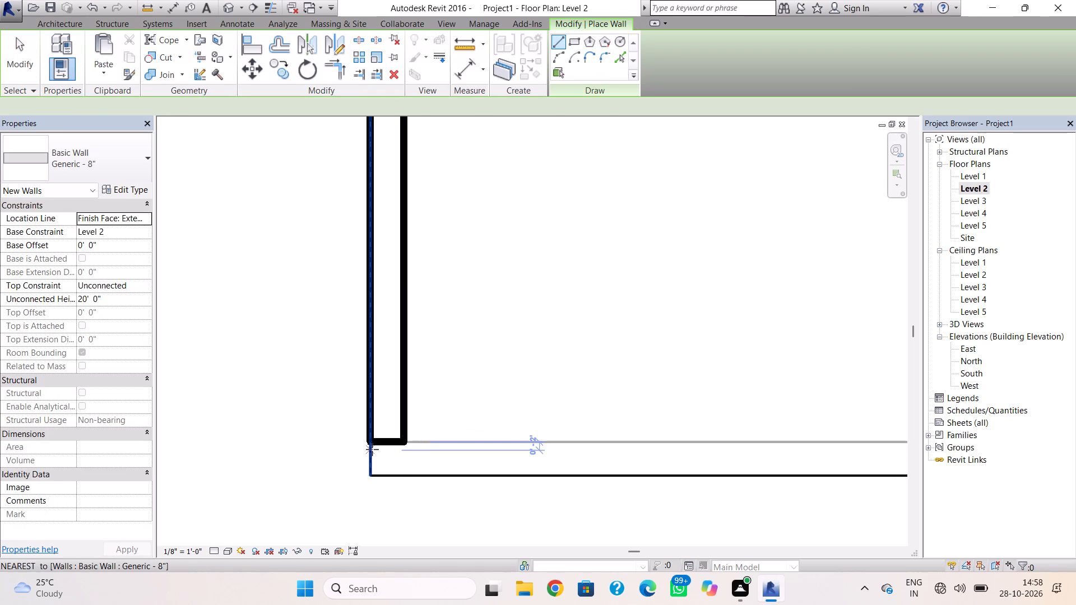
left_click(370, 448)
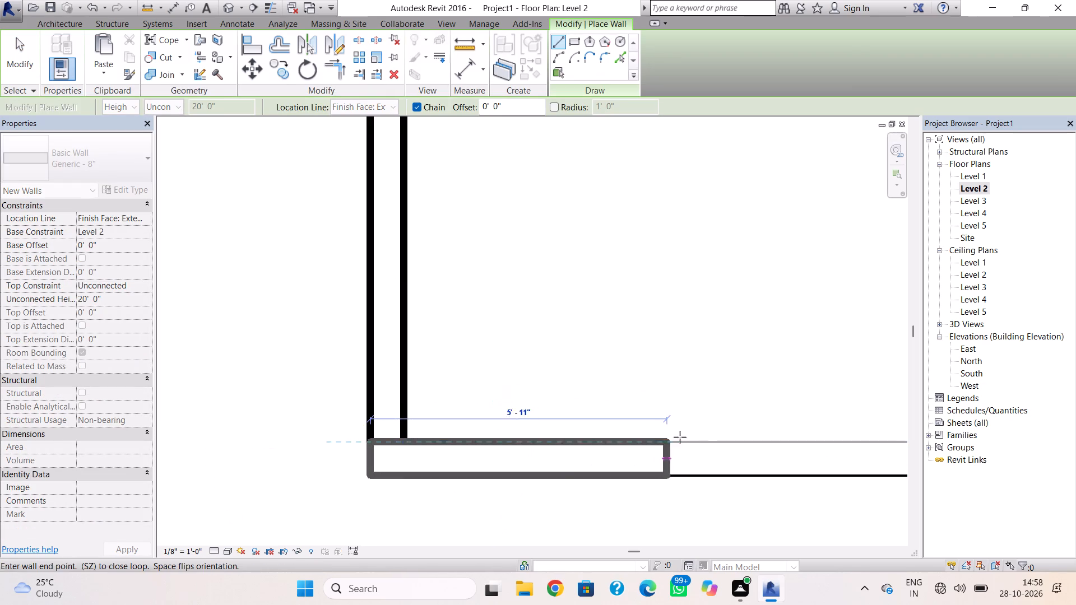
scroll(721, 450, "down", 5)
middle_click_drag(719, 453, 447, 468)
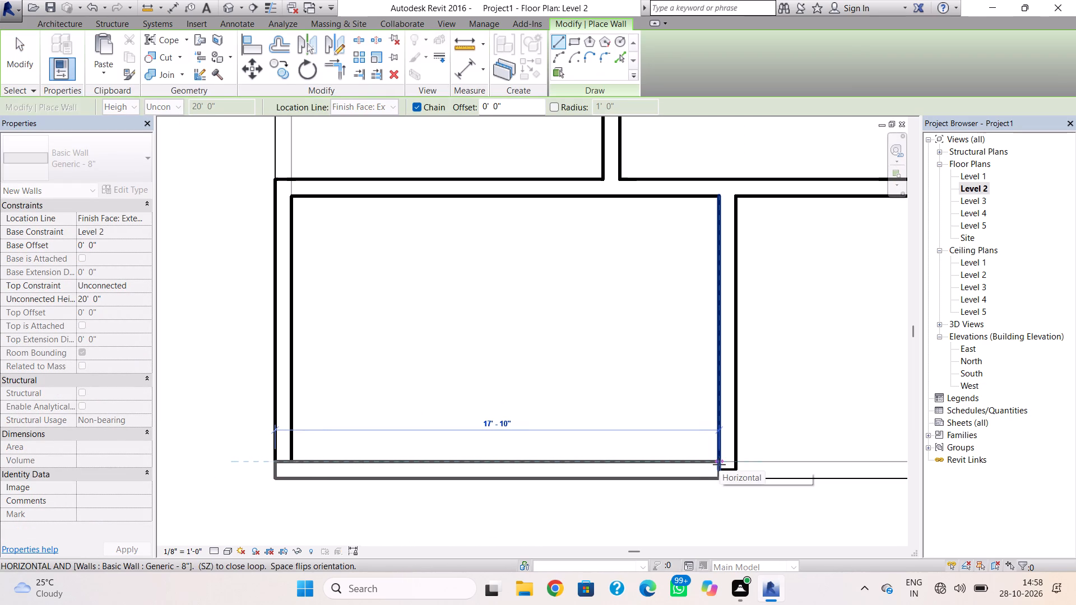
left_click(661, 457)
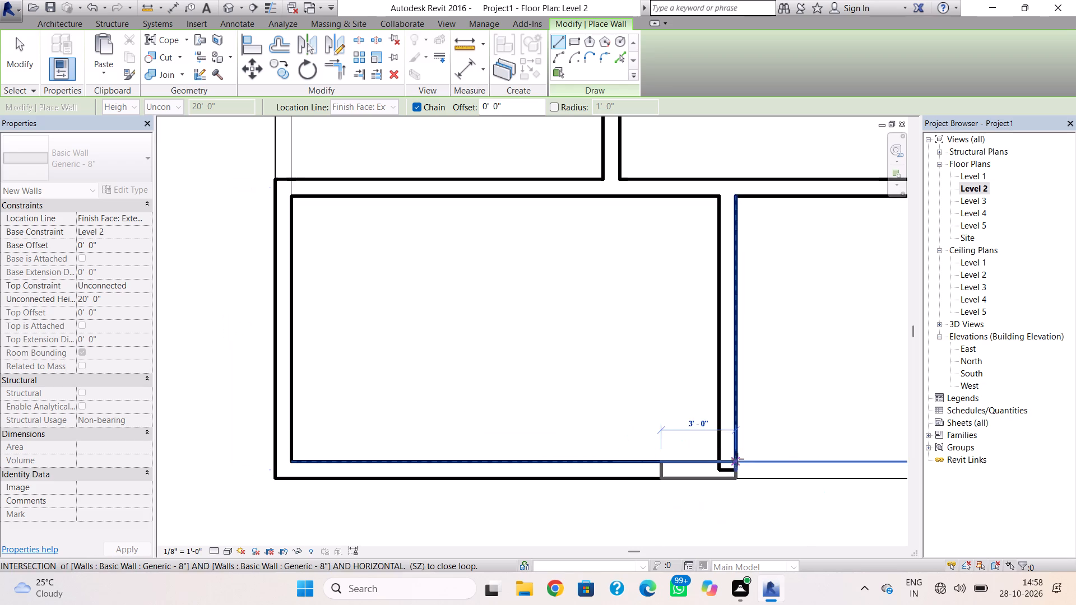
key("Escape")
key("Escape")
Shorten the southwest room's east wall to 11'-0" by pulling its south end back to the inner face line of the south wall.
left_click(730, 472)
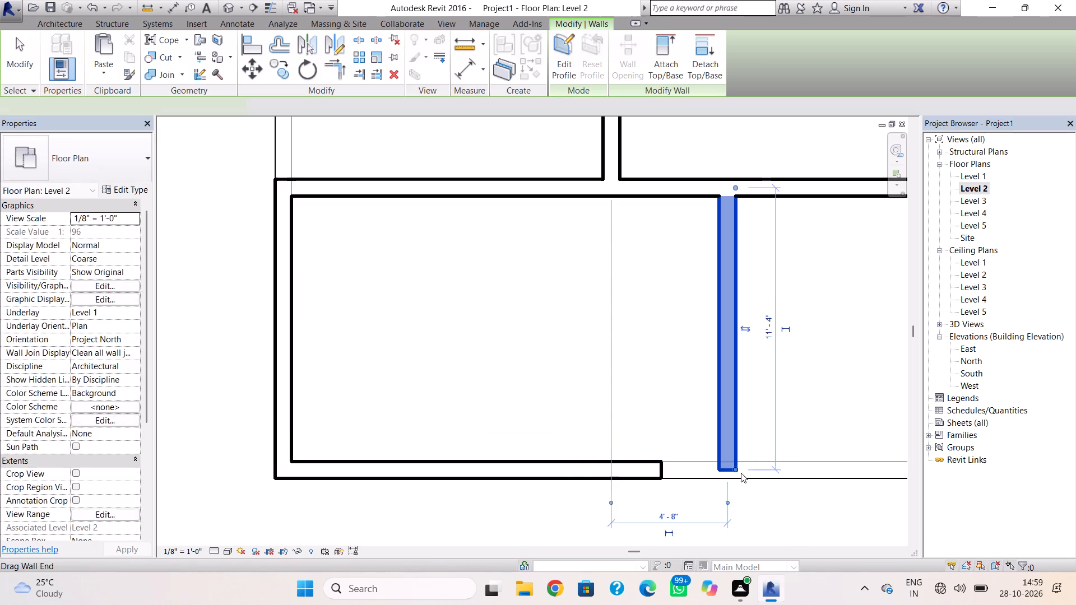
scroll(736, 474, "up", 4)
left_click_drag(737, 464, 737, 457)
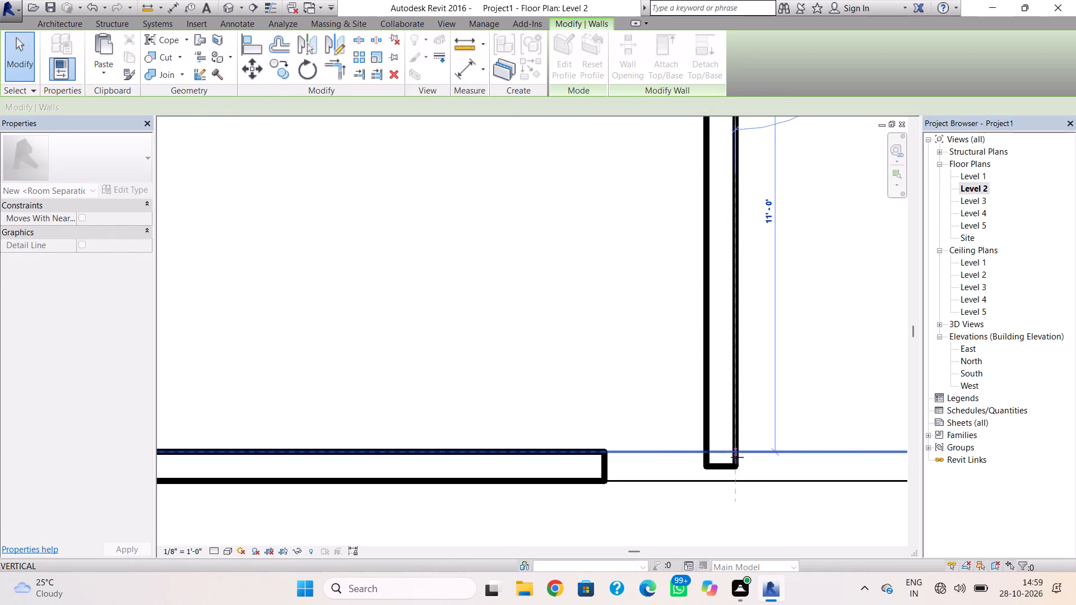
left_click_drag(737, 457, 737, 454)
left_click(651, 389)
Extend the new south wall's east end to the outer face of the room's east wall, making it 17'-10" long.
left_click(598, 467)
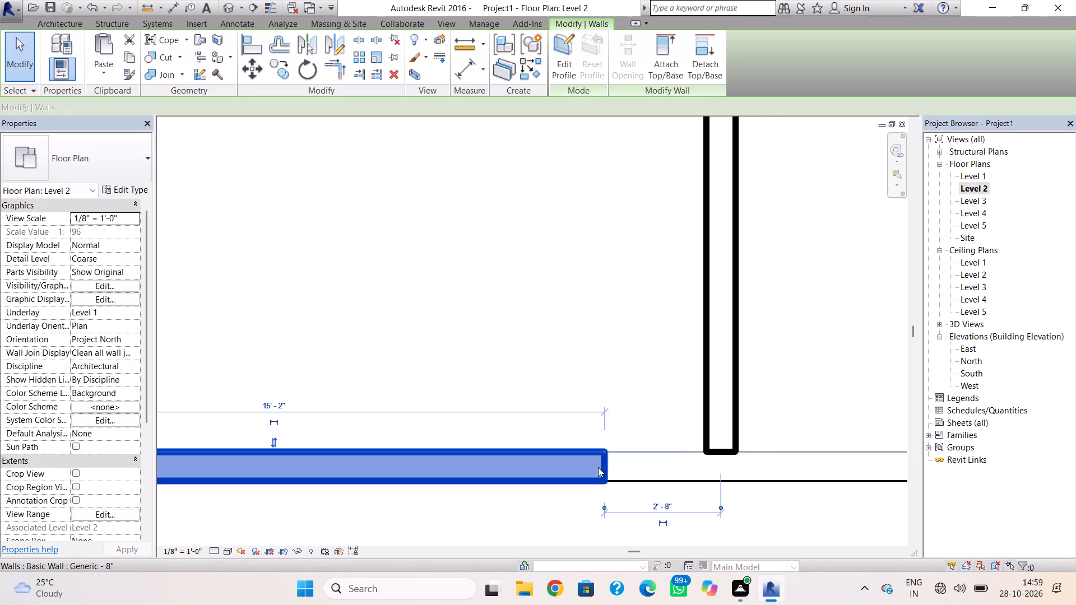
left_click_drag(604, 453, 697, 455)
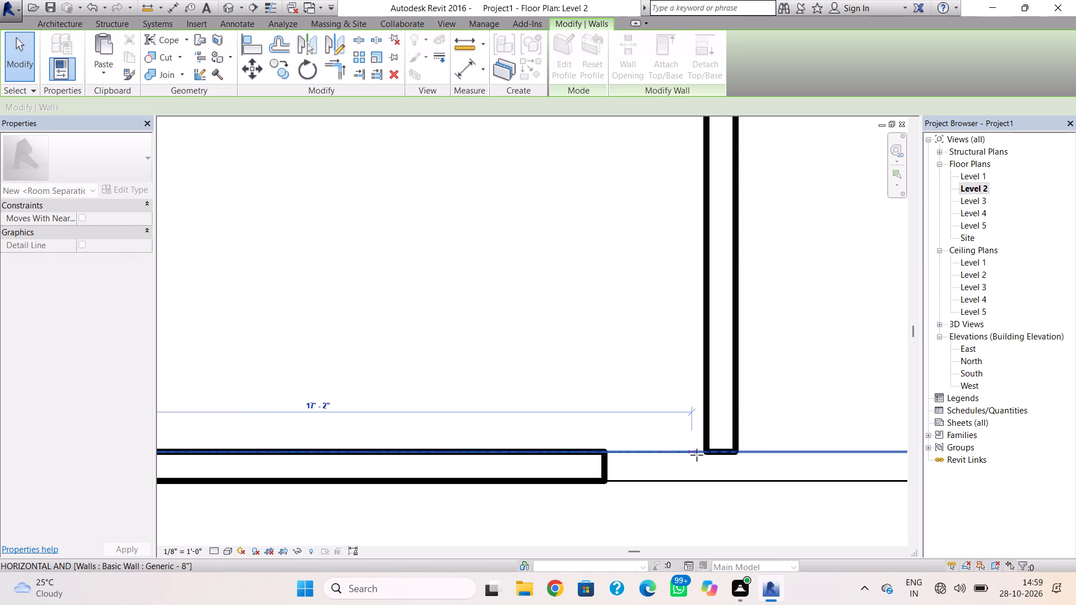
left_click_drag(697, 455, 734, 456)
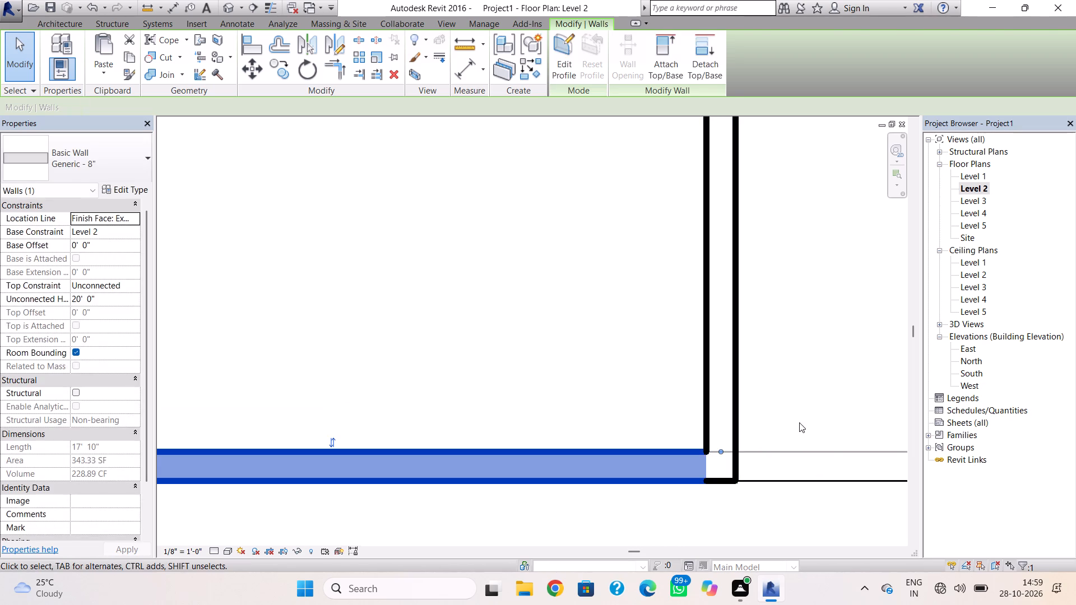
left_click(799, 422)
scroll(588, 443, "down", 5)
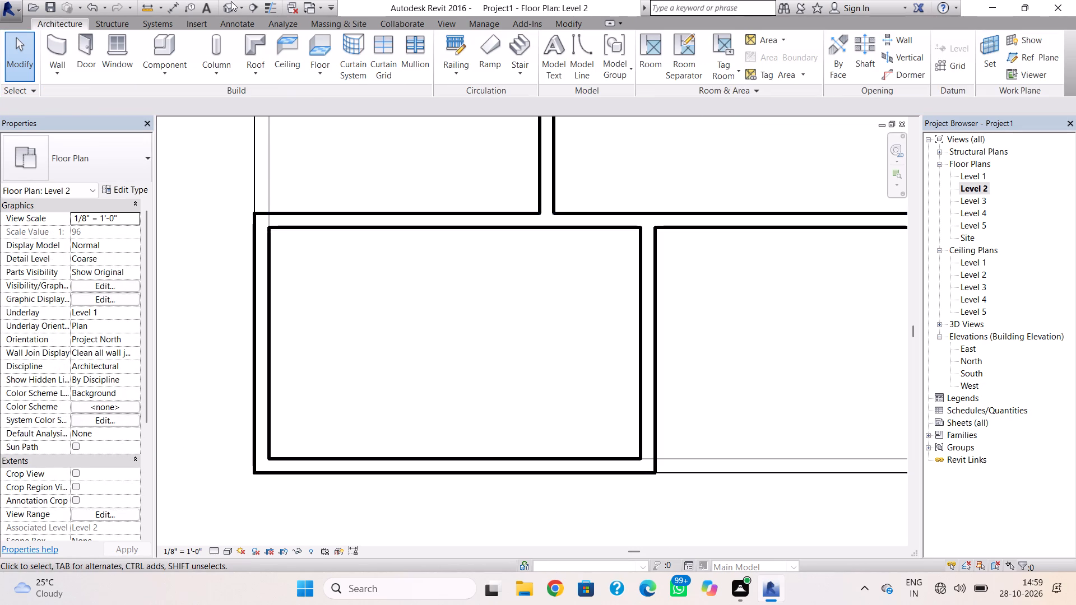
In the 3D view, lower the top of the southwest room's new south wall to a height of about 16'-2".
left_click(230, 1)
right_click_drag(597, 384, 734, 411, "shift")
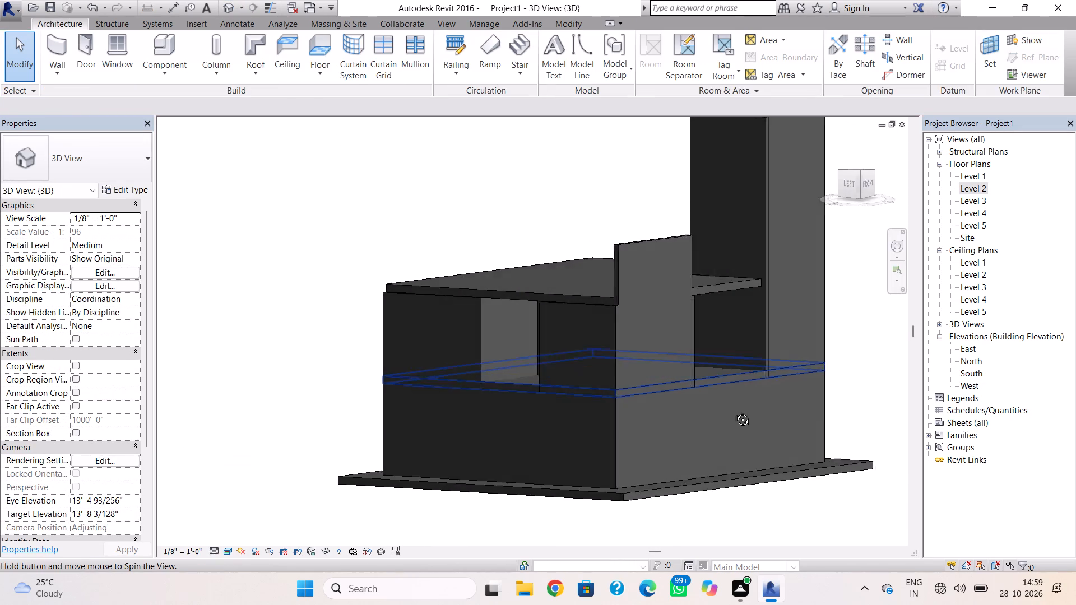
right_click_drag(734, 411, 725, 454, "shift")
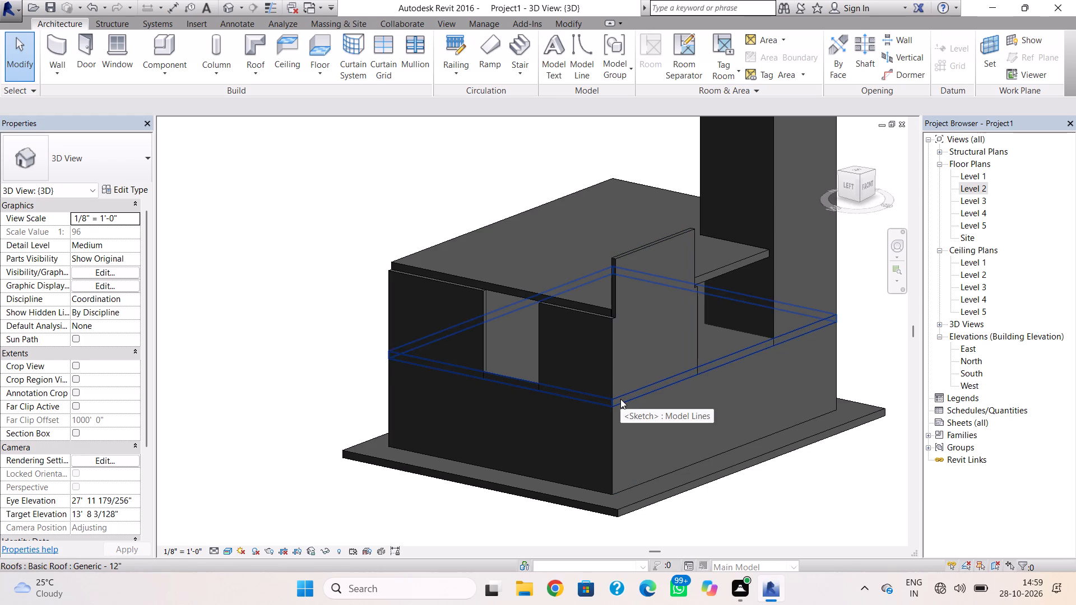
left_click(674, 238)
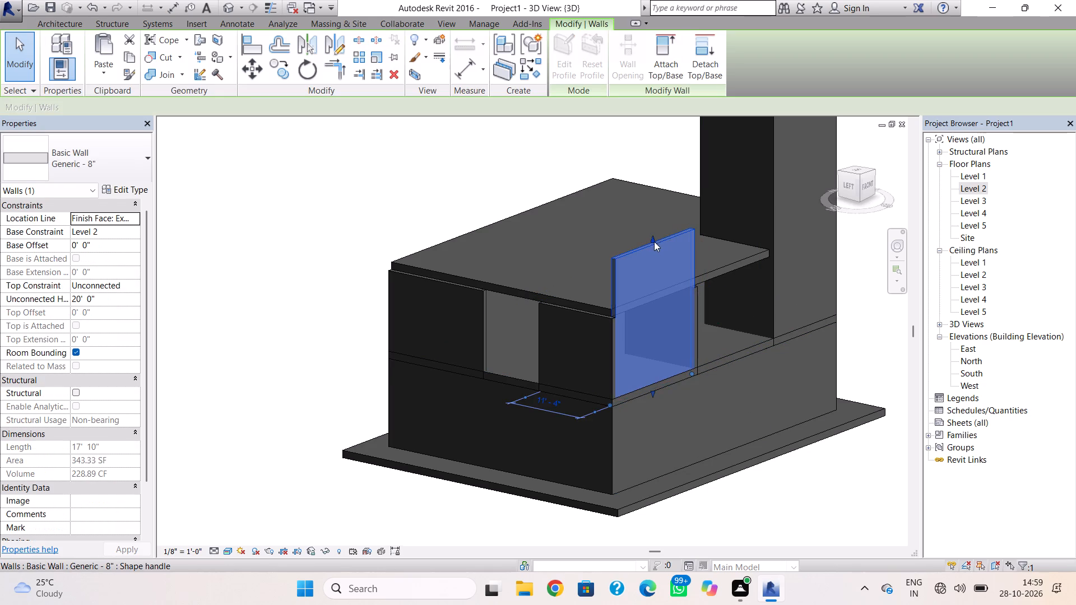
left_click_drag(653, 241, 653, 272)
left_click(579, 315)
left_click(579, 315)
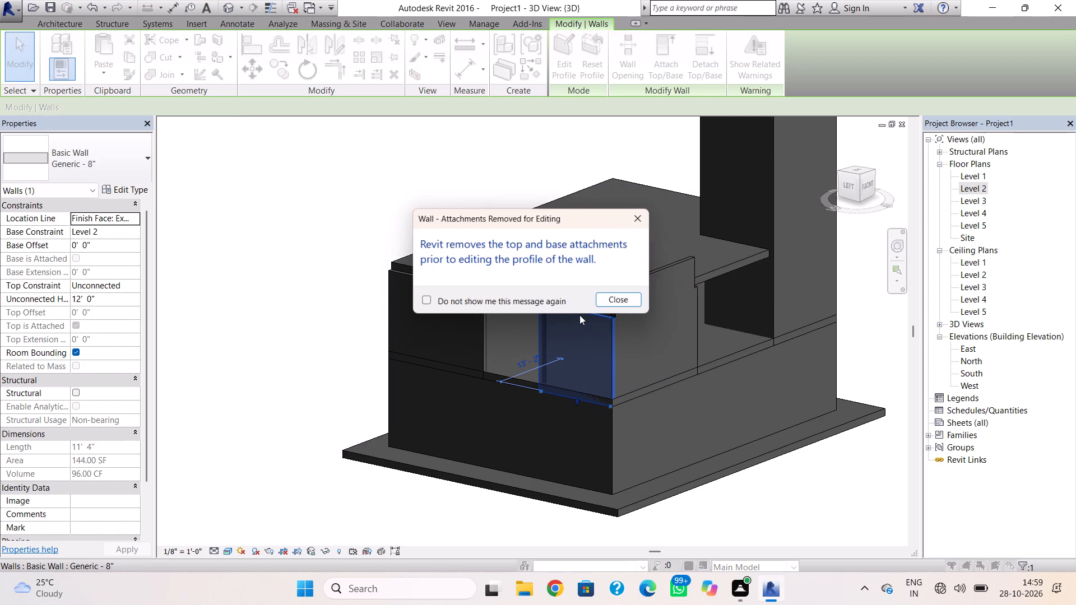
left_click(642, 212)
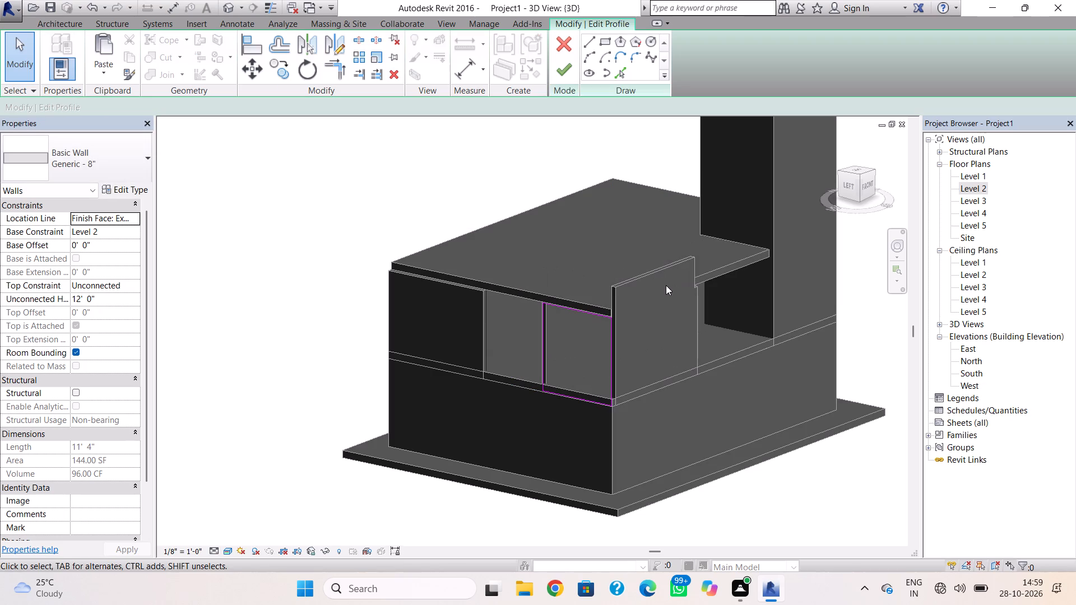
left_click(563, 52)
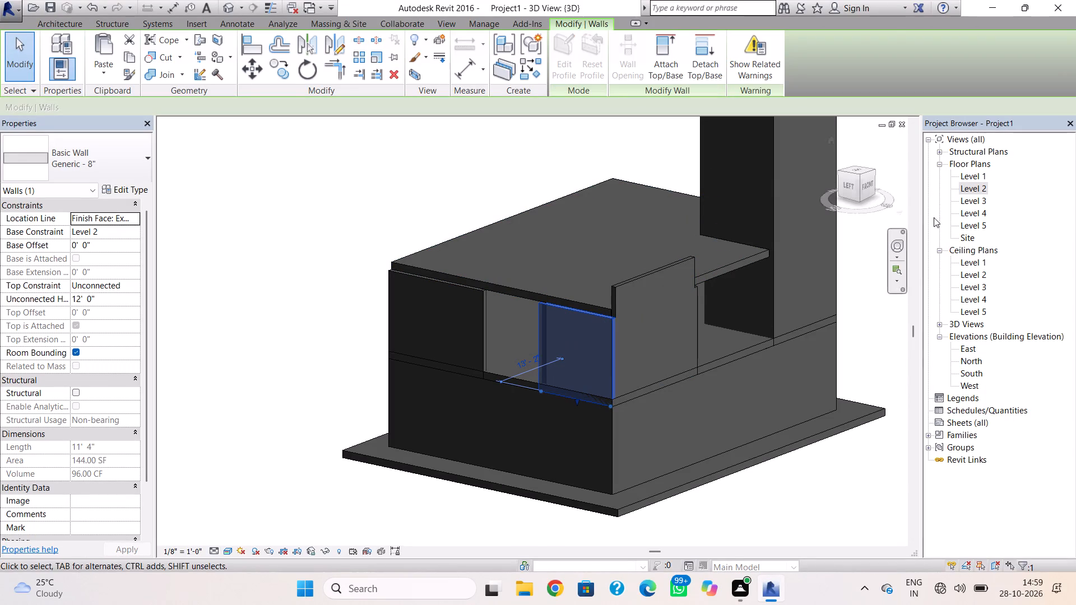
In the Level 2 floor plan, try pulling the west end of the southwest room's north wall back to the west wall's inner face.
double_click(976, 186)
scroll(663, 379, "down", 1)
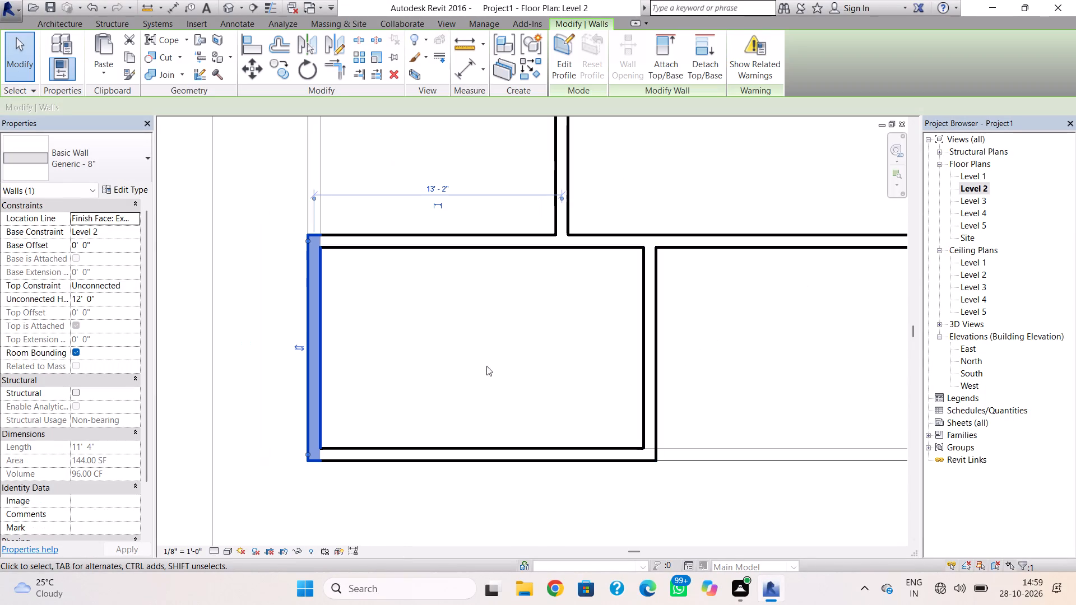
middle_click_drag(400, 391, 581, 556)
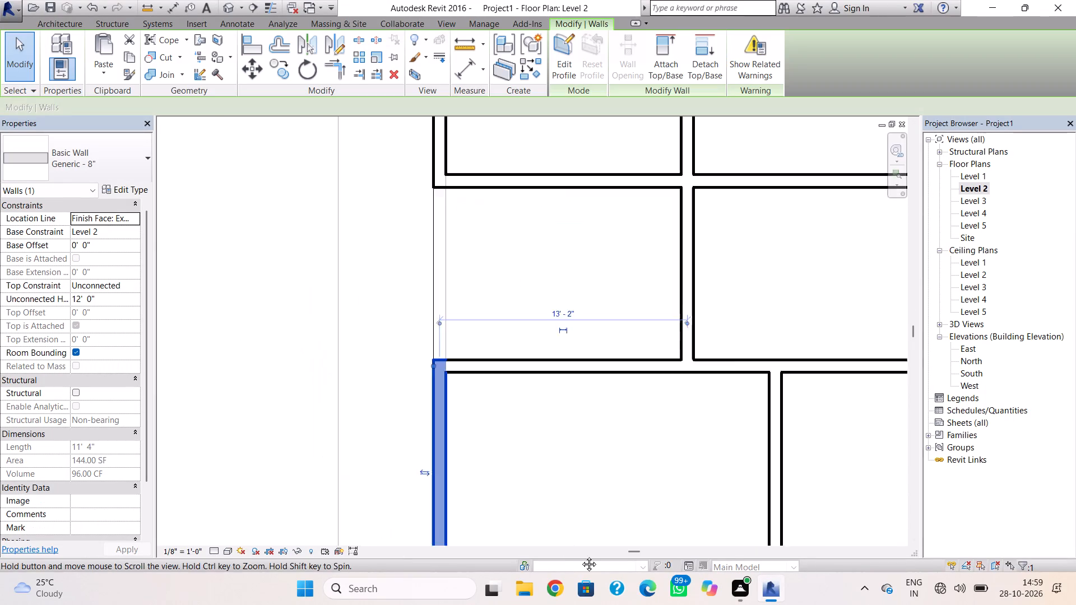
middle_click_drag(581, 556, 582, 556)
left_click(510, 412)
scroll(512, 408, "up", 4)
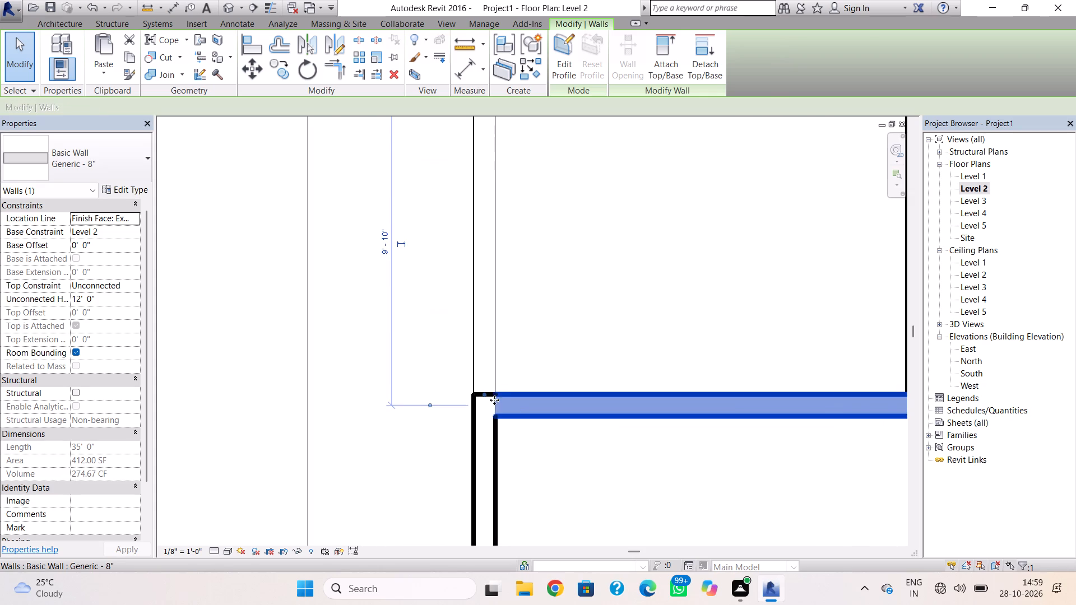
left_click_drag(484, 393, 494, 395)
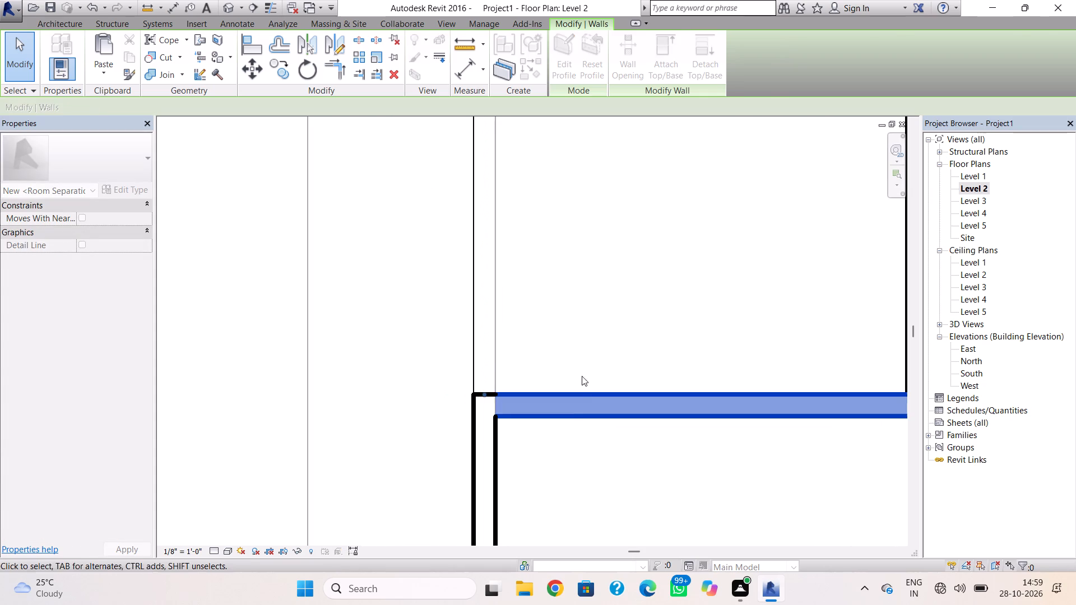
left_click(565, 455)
Delete the southwest room's west wall on Level 2.
left_click(473, 464)
scroll(503, 472, "down", 1)
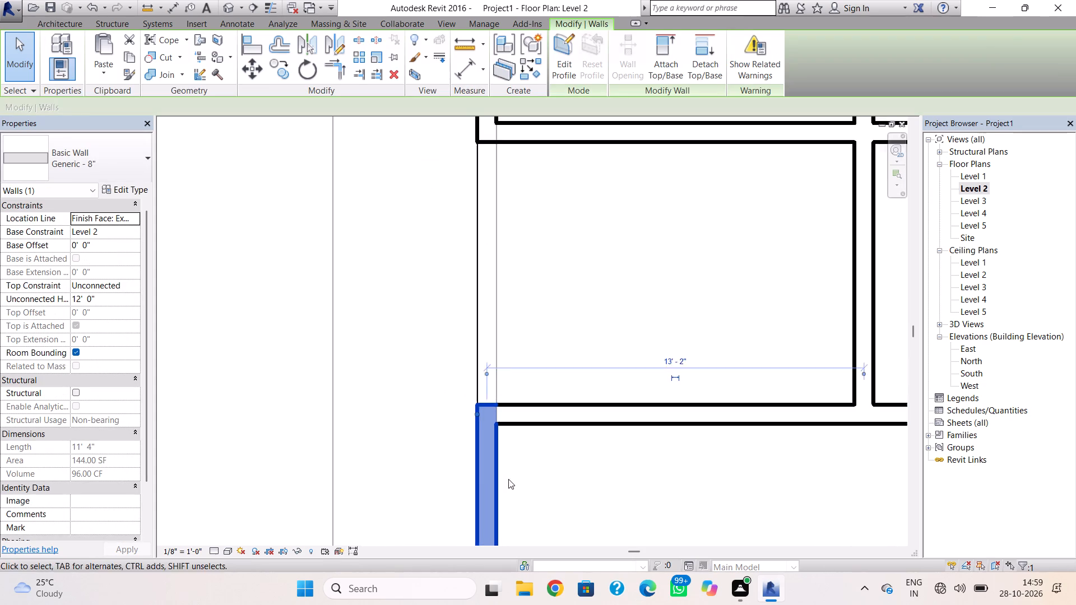
scroll(508, 479, "down", 2)
middle_click_drag(527, 473, 562, 317)
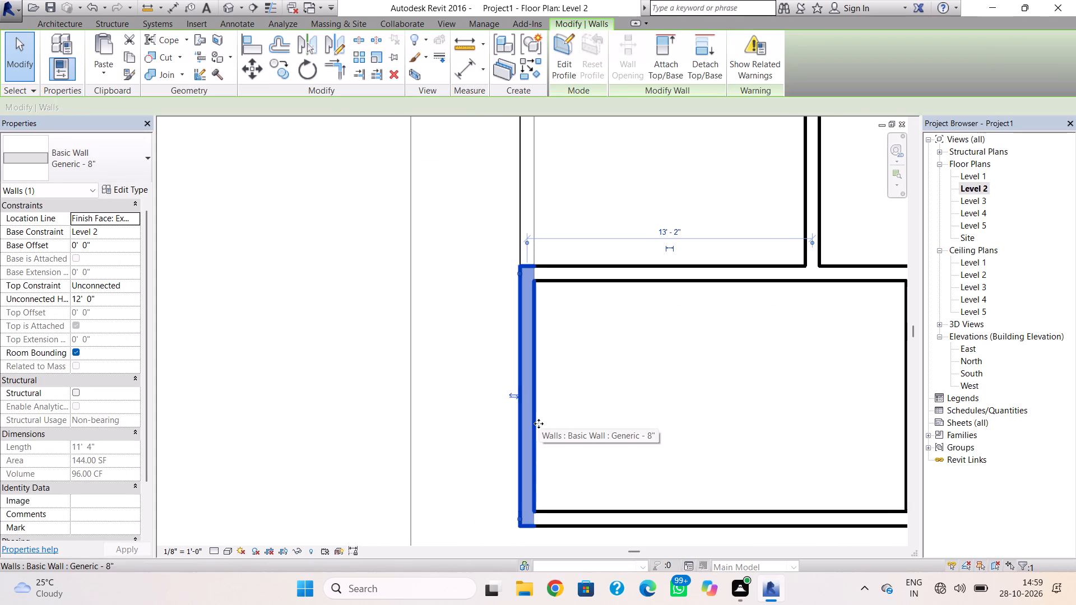
left_click(226, 10)
left_click(577, 317)
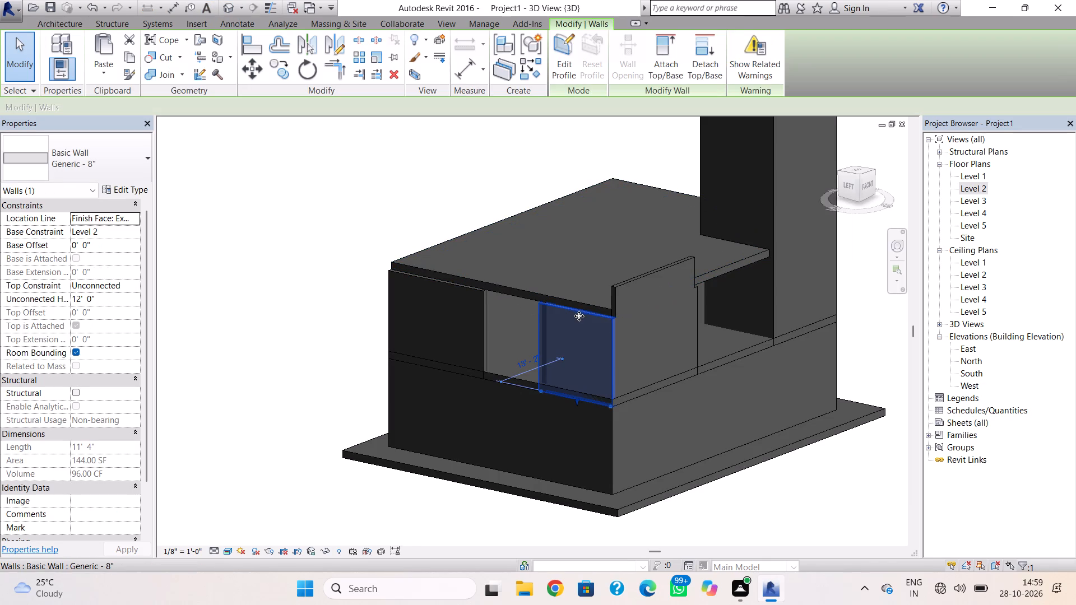
key("Delete")
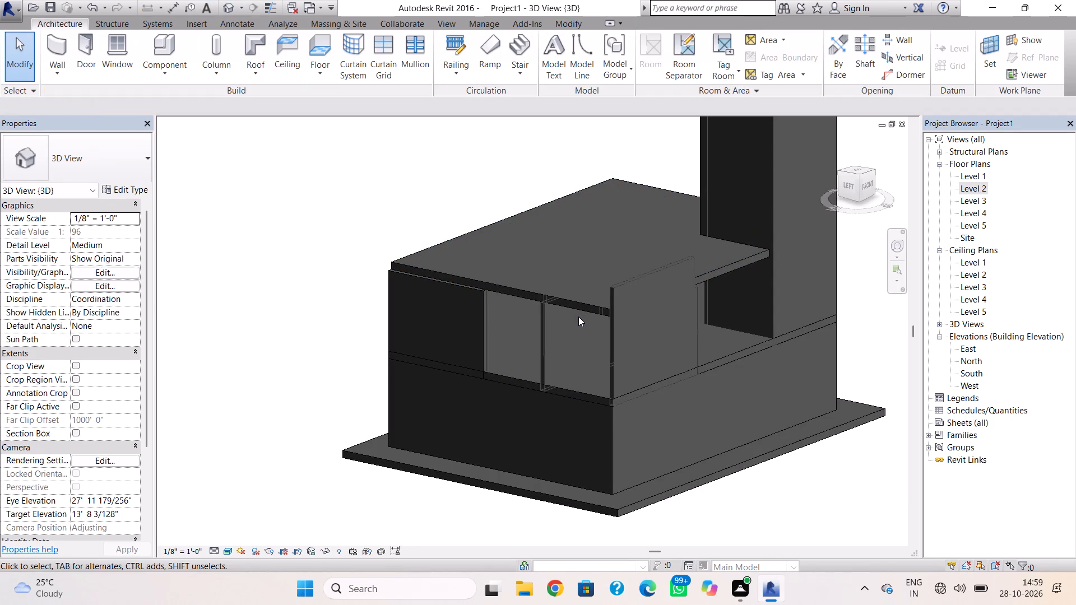
In the Level 2 floor plan, pull the south wall's west end back to the inner face line of the west wall below.
double_click(979, 188)
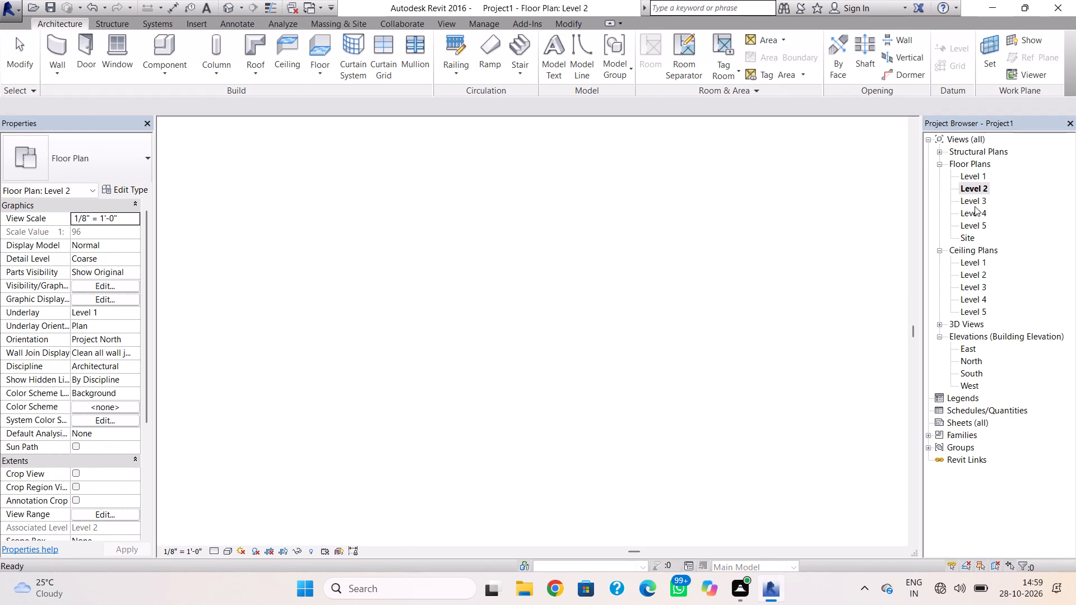
middle_click_drag(534, 513, 536, 513)
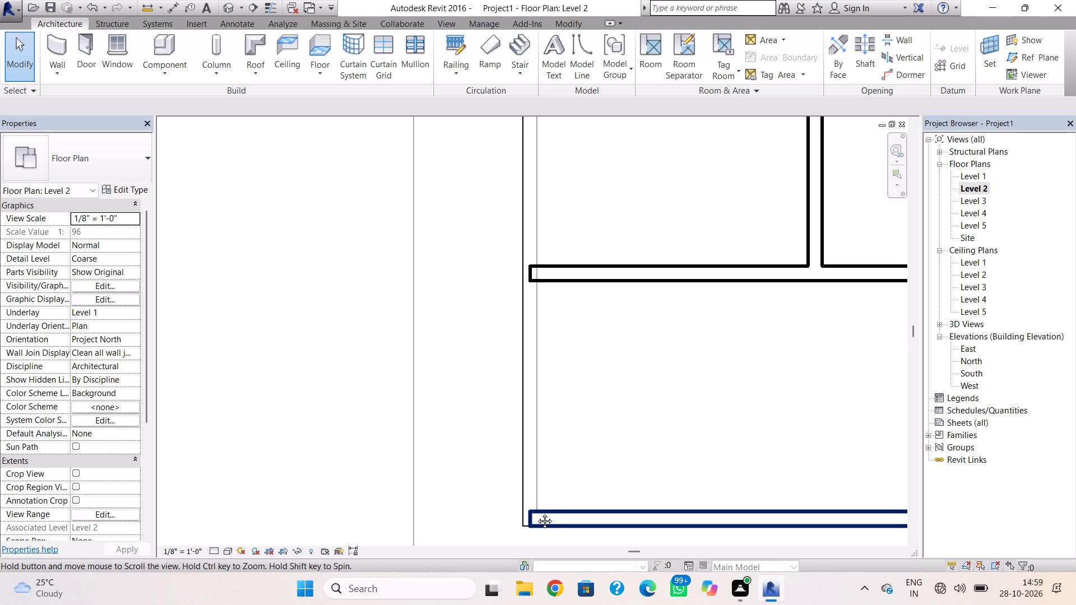
middle_click_drag(536, 513, 512, 441)
scroll(509, 448, "up", 4)
left_click(508, 445)
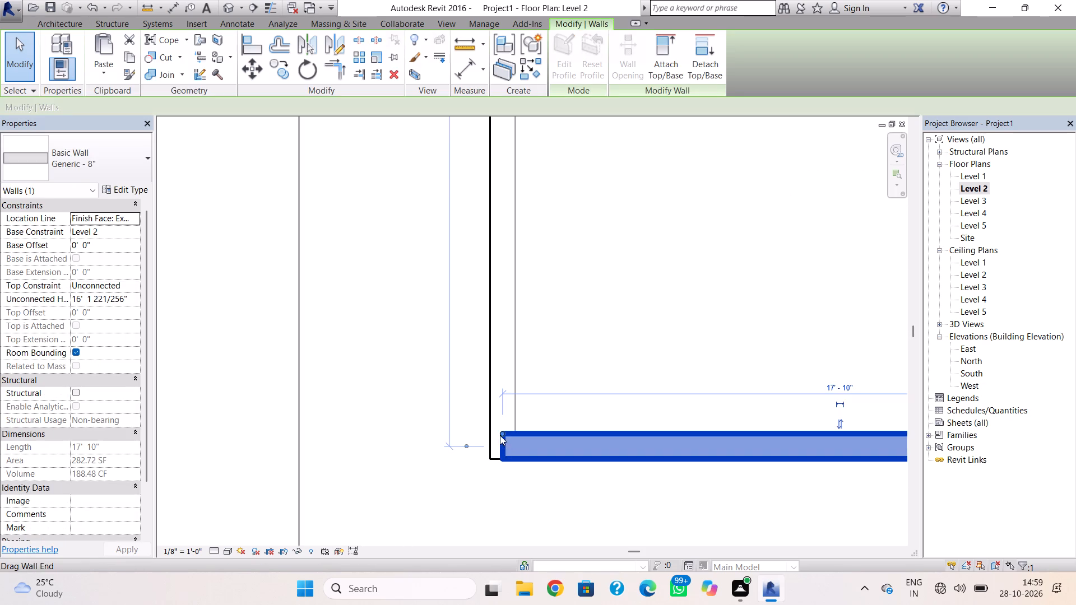
left_click_drag(500, 435, 513, 438)
left_click(548, 362)
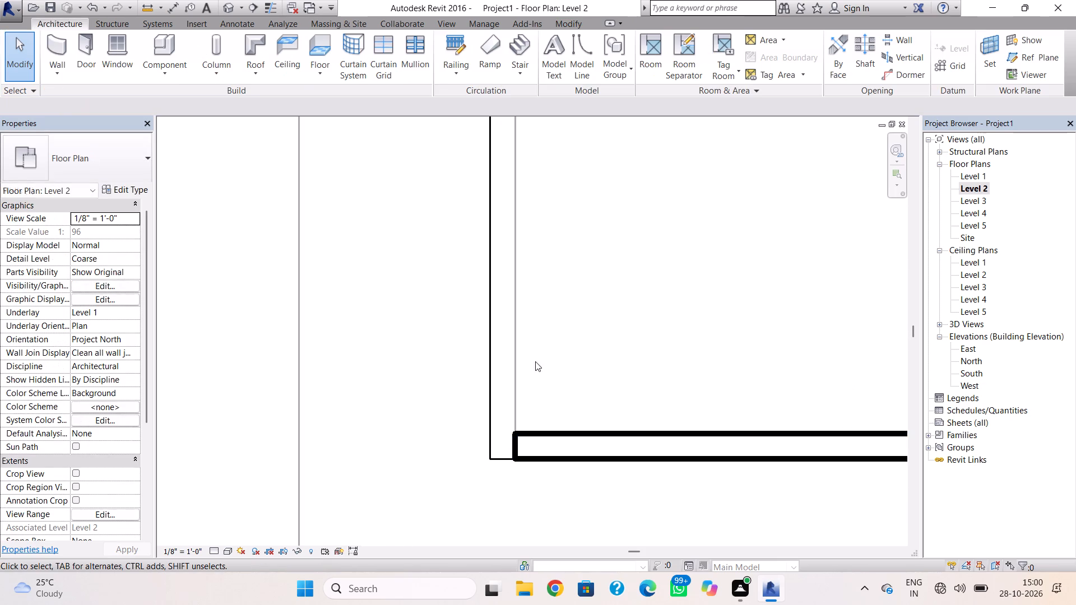
Pull the west end of the southwest room's north wall back to the inner face line of the west wall below.
middle_click_drag(536, 387, 460, 540)
scroll(536, 387, "down", 1)
left_click(440, 228)
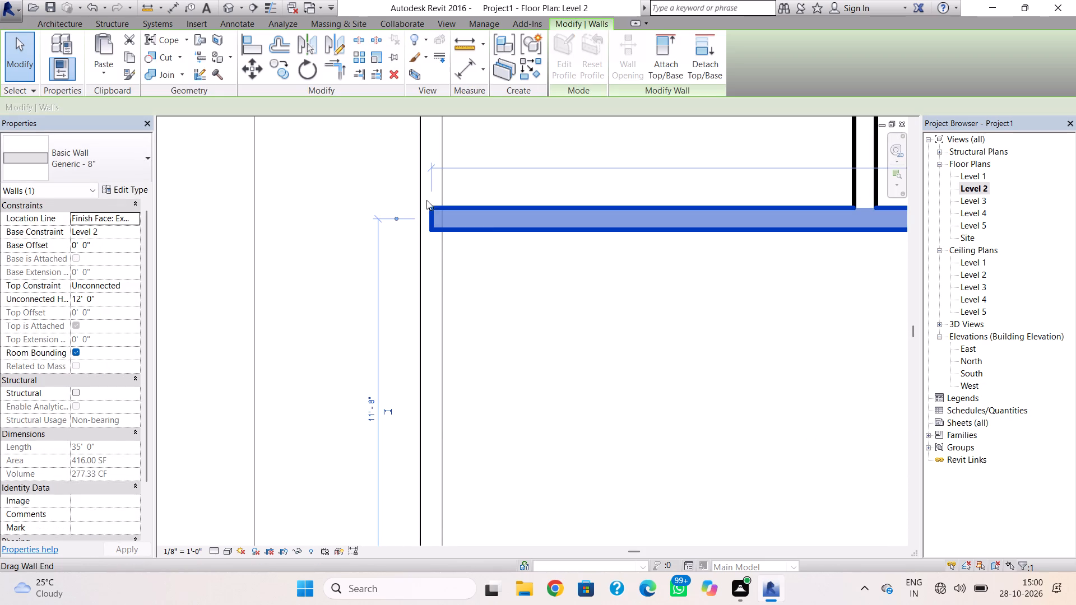
left_click_drag(431, 207, 443, 207)
left_click(477, 280)
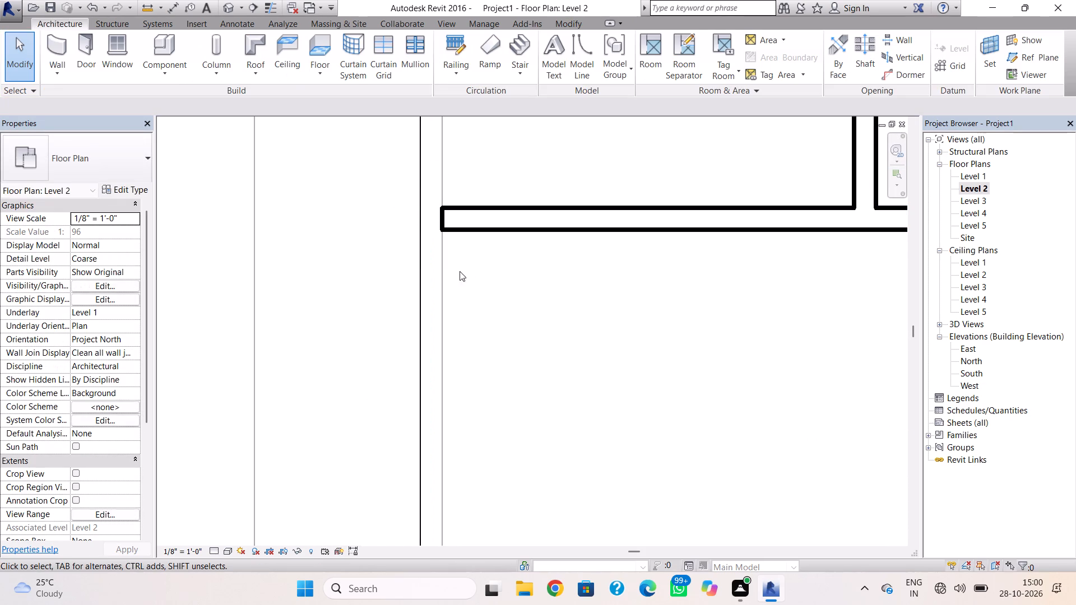
Draw a new 20'-0" high Generic - 8" west wall from the north wall's west end to the south wall's outer corner.
left_click(69, 48)
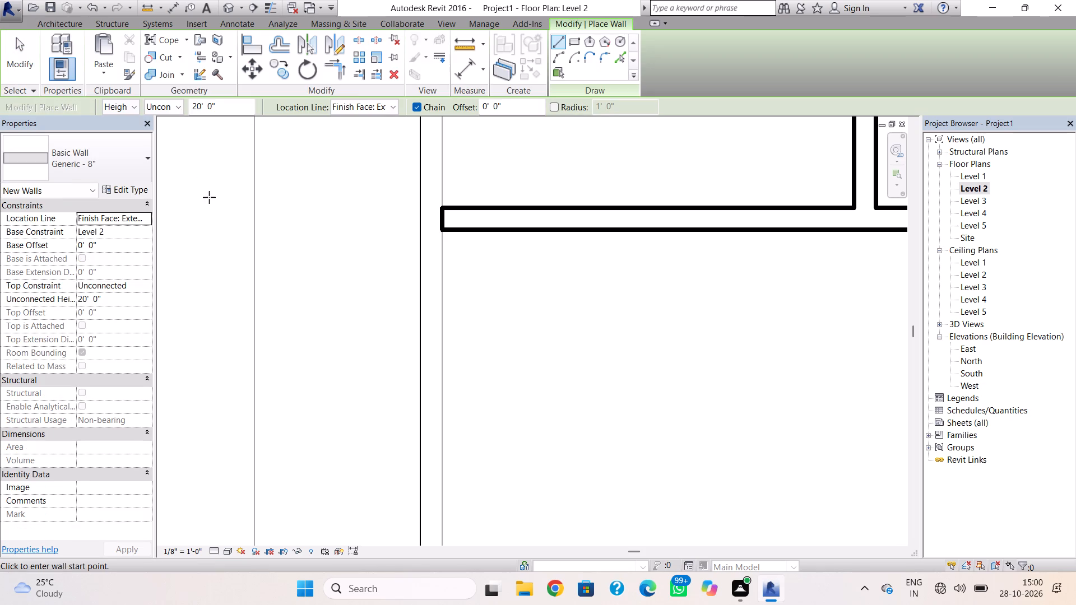
left_click(439, 203)
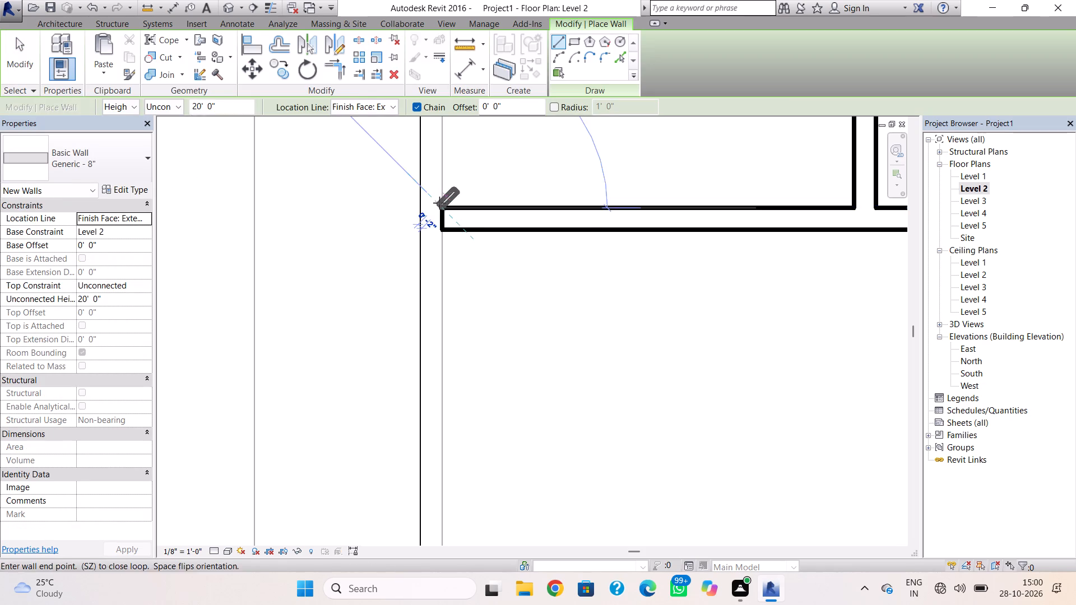
scroll(448, 422, "down", 3)
middle_click_drag(446, 404, 447, 231)
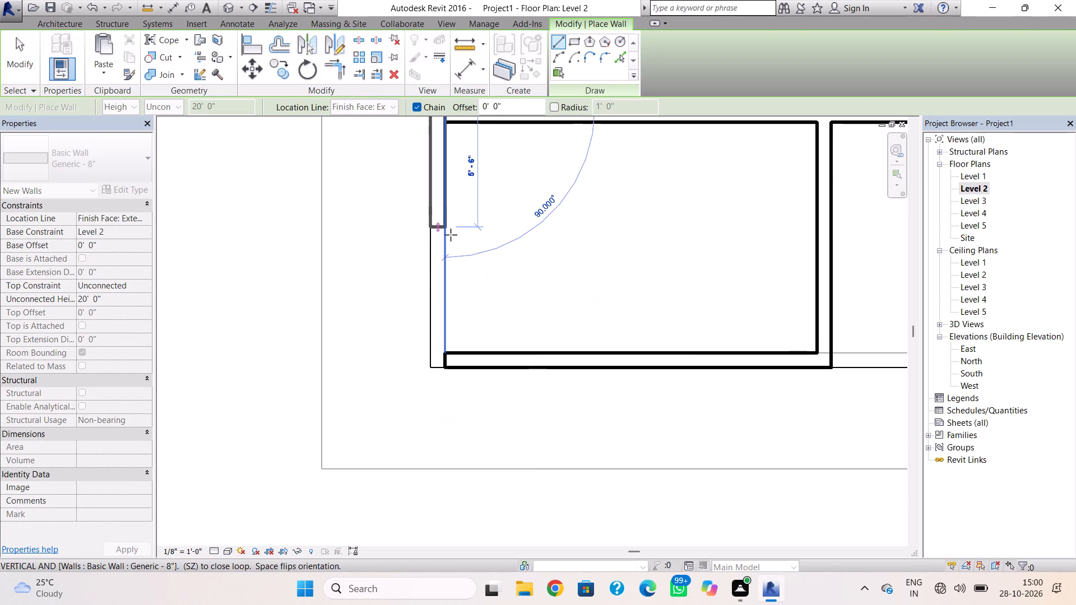
scroll(443, 327, "up", 4)
left_click(448, 382)
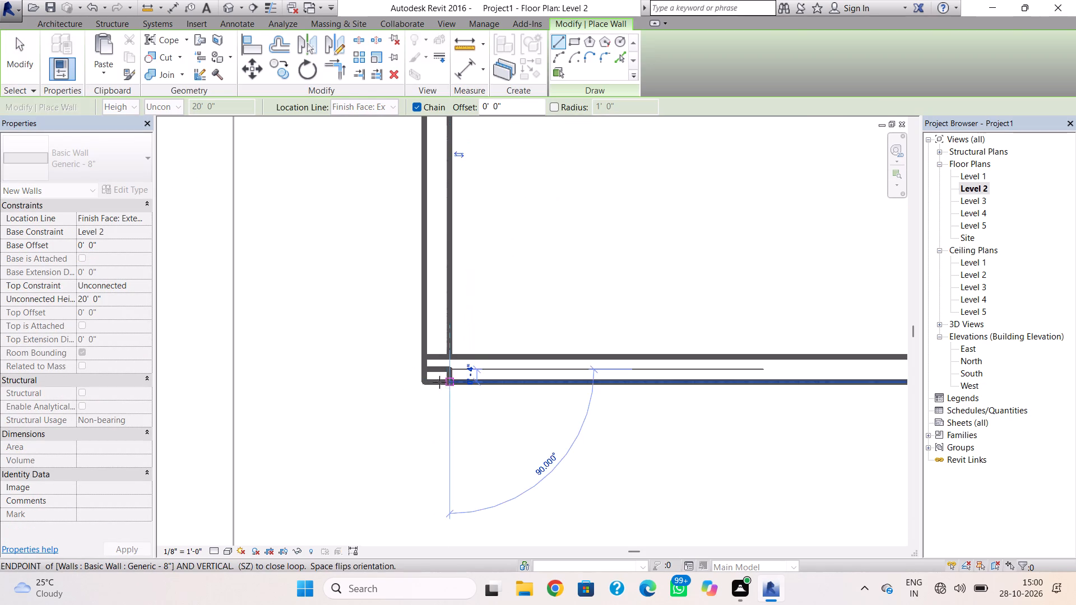
key("Escape")
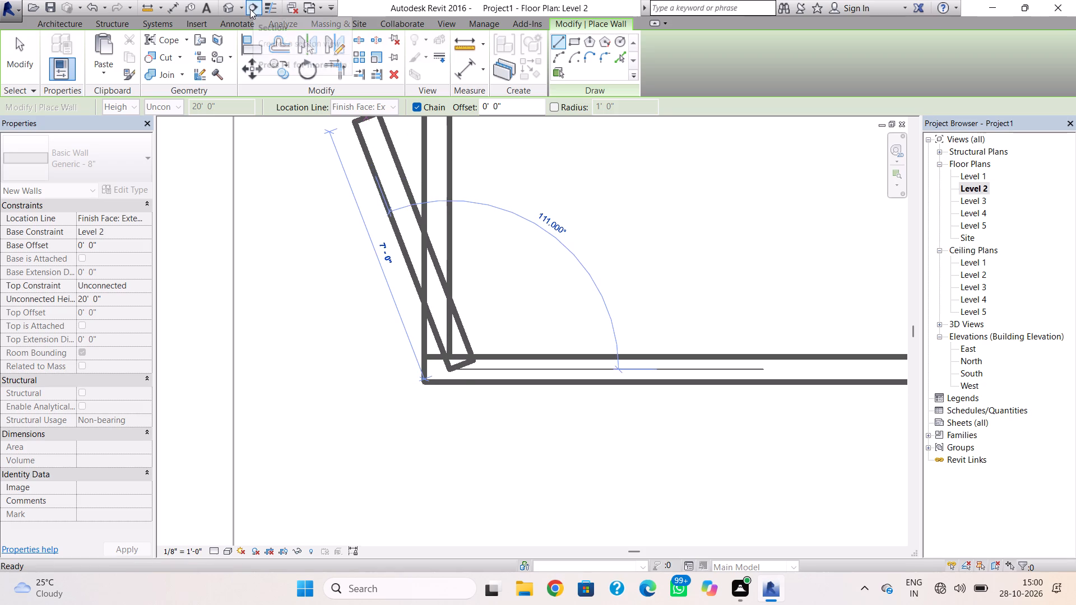
In the Level 2 floor plan, pull the west end of the southwest room's north wall back clear of the west wall.
left_click(233, 2)
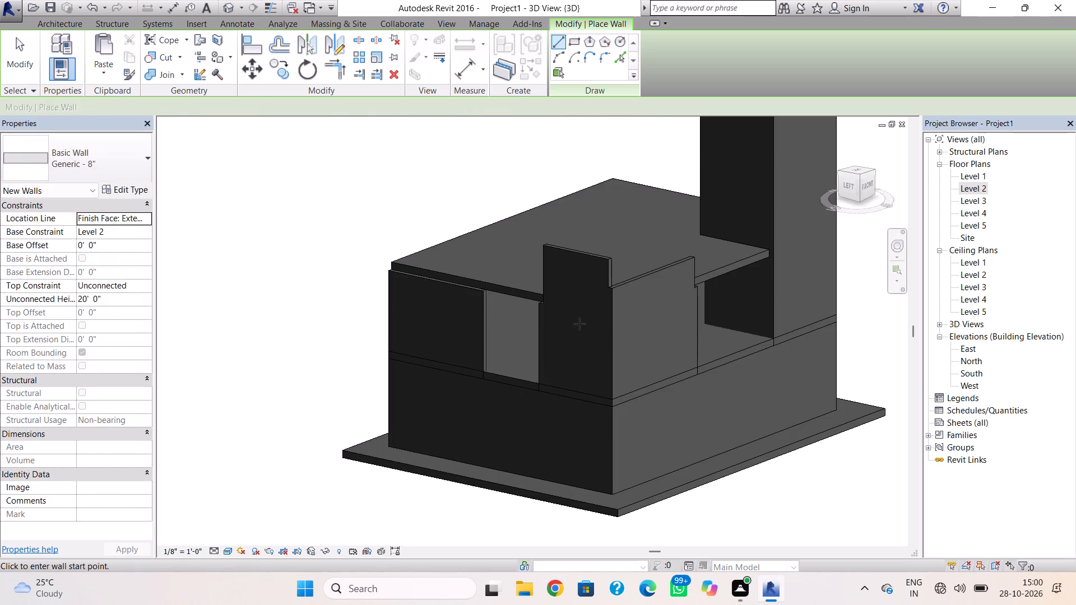
key("Escape")
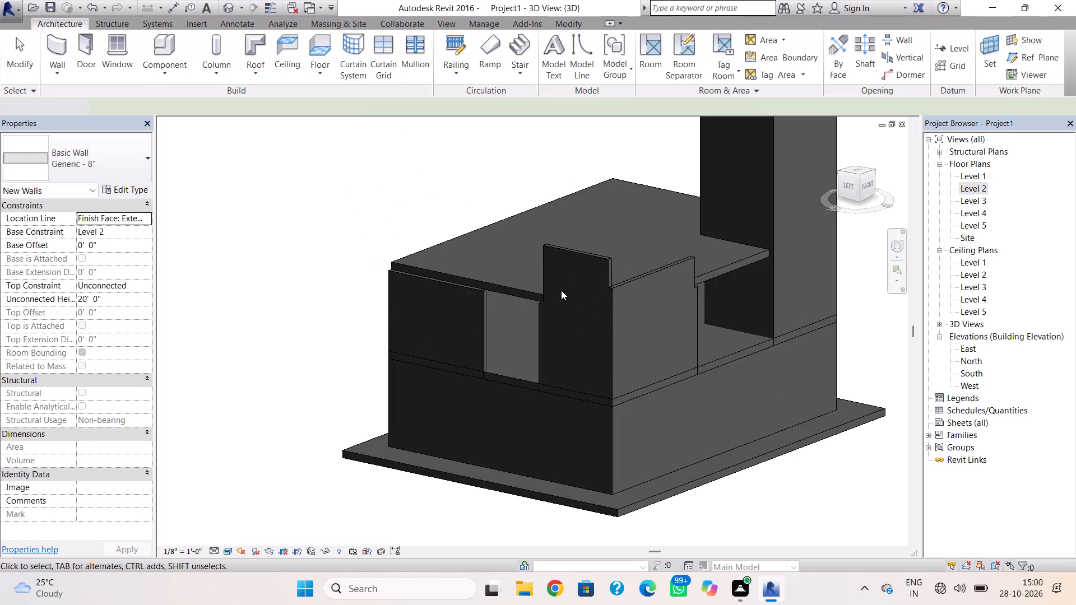
right_click_drag(514, 309, 810, 379, "shift")
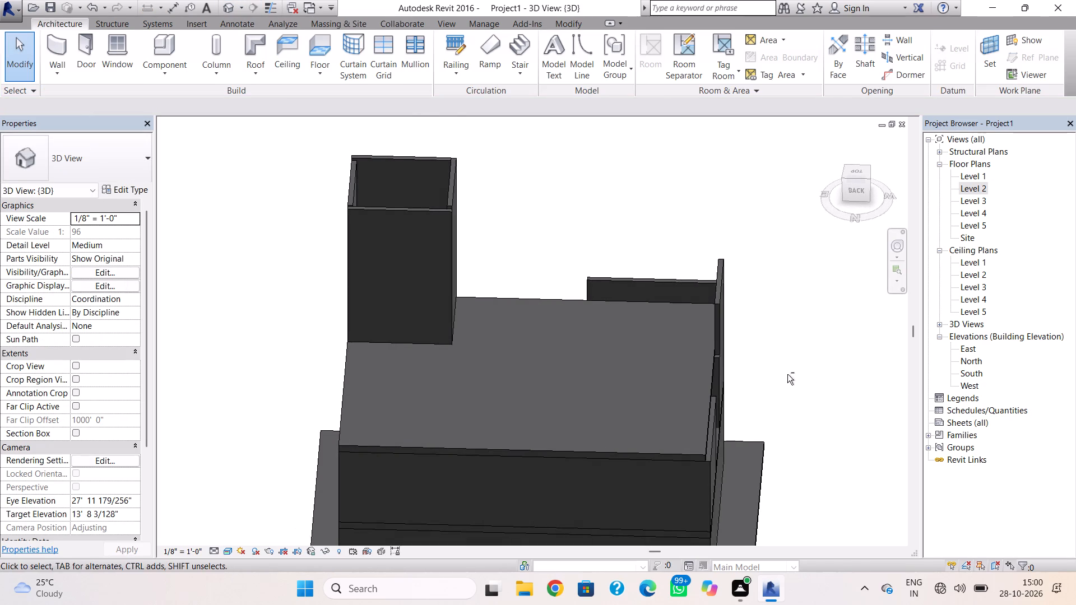
right_click_drag(740, 381, 687, 357, "shift")
scroll(683, 354, "up", 5)
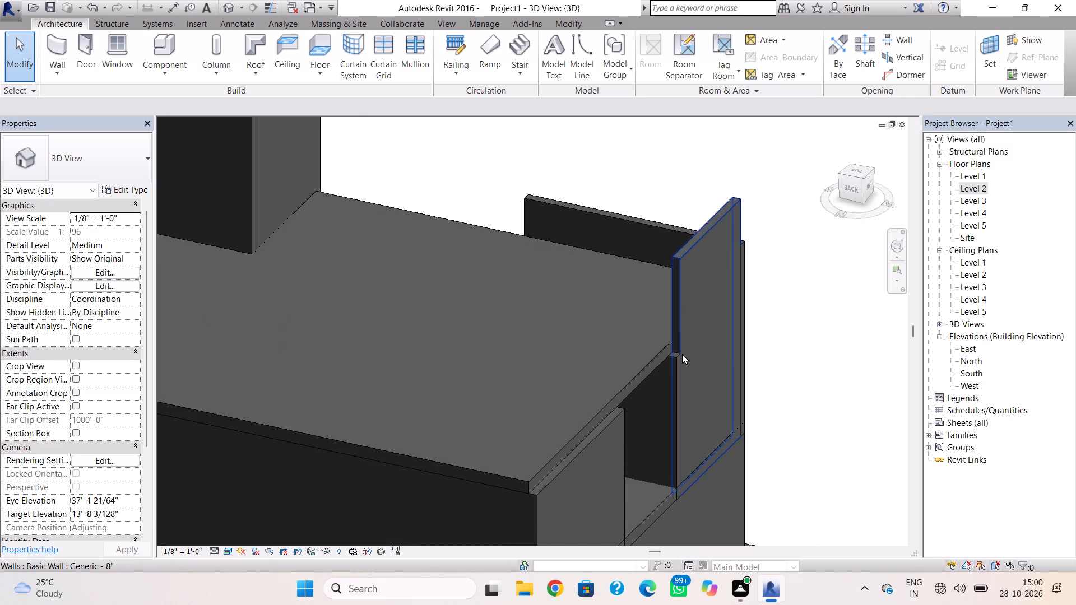
scroll(682, 354, "up", 3)
left_click(665, 359)
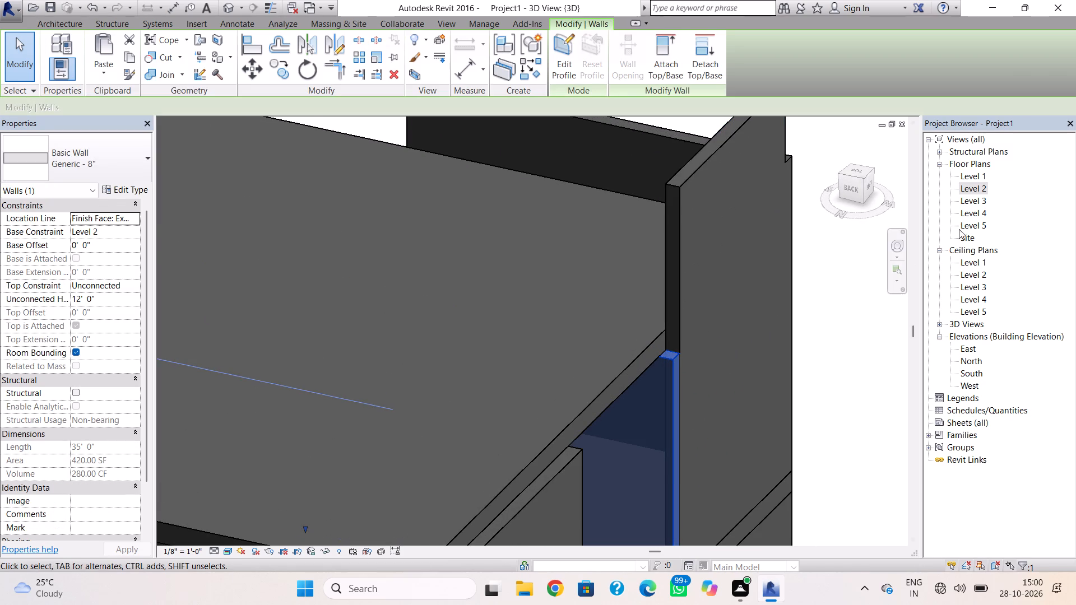
left_click(980, 188)
left_click(980, 188)
scroll(635, 338, "down", 6)
middle_click_drag(633, 296, 553, 434)
scroll(415, 319, "up", 4)
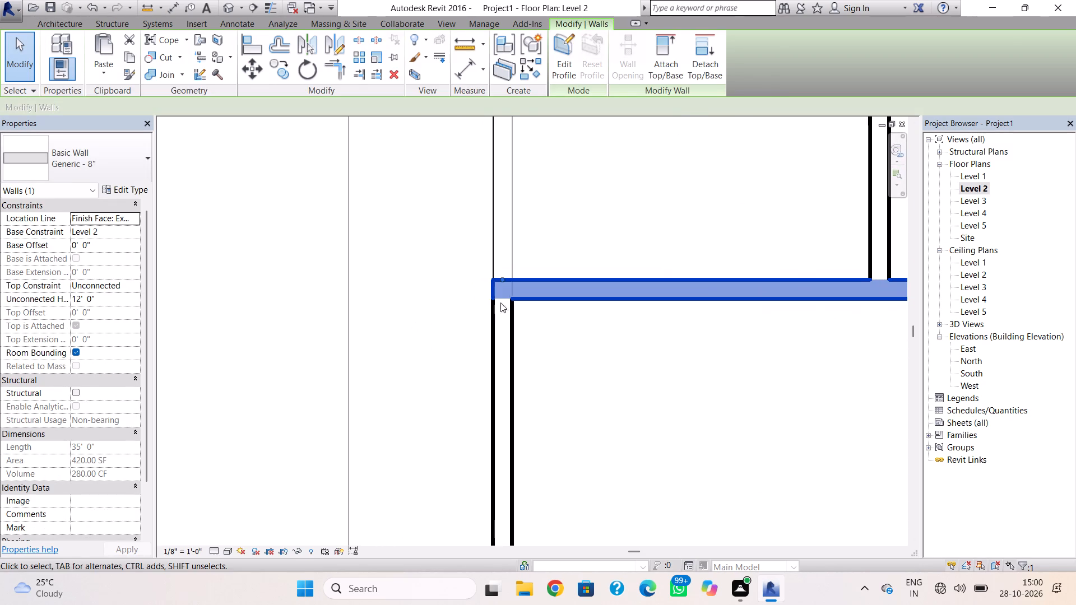
scroll(522, 288, "up", 4)
left_click_drag(490, 268, 521, 268)
left_click(551, 206)
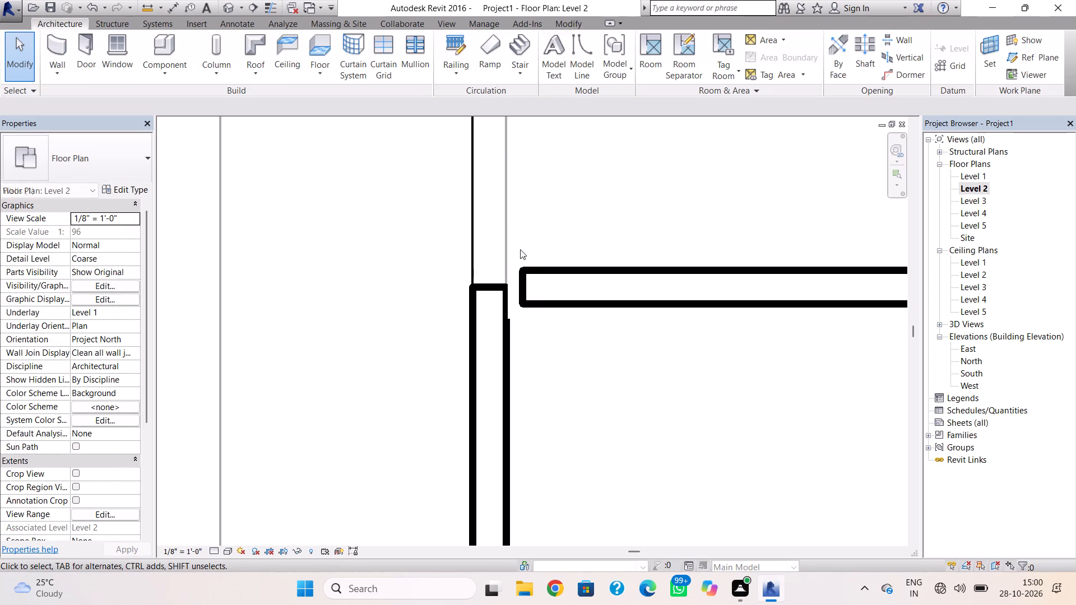
Close the southwest room's northwest corner by extending the west wall to the north wall's outer face line and rejoining the north wall.
left_click(498, 289)
left_click_drag(506, 284, 507, 273)
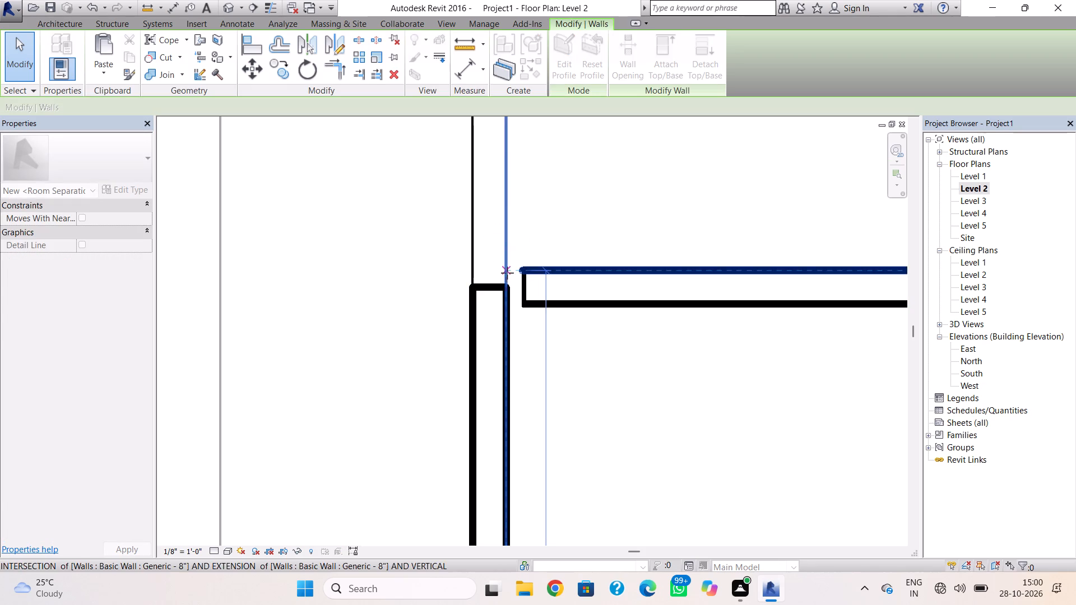
left_click_drag(507, 273, 507, 272)
left_click(552, 227)
scroll(527, 277, "up", 3)
left_click(523, 281)
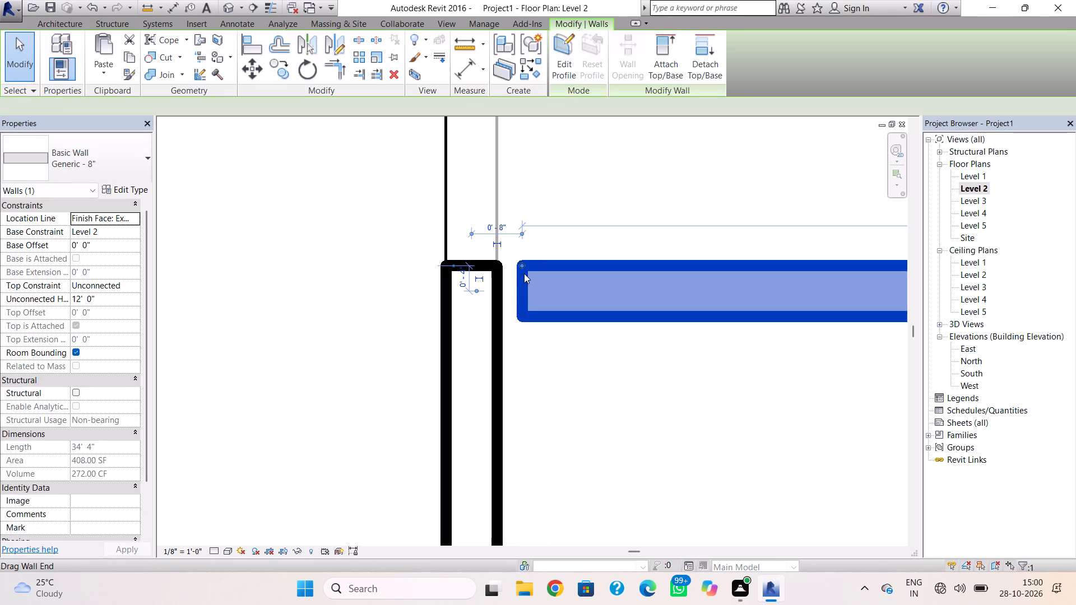
left_click_drag(522, 263, 504, 262)
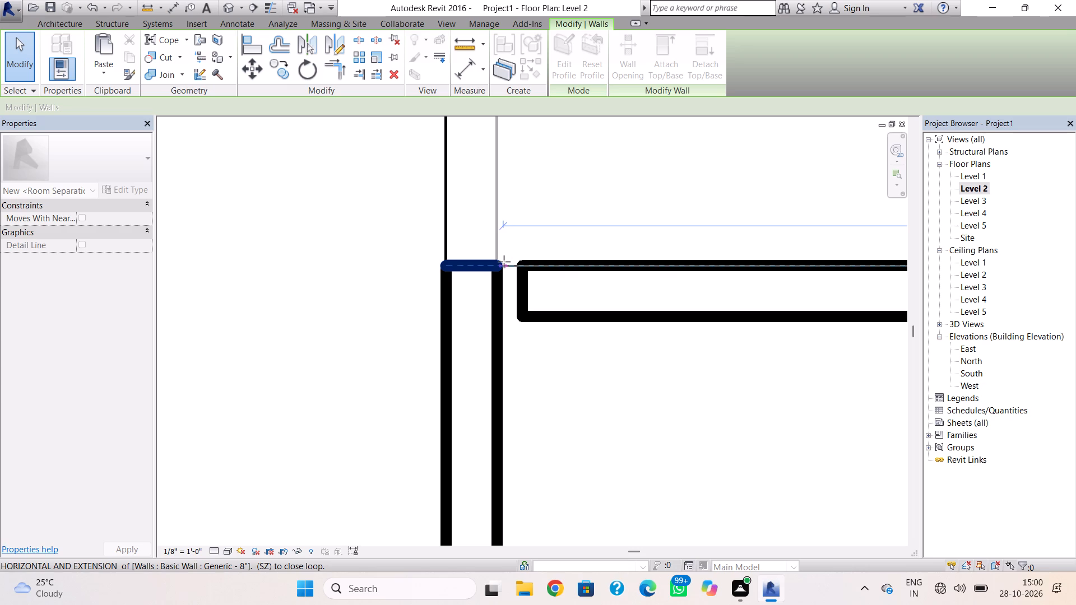
left_click_drag(504, 262, 501, 262)
left_click(583, 185)
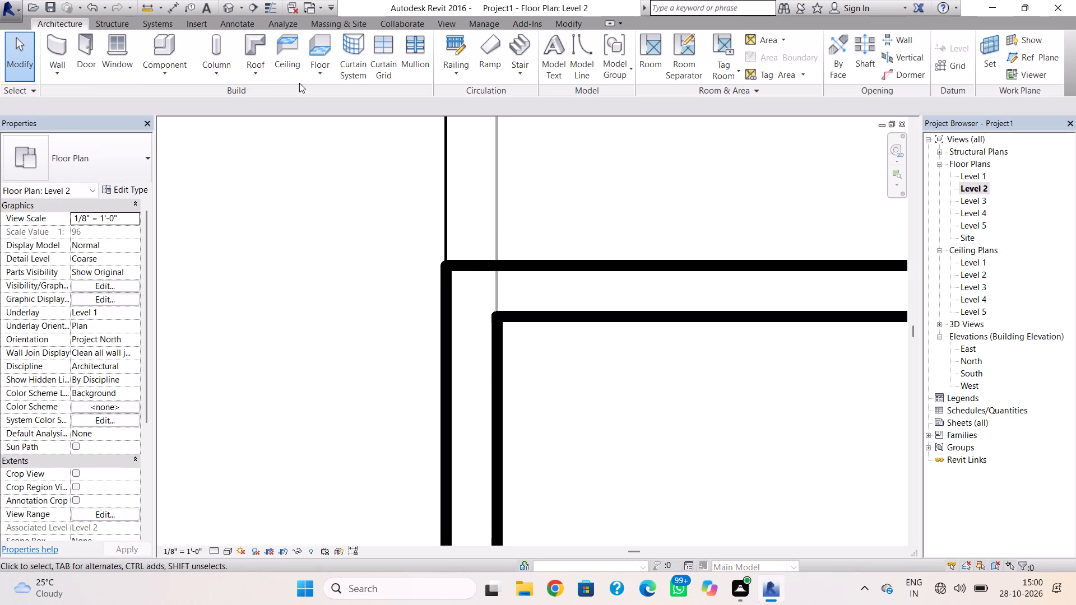
Edit the Level 3 roof footprint, shortening its west boundary line from the north end to the outer face of the northwest room's south wall.
left_click(228, 3)
scroll(636, 296, "down", 4)
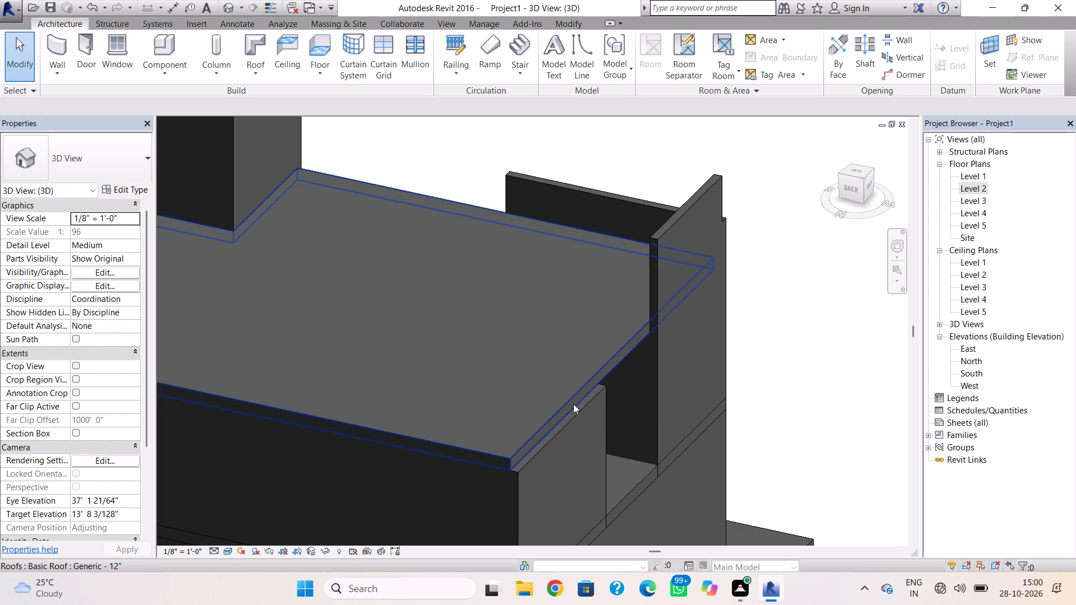
double_click(603, 359)
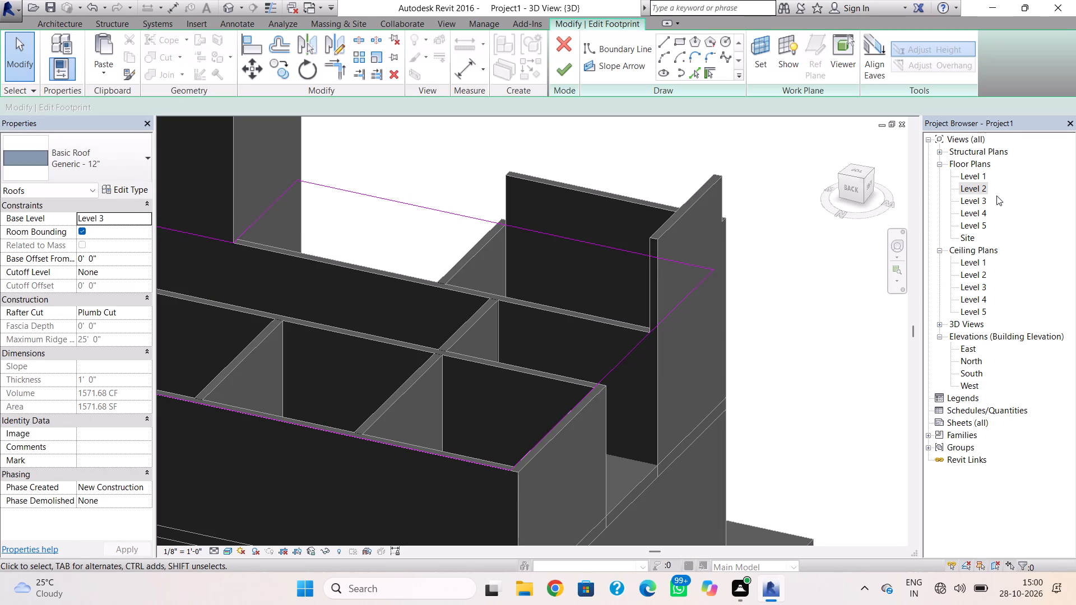
double_click(977, 184)
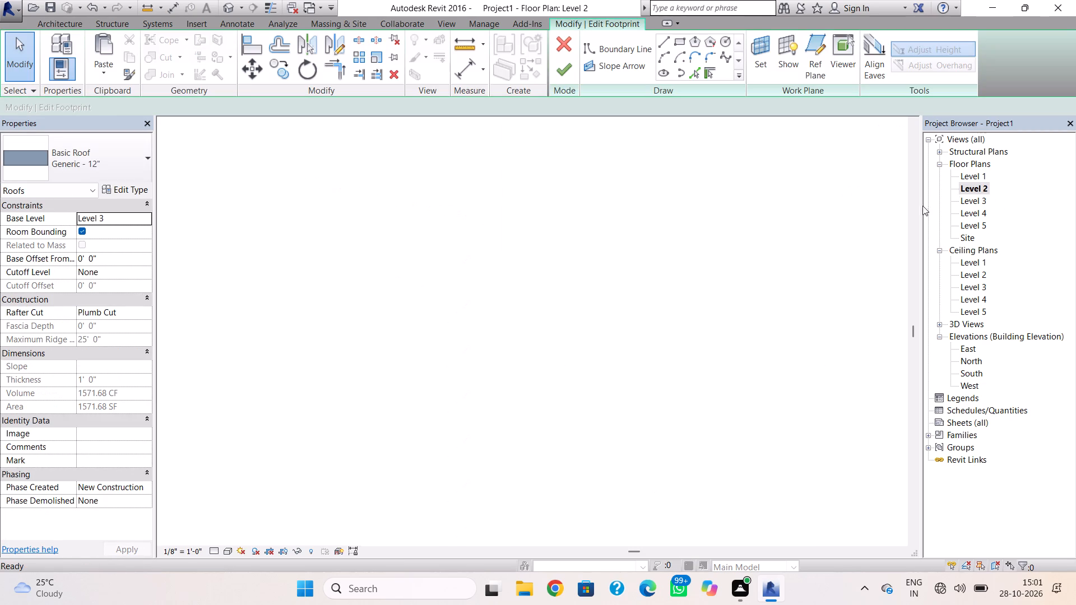
scroll(572, 370, "down", 12)
middle_click_drag(567, 375, 576, 451)
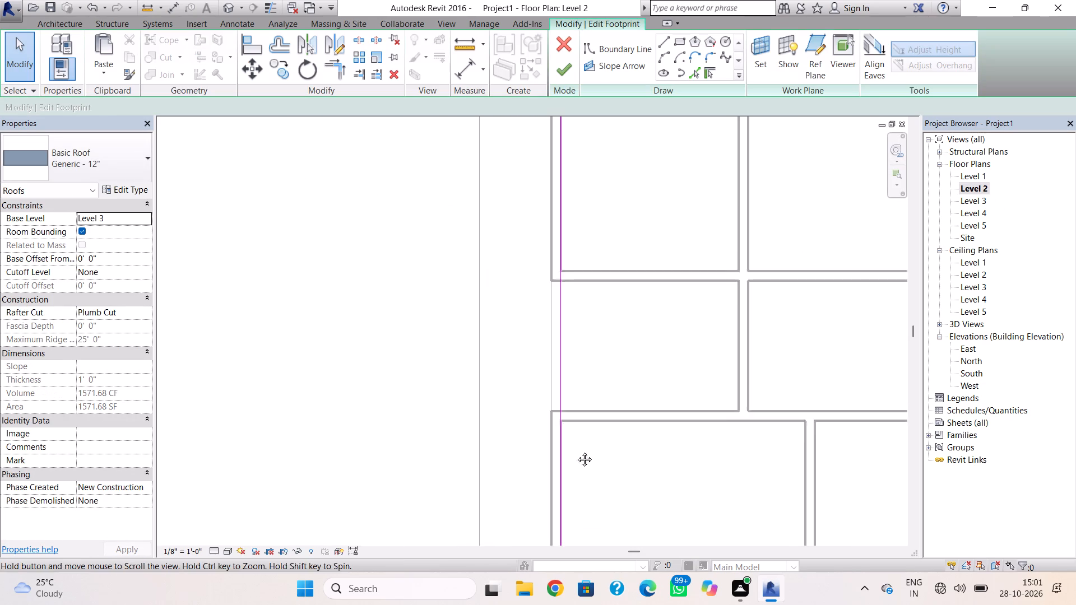
middle_click_drag(576, 451, 576, 466)
scroll(579, 436, "down", 5)
scroll(562, 365, "up", 5)
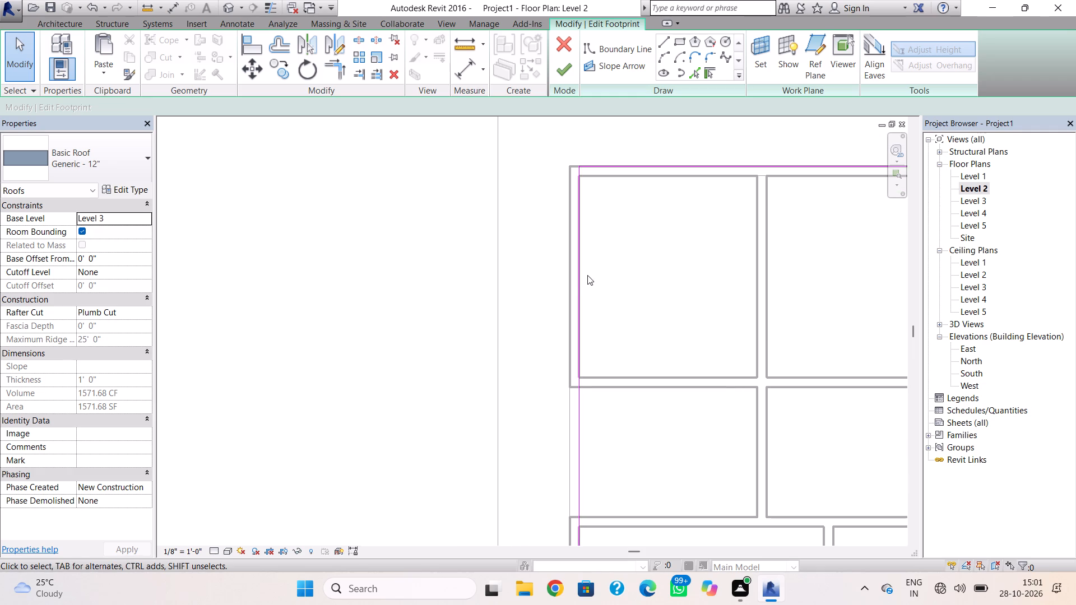
left_click(581, 278)
left_click_drag(579, 165, 579, 195)
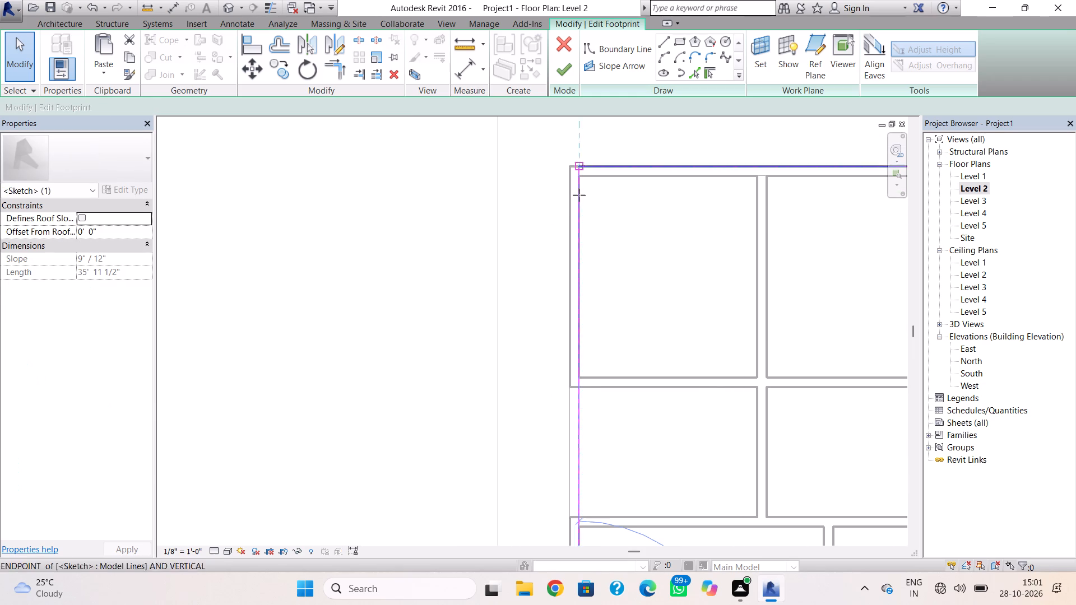
left_click_drag(579, 195, 578, 389)
left_click(449, 378)
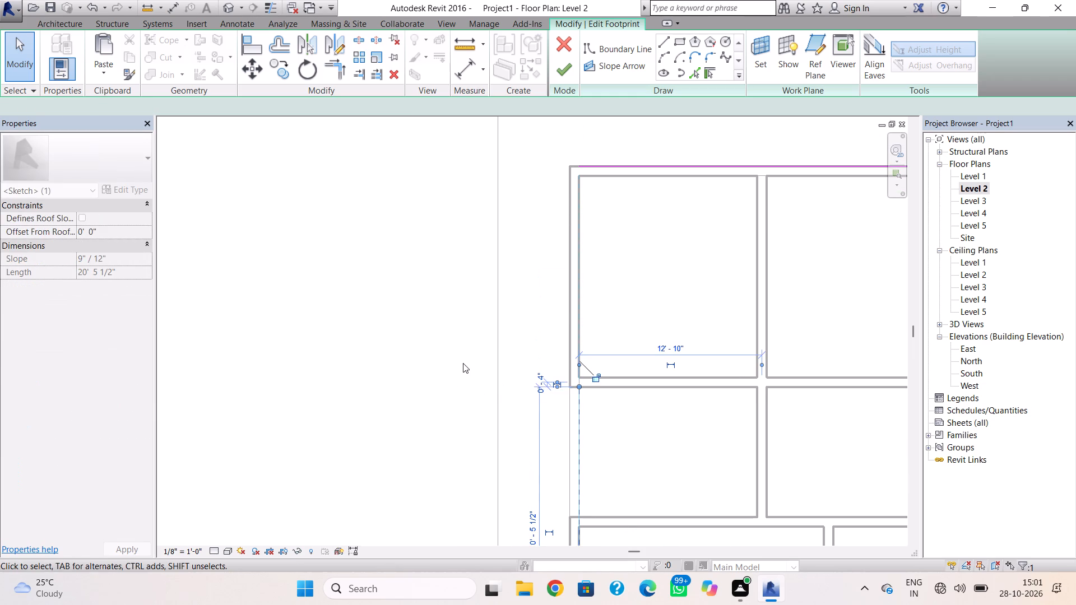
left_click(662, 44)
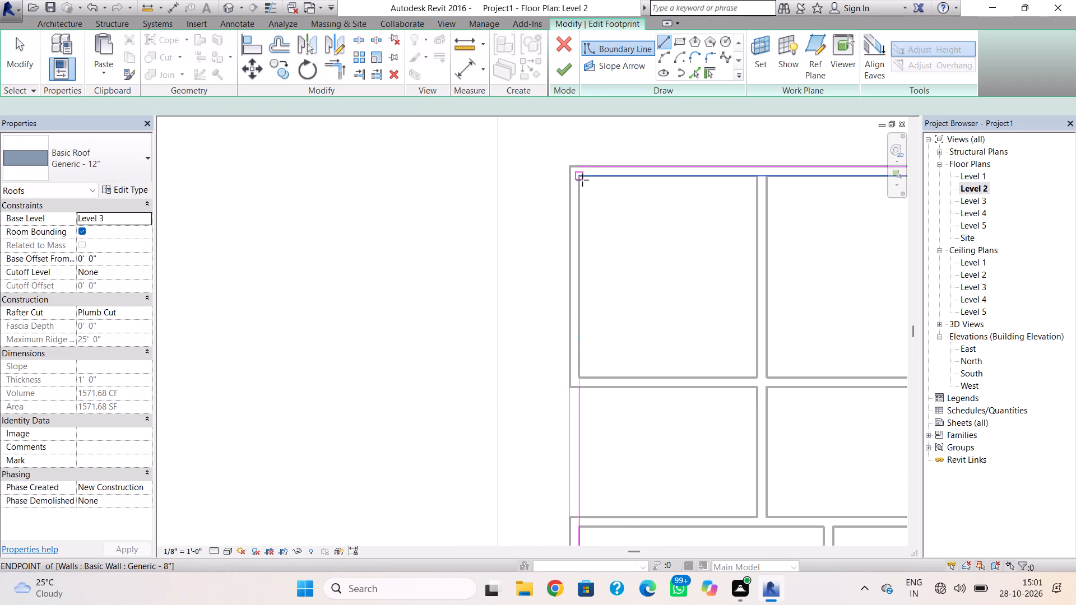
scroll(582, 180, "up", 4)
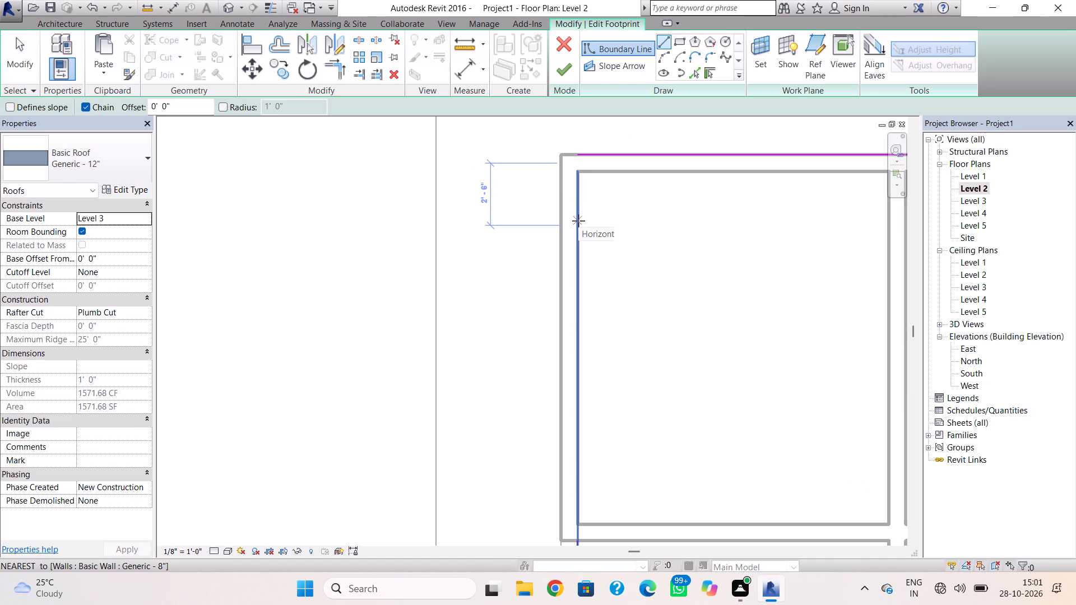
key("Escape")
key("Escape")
Extend the roof's north boundary line west to the outer corner of the northwest room's walls.
left_click(582, 156)
scroll(582, 156, "up", 3)
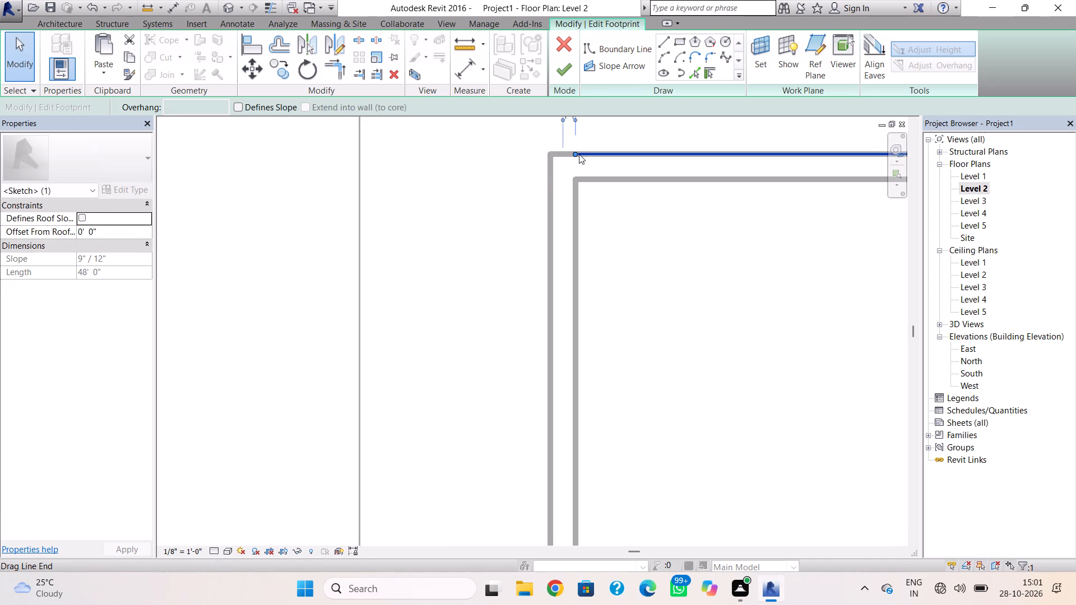
left_click_drag(576, 154, 555, 159)
left_click(513, 183)
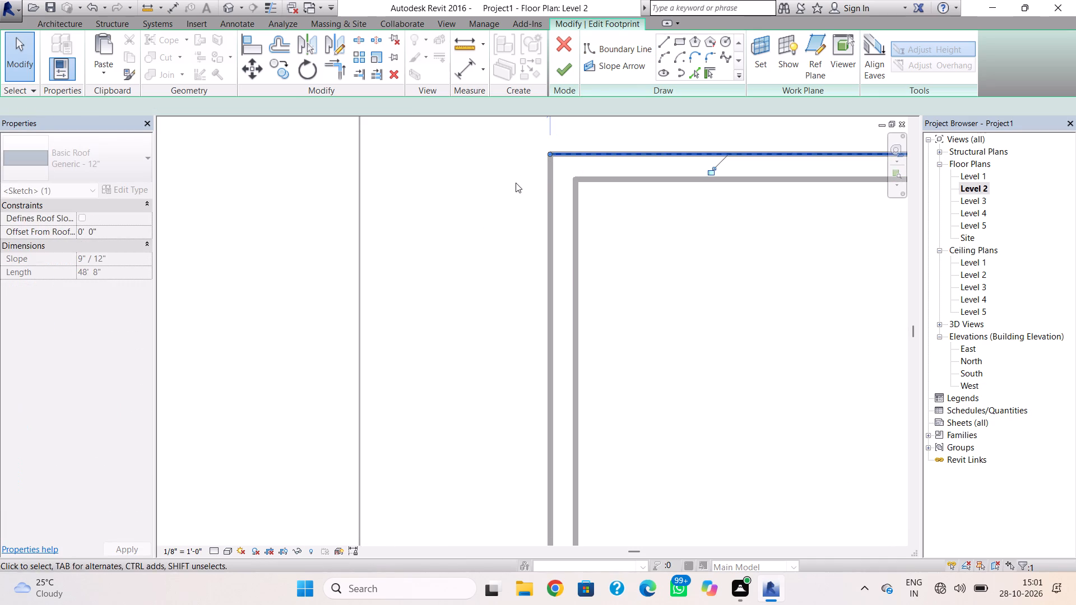
Draw boundary lines down the northwest room's outer west face and 0'-8" east to the shortened west line, and finish the roof.
left_click(664, 41)
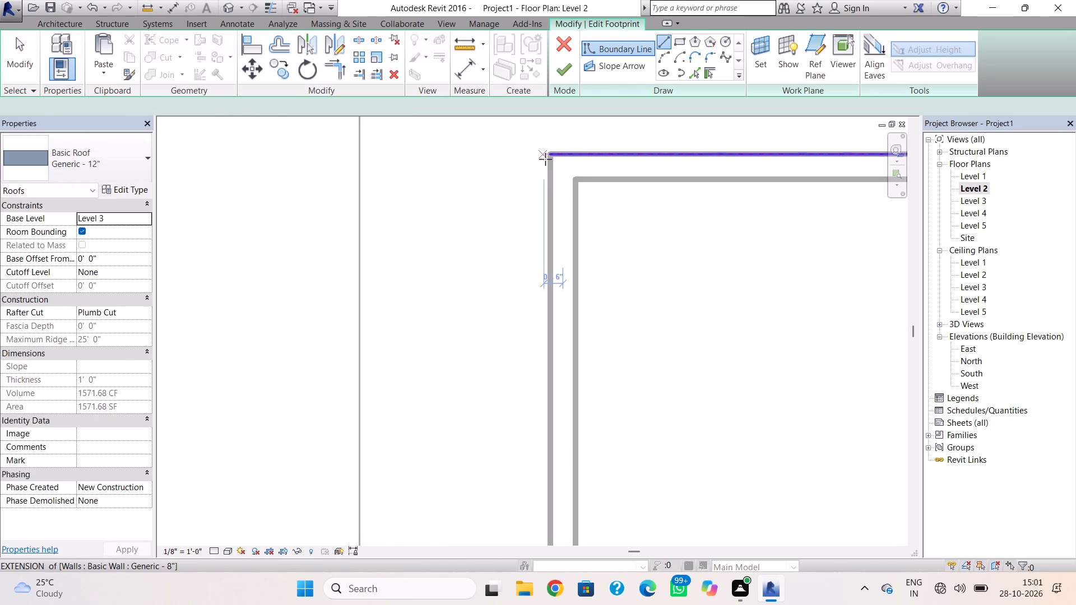
left_click(549, 156)
scroll(539, 389, "down", 2)
middle_click_drag(539, 389, 564, 244)
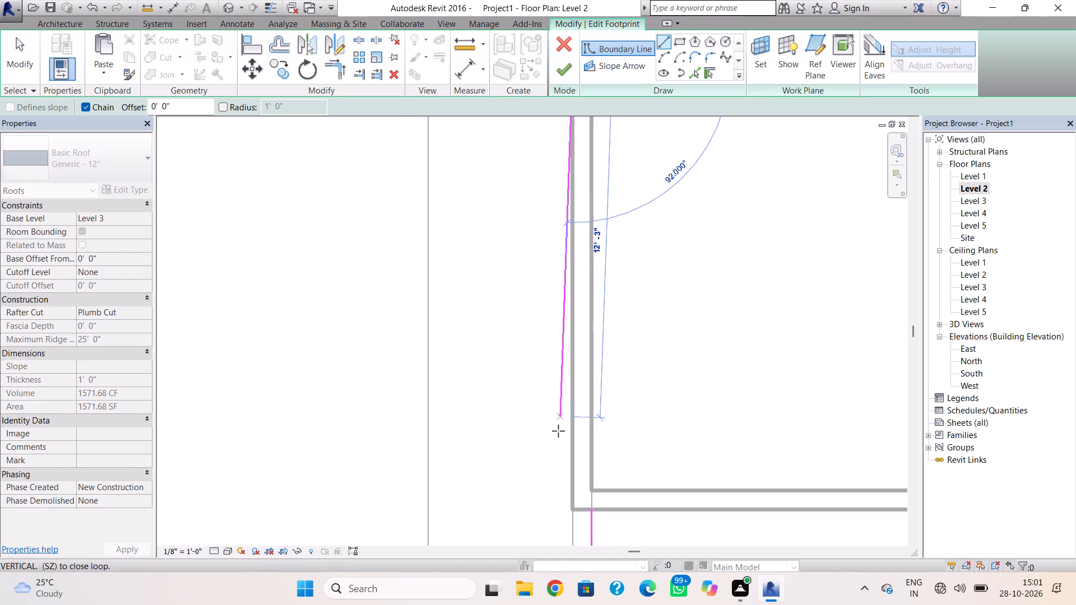
scroll(564, 536, "up", 5)
scroll(575, 484, "up", 4)
left_click(579, 483)
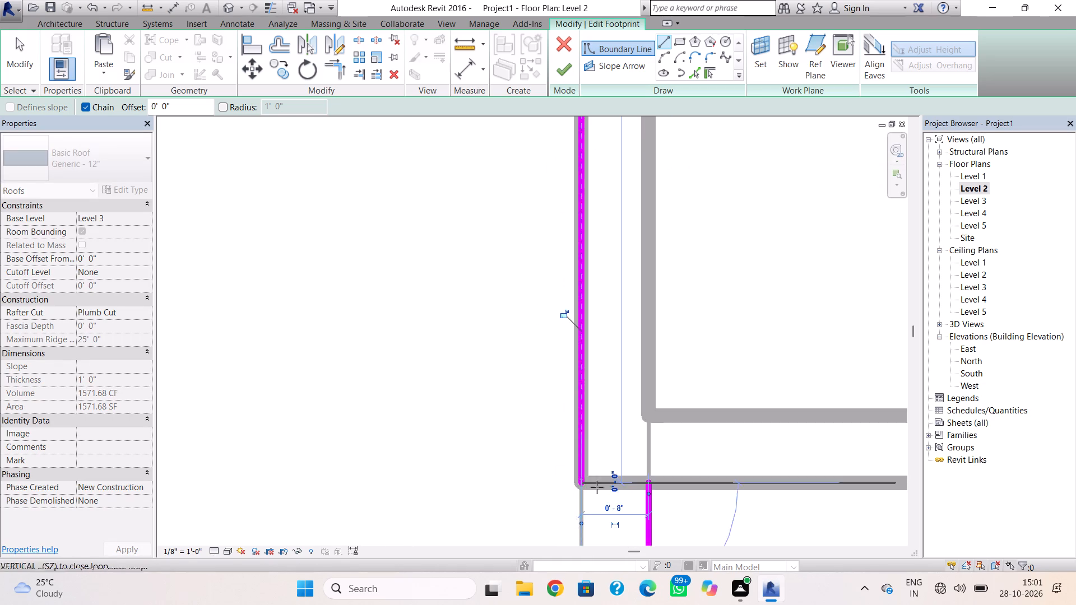
left_click(644, 485)
key("Escape")
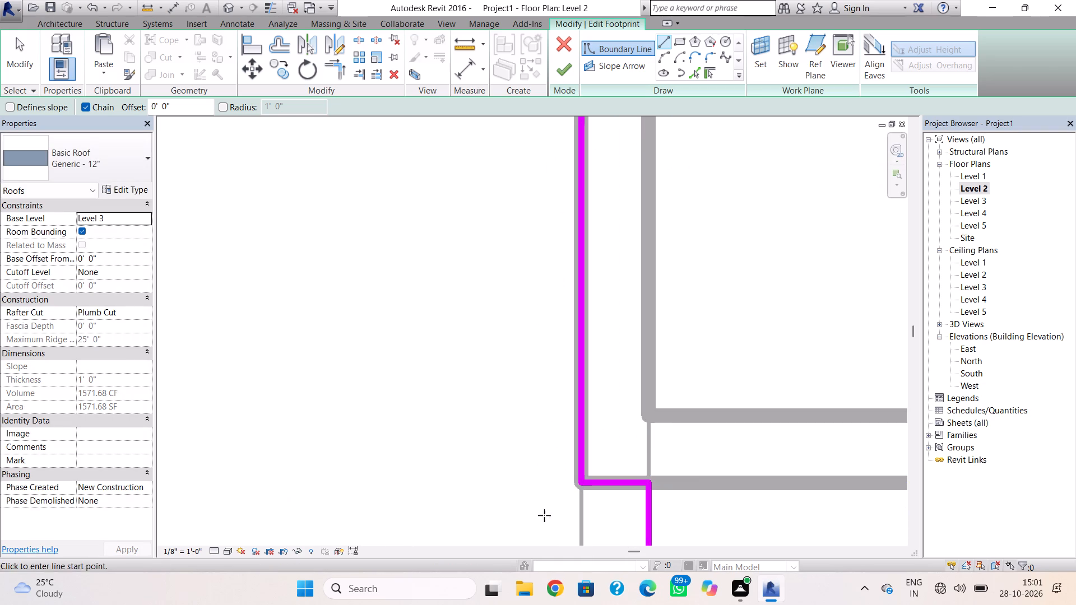
left_click(556, 72)
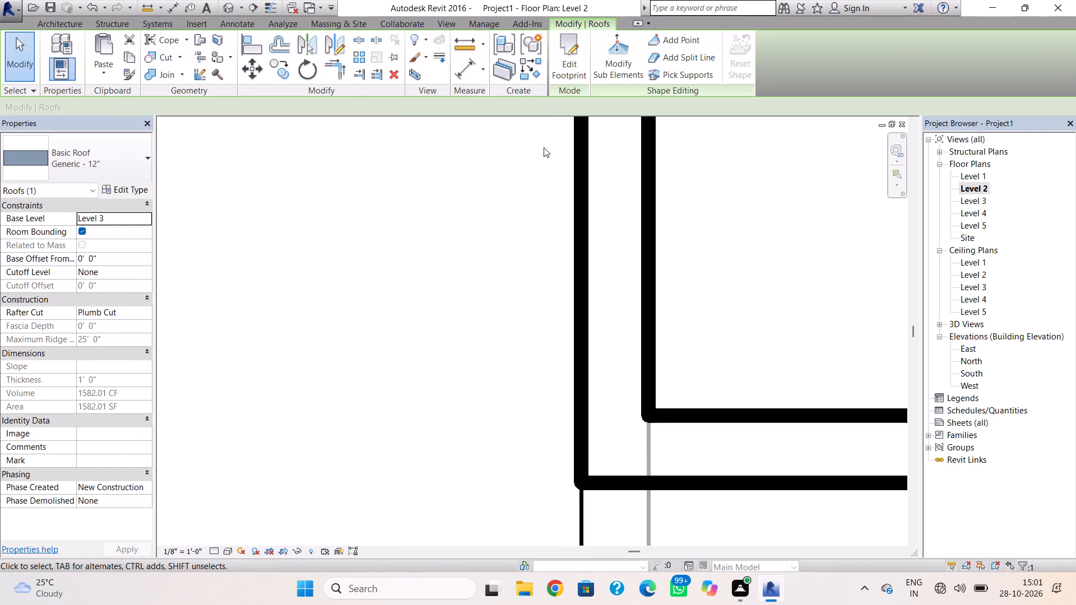
In the 3D view, lower the top of the southwest room's west wall to a height of about 16'-0".
left_click(234, 9)
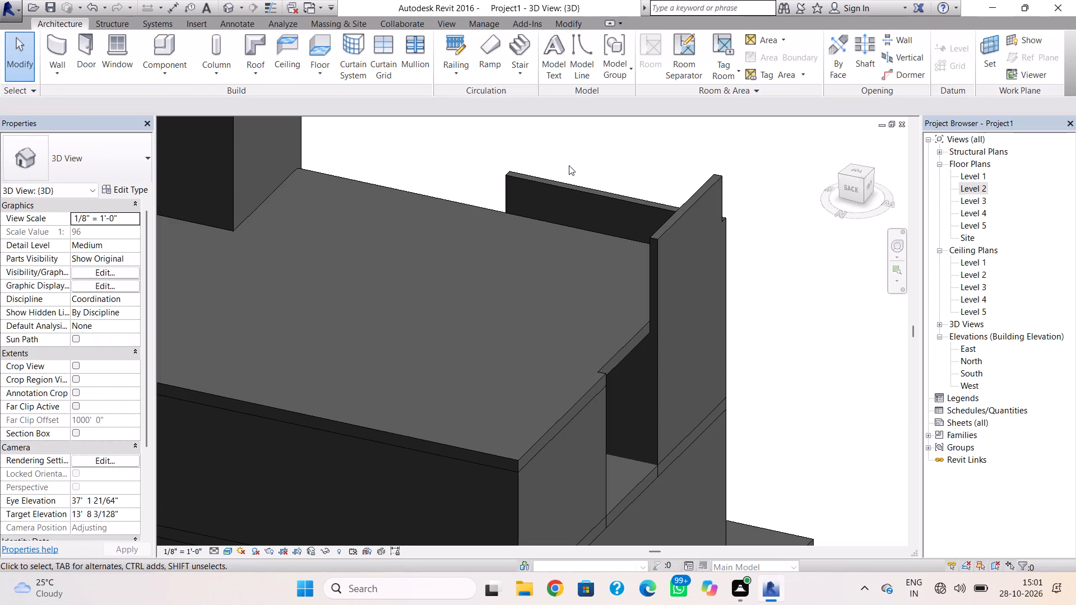
right_click_drag(603, 387, 401, 397, "shift")
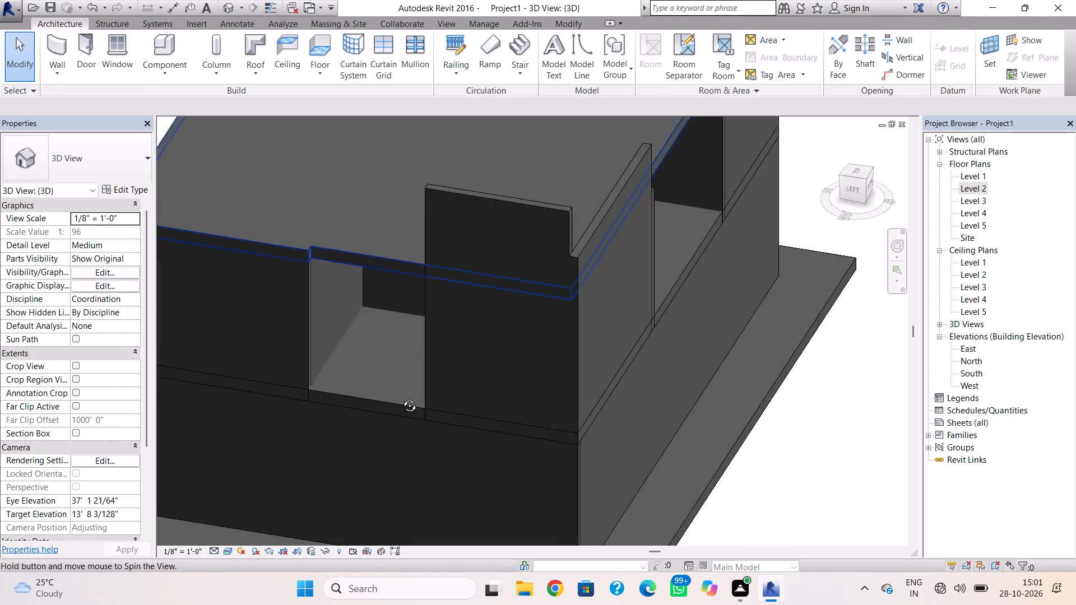
right_click_drag(401, 397, 428, 300, "shift")
right_click_drag(476, 295, 481, 318, "shift")
left_click(530, 160)
left_click_drag(518, 152, 516, 180)
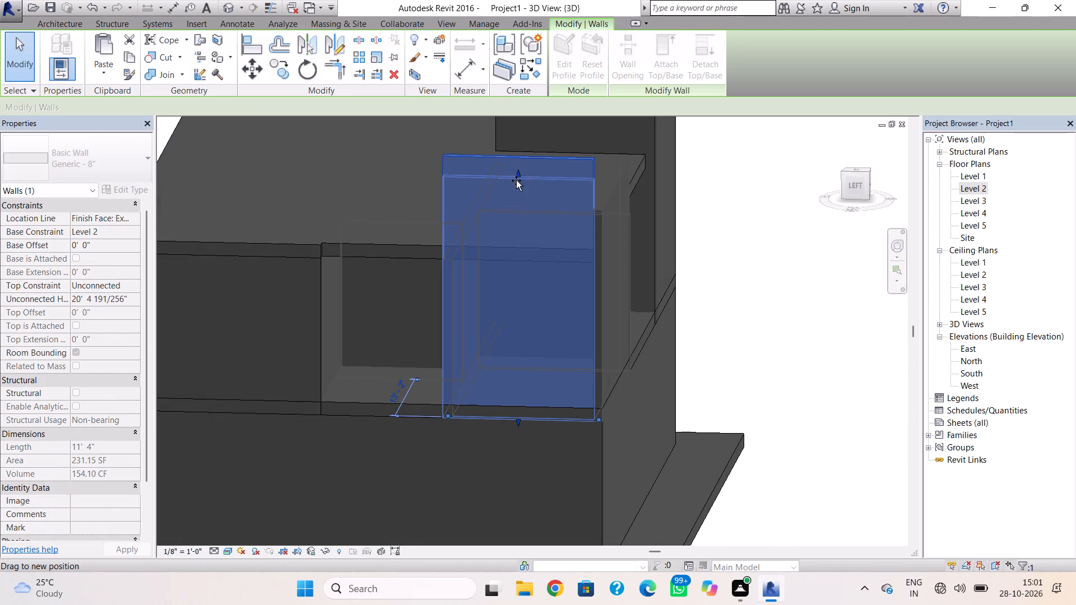
left_click_drag(516, 180, 526, 209)
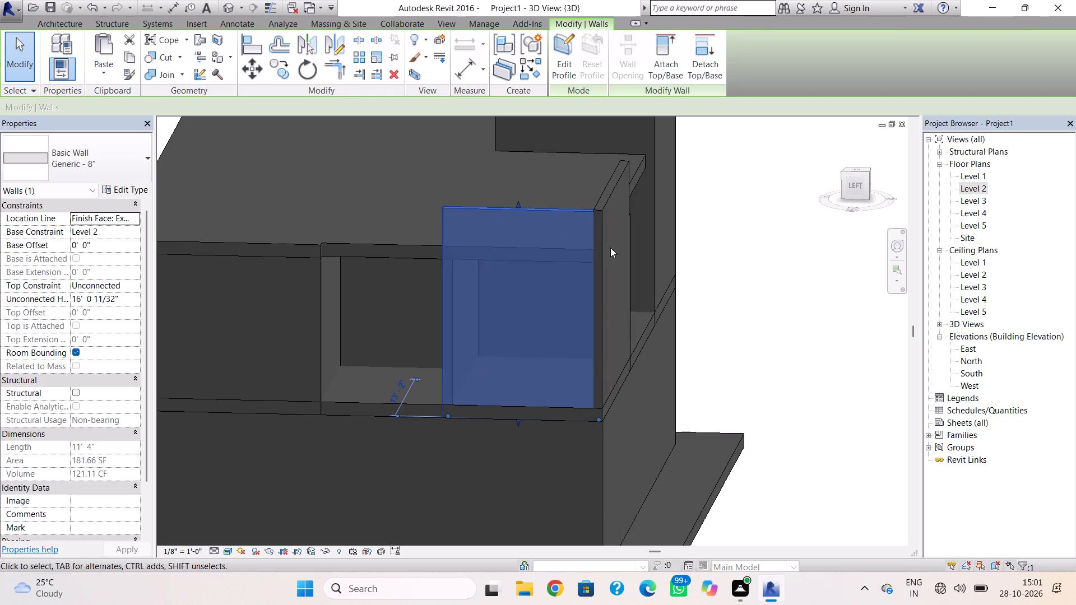
key("Escape")
In the Level 2 plan, pull the north end of the southwest room's east wall back from the north wall, to a length of 10'-10".
right_click_drag(586, 271, 387, 241, "shift")
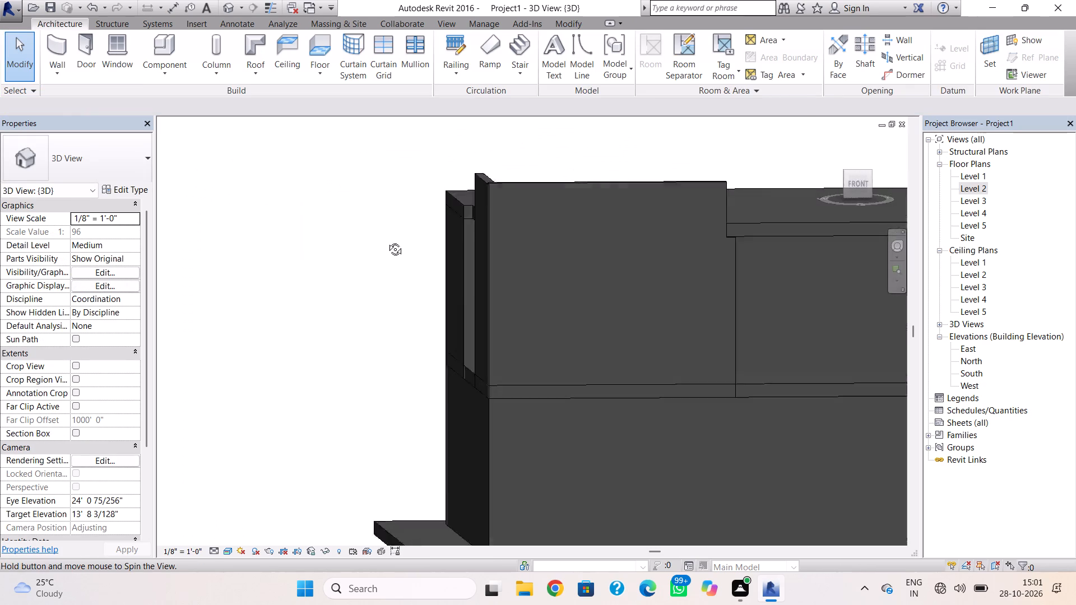
right_click_drag(387, 241, 330, 304, "shift")
left_click(722, 274)
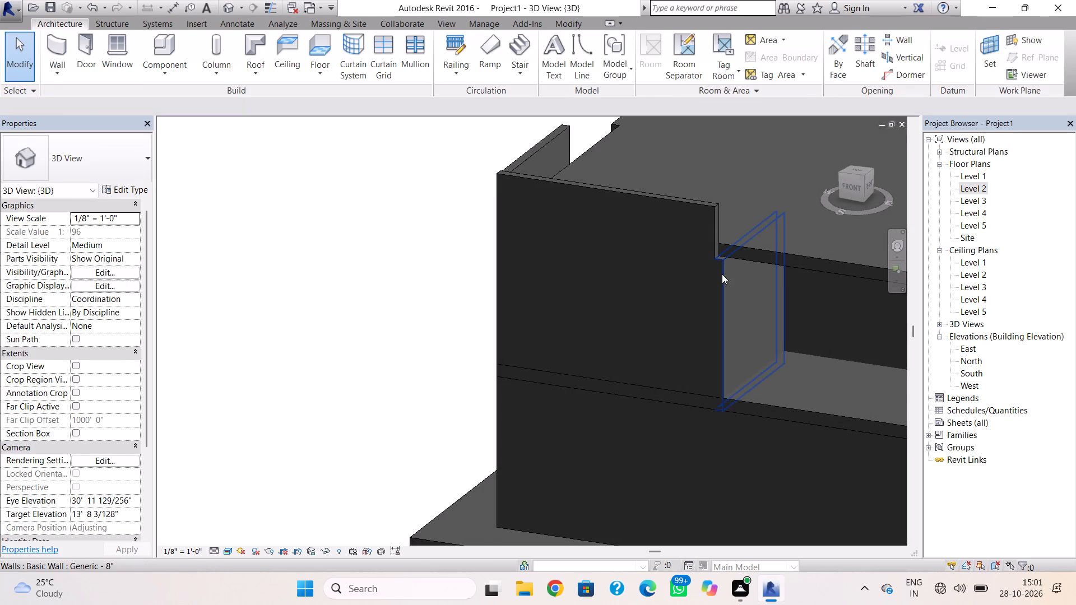
double_click(979, 184)
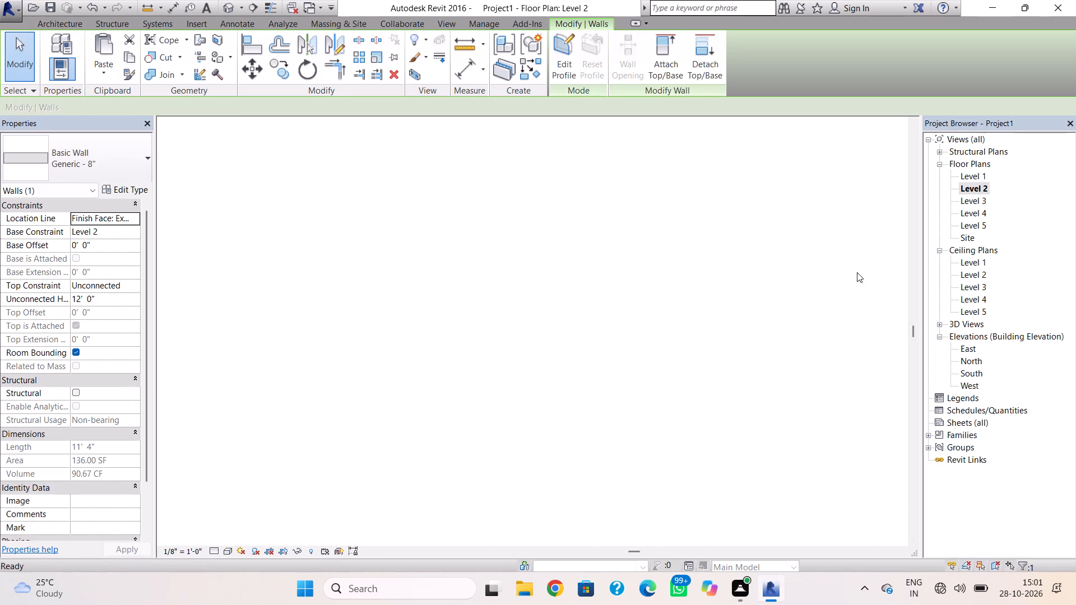
scroll(688, 364, "down", 9)
middle_click_drag(686, 408, 39, 579)
scroll(502, 518, "down", 2)
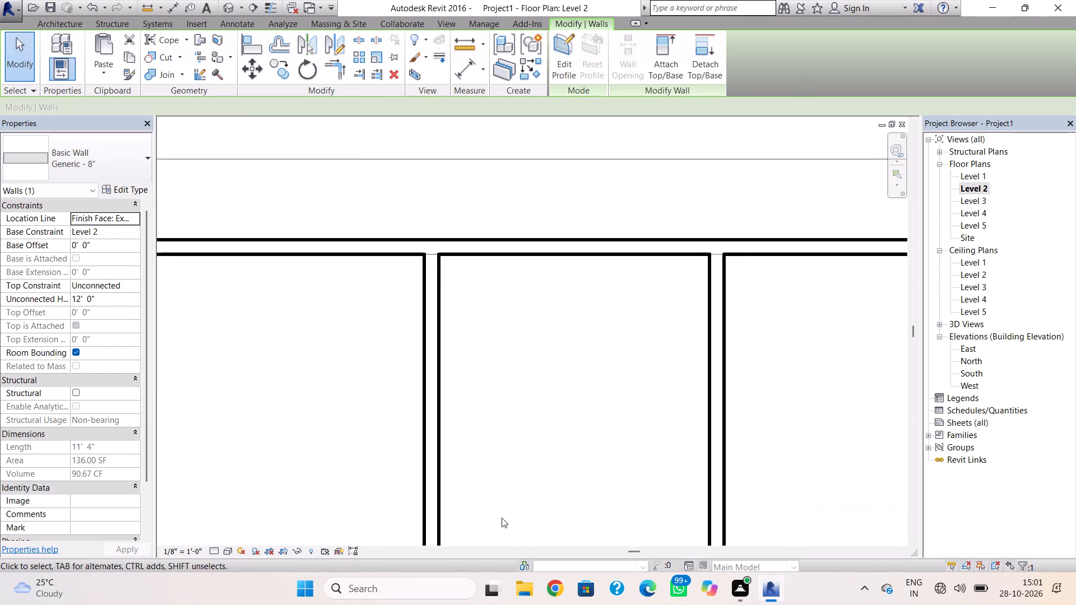
scroll(502, 518, "down", 6)
middle_click_drag(479, 535, 520, 259)
scroll(586, 365, "up", 5)
scroll(528, 396, "up", 5)
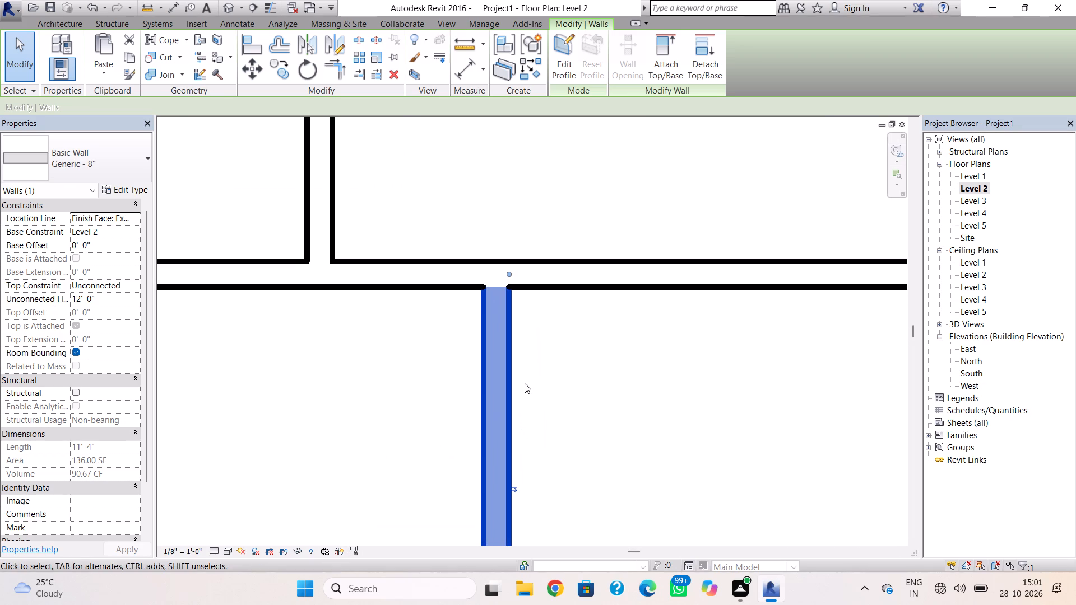
left_click_drag(511, 272, 511, 294)
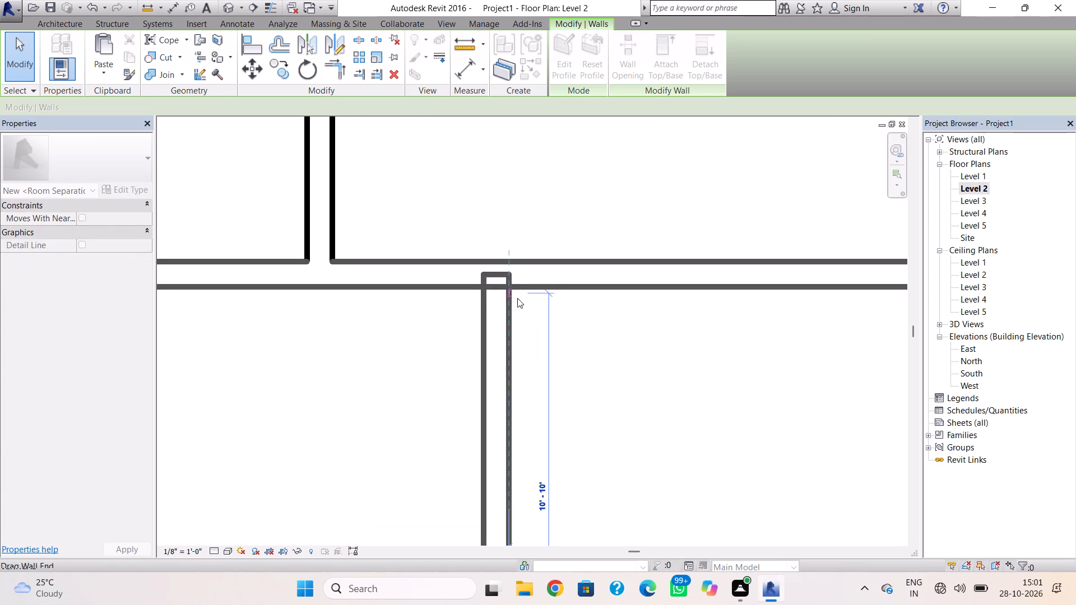
Pull the same wall's south end back clear of the south wall, shortening it to 10'-4".
scroll(537, 347, "down", 2)
scroll(628, 422, "down", 1)
middle_click_drag(625, 452, 632, 358)
scroll(554, 499, "up", 5)
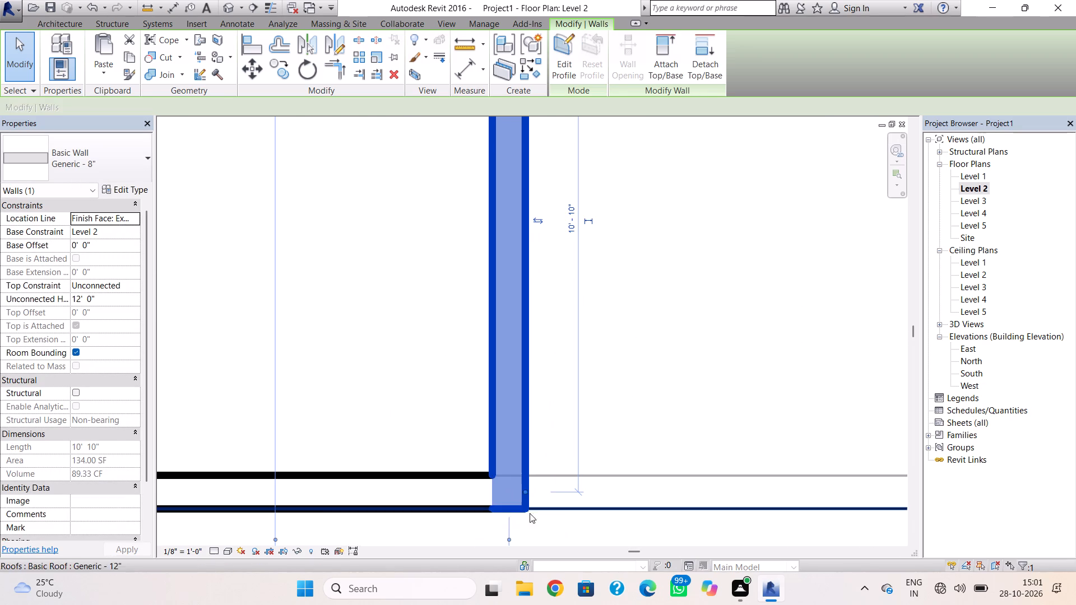
left_click_drag(526, 490, 523, 466)
scroll(628, 422, "up", 4)
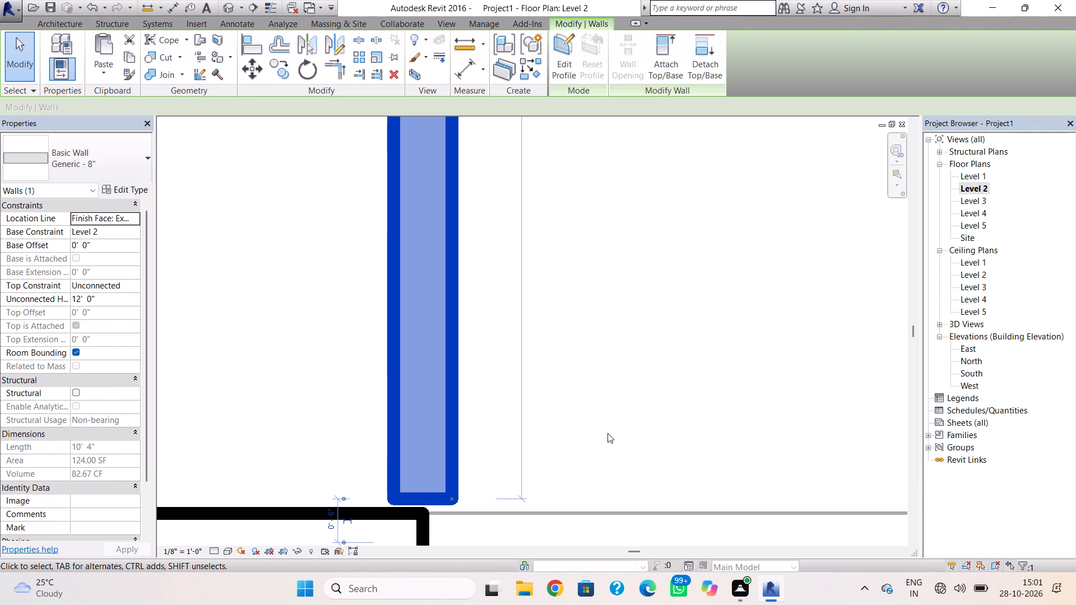
left_click(607, 433)
Shorten the east end of the southwest room's south wall to the west face of the detached east wall.
middle_click_drag(422, 514, 551, 347)
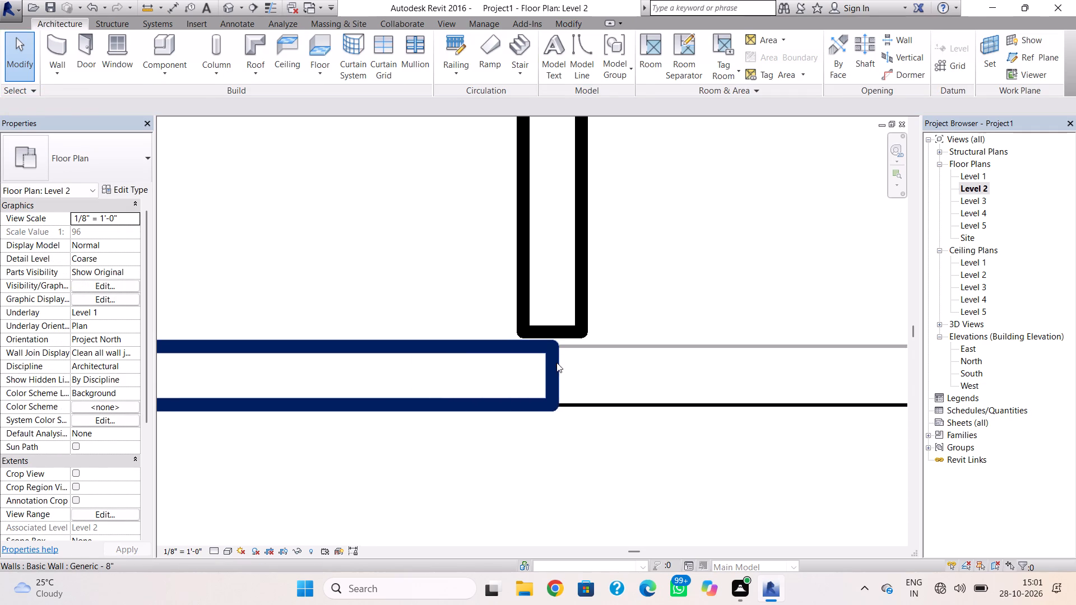
left_click(556, 364)
left_click_drag(551, 343, 530, 339)
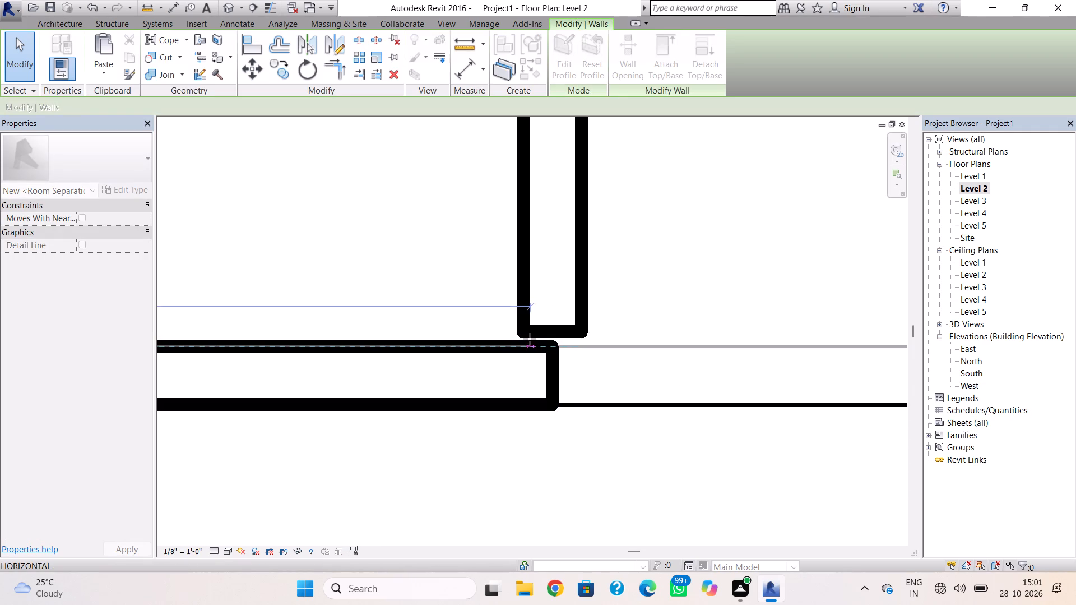
left_click_drag(530, 339, 521, 338)
left_click(626, 302)
Extend the east wall's south end to the south wall's outer face so the two join at the corner.
left_click_drag(556, 333, 561, 335)
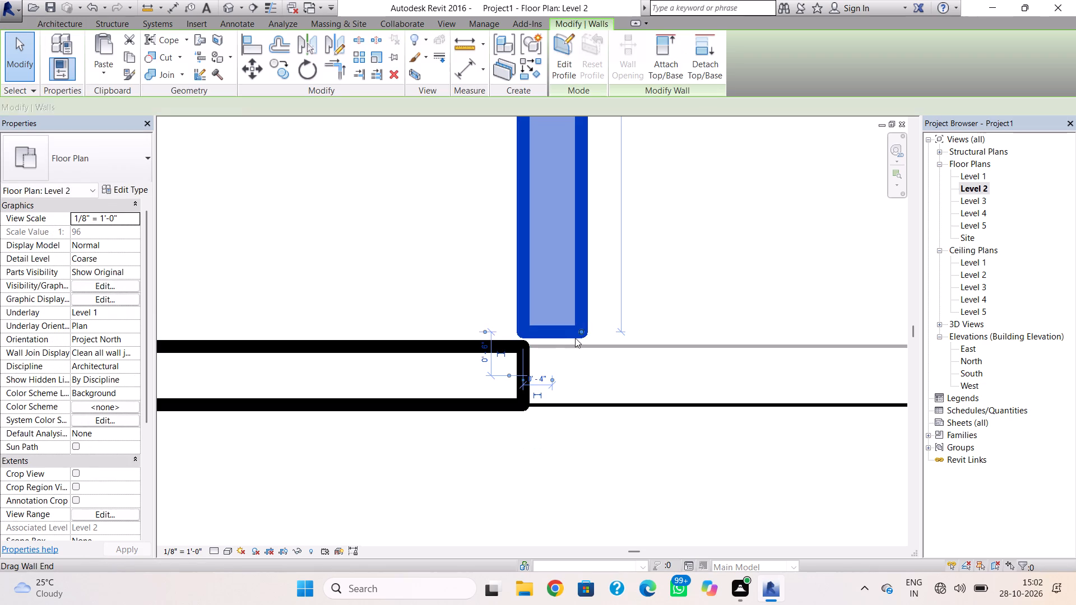
left_click_drag(583, 329, 597, 397)
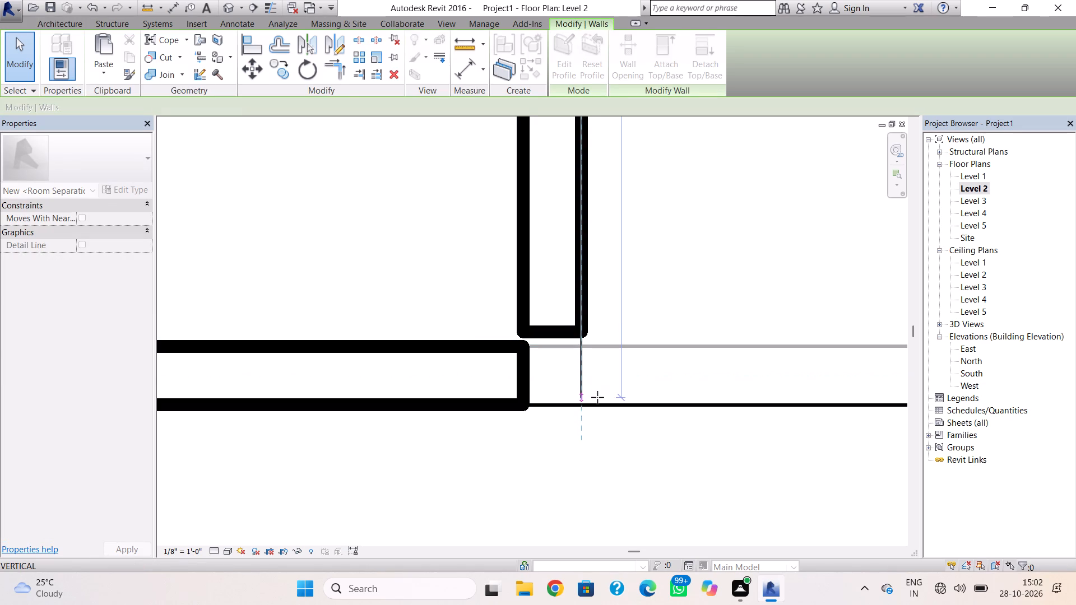
left_click_drag(597, 397, 597, 402)
left_click(669, 278)
Extend the east wall's north end back into the room's north wall to restore the T-join.
scroll(649, 282, "down", 5)
scroll(637, 300, "up", 2)
middle_click_drag(635, 307, 613, 379)
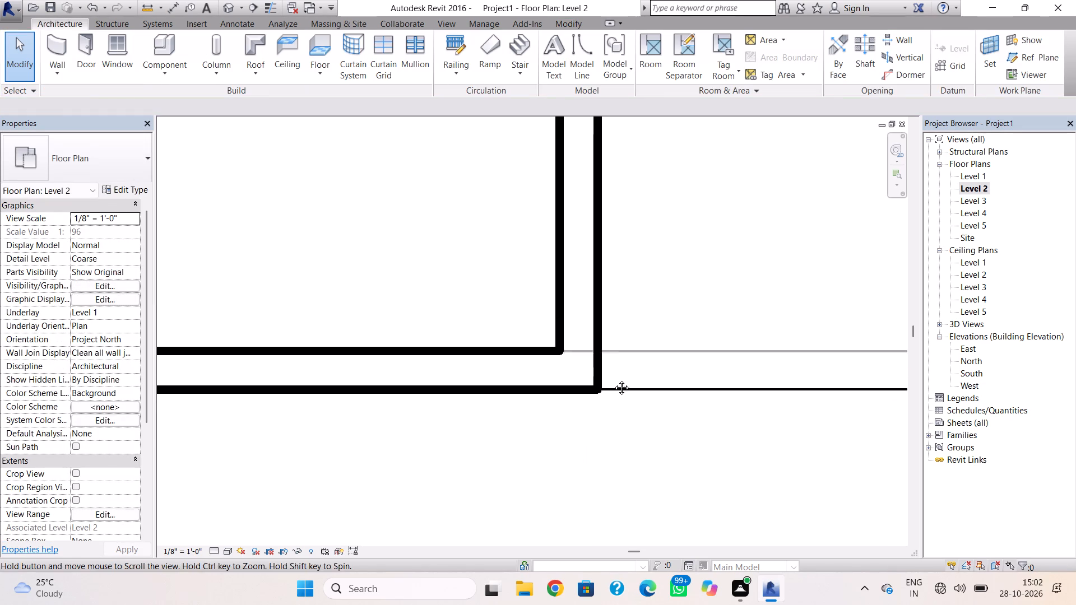
middle_click_drag(613, 379, 573, 522)
scroll(555, 289, "down", 5)
middle_click_drag(553, 292, 485, 492)
scroll(474, 370, "up", 4)
scroll(467, 278, "up", 7)
left_click(471, 278)
scroll(488, 280, "up", 5)
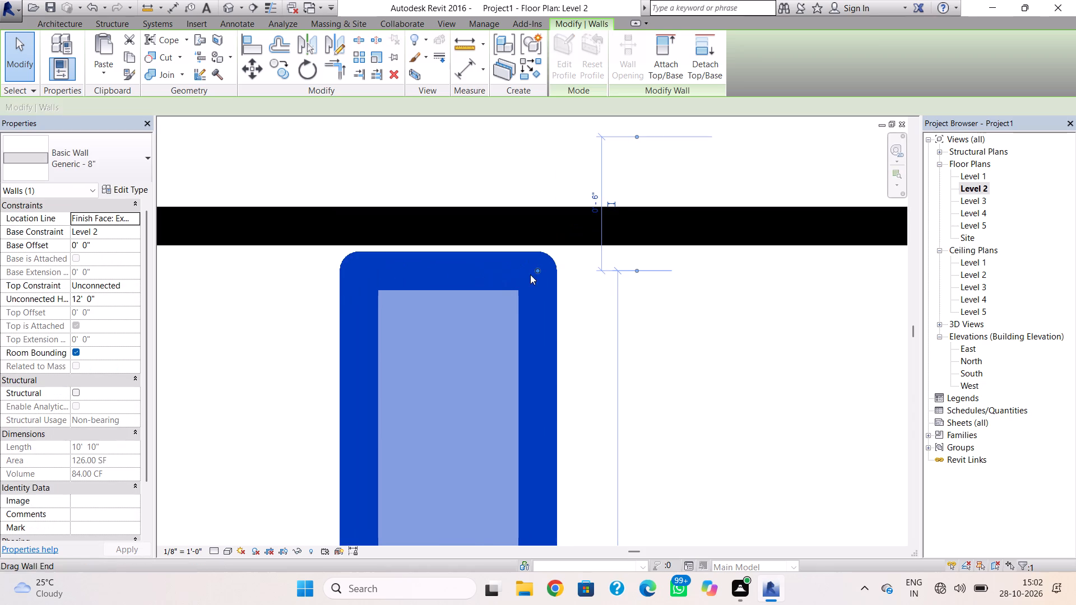
left_click_drag(539, 270, 527, 232)
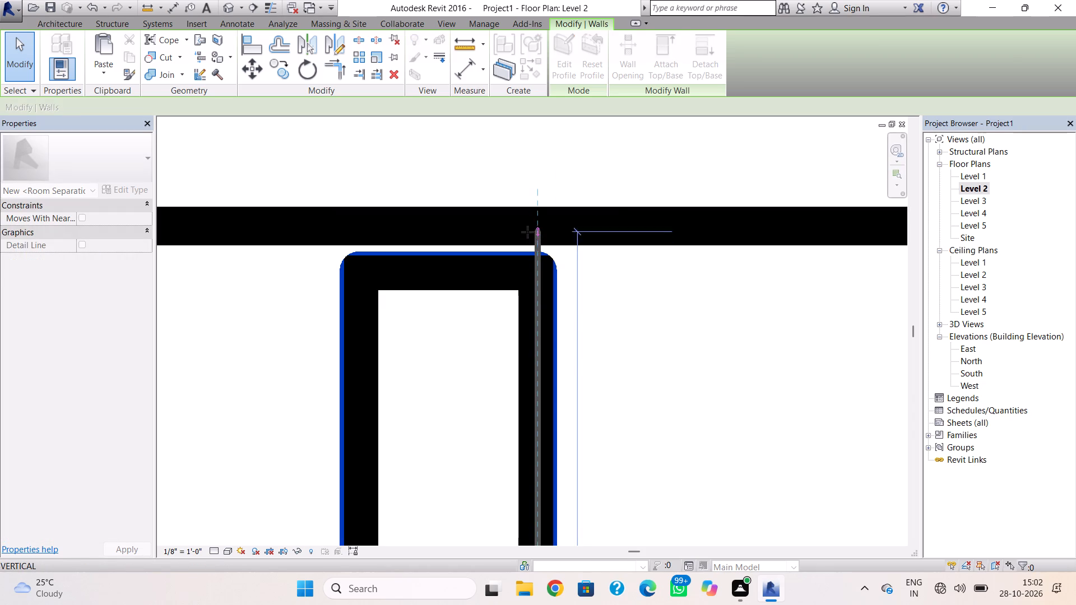
left_click_drag(527, 232, 527, 230)
left_click(661, 345)
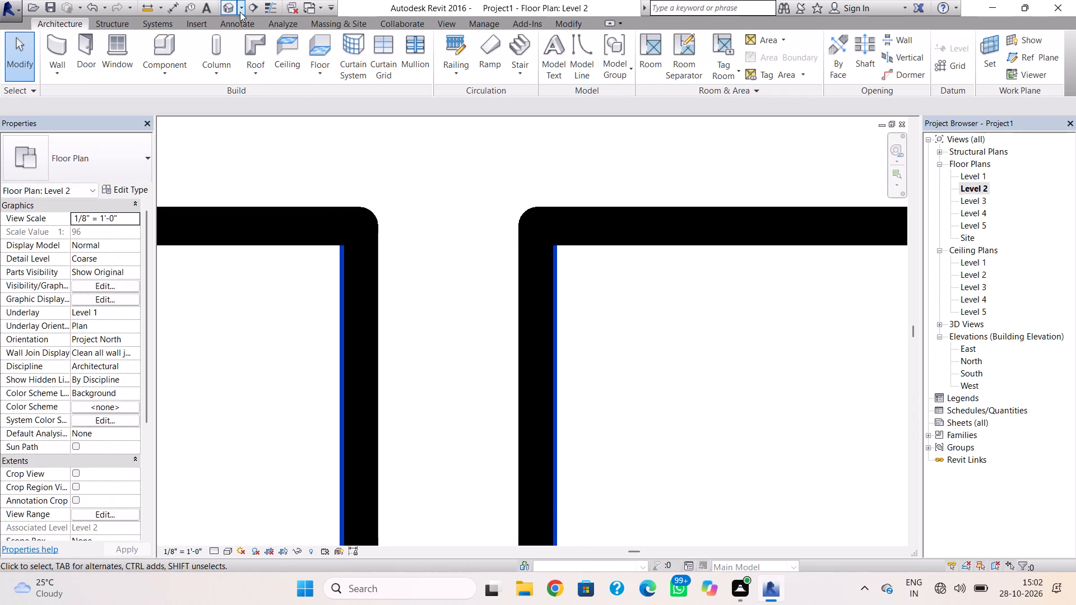
In the 3D view, raise the tops of the southwest room's south and west walls to a height of about 20'-4".
left_click(233, 4)
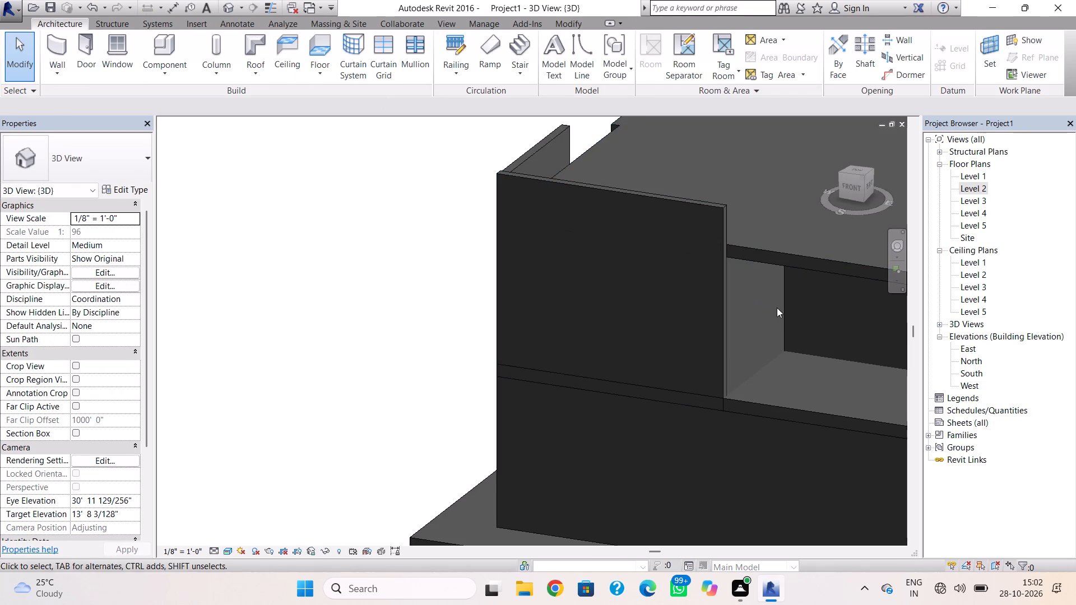
left_click(779, 309)
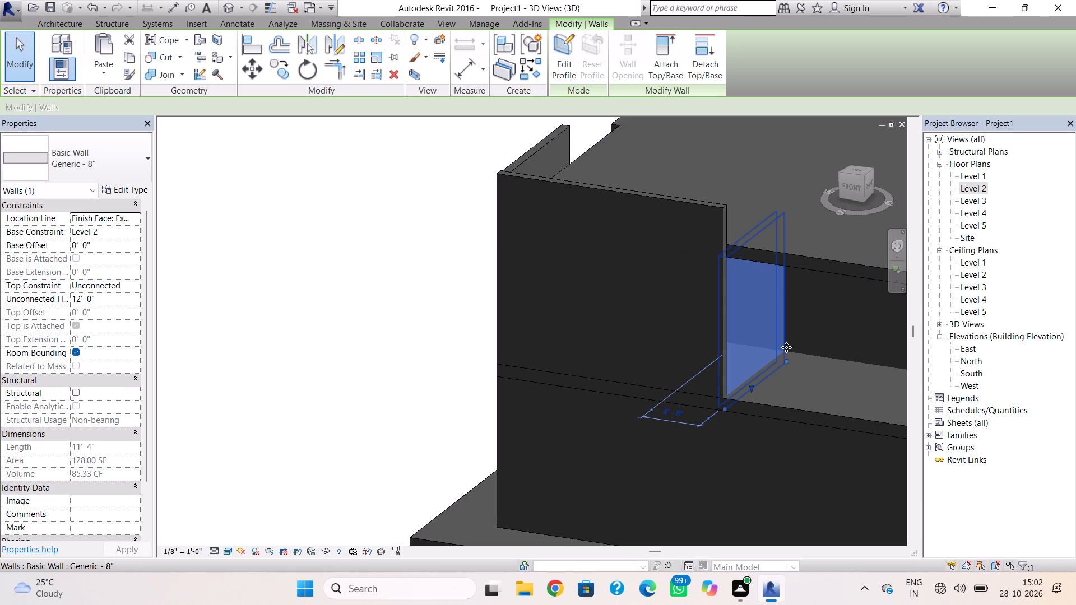
key("Escape")
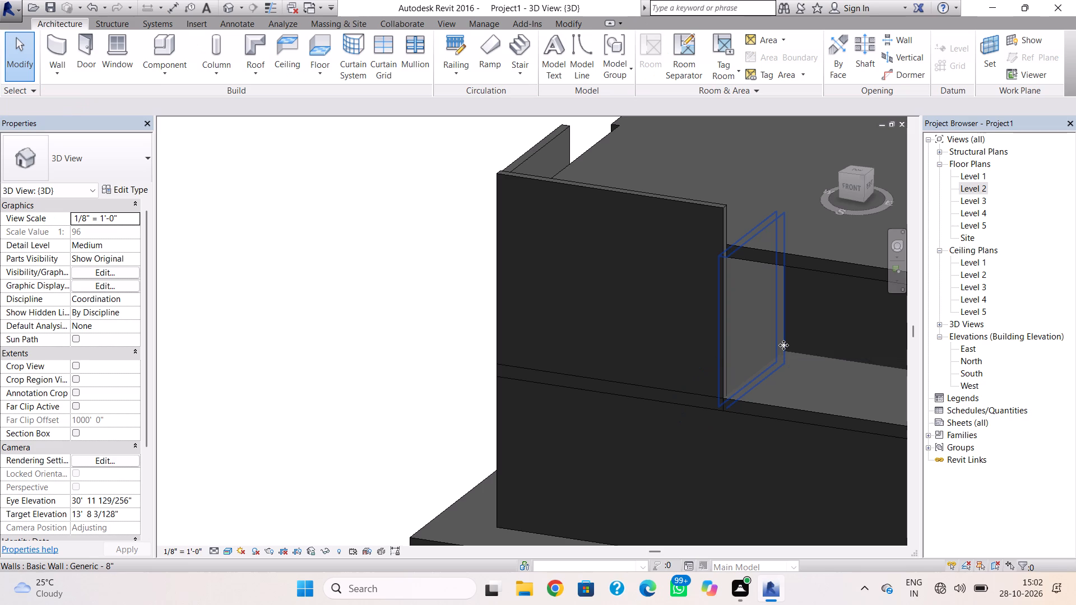
right_click_drag(702, 375, 800, 346, "shift")
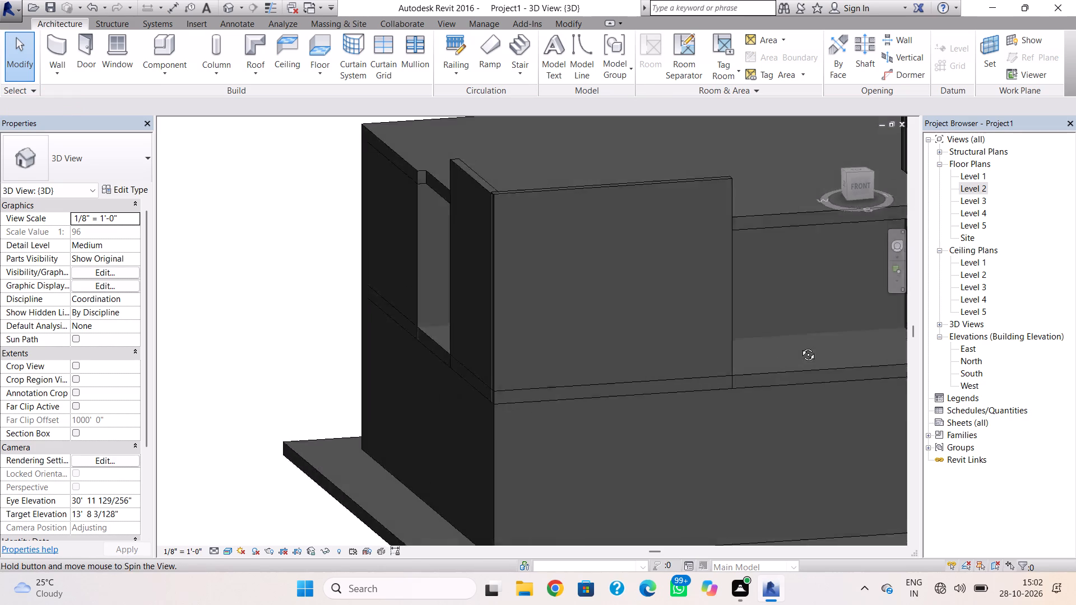
right_click_drag(800, 346, 827, 306, "shift")
left_click(670, 179)
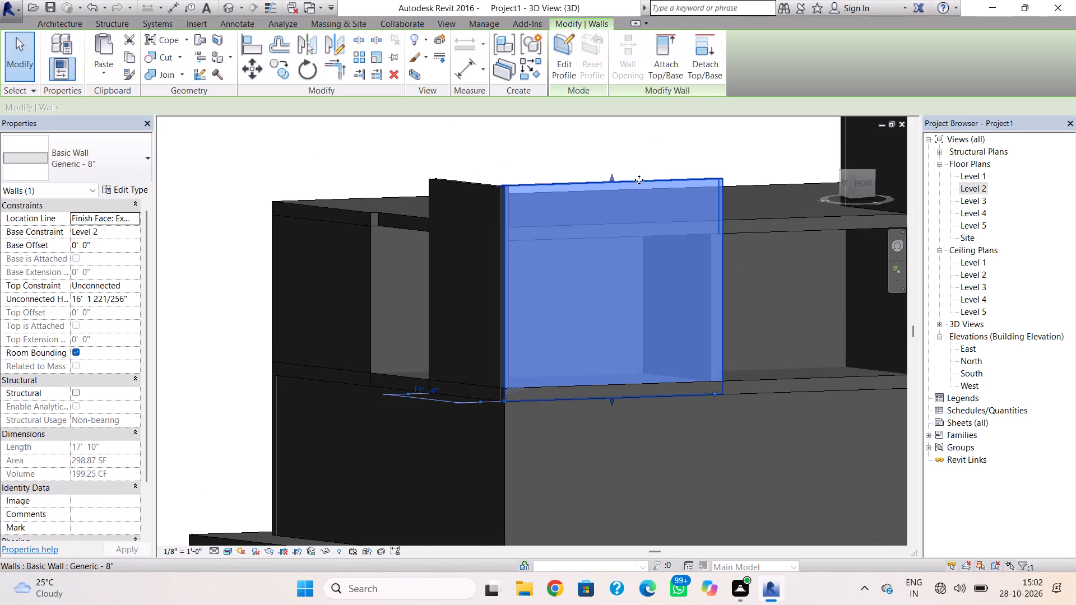
left_click_drag(608, 174, 614, 139)
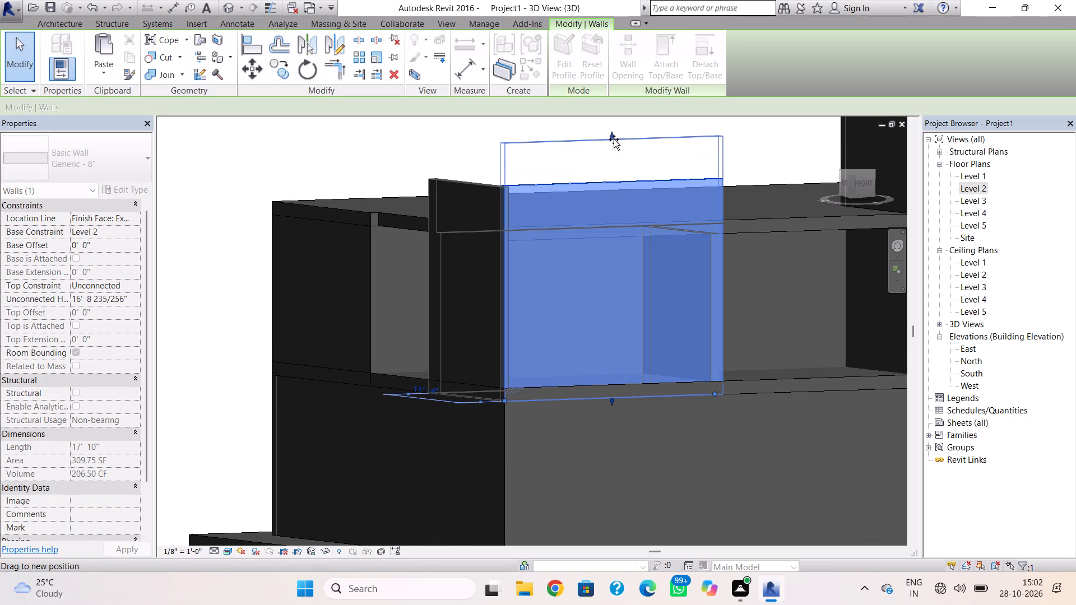
left_click_drag(614, 139, 619, 127)
left_click(468, 180)
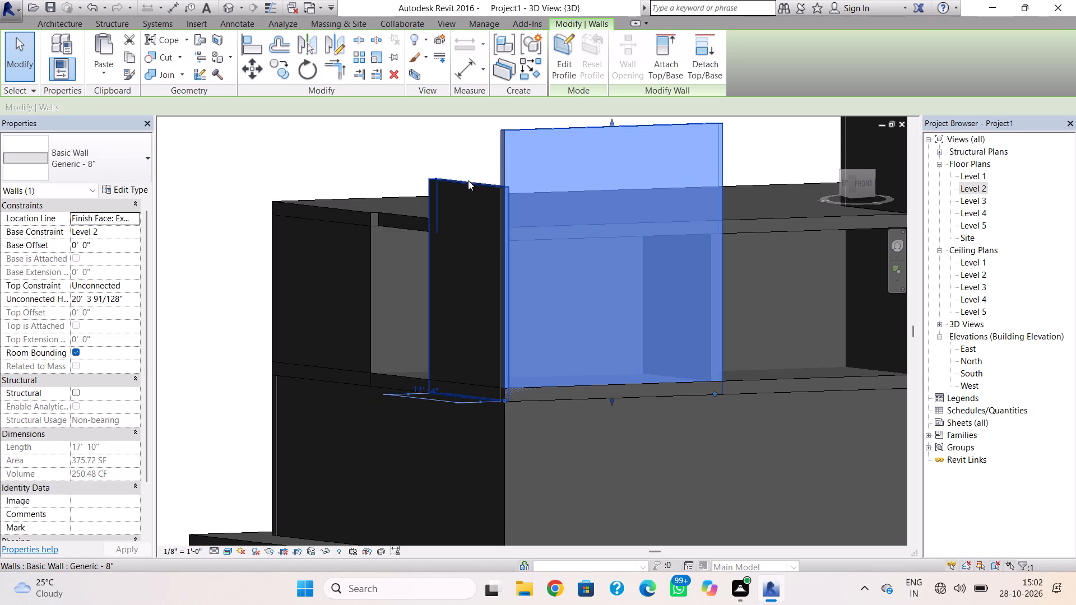
left_click_drag(468, 174, 485, 126)
key("Escape")
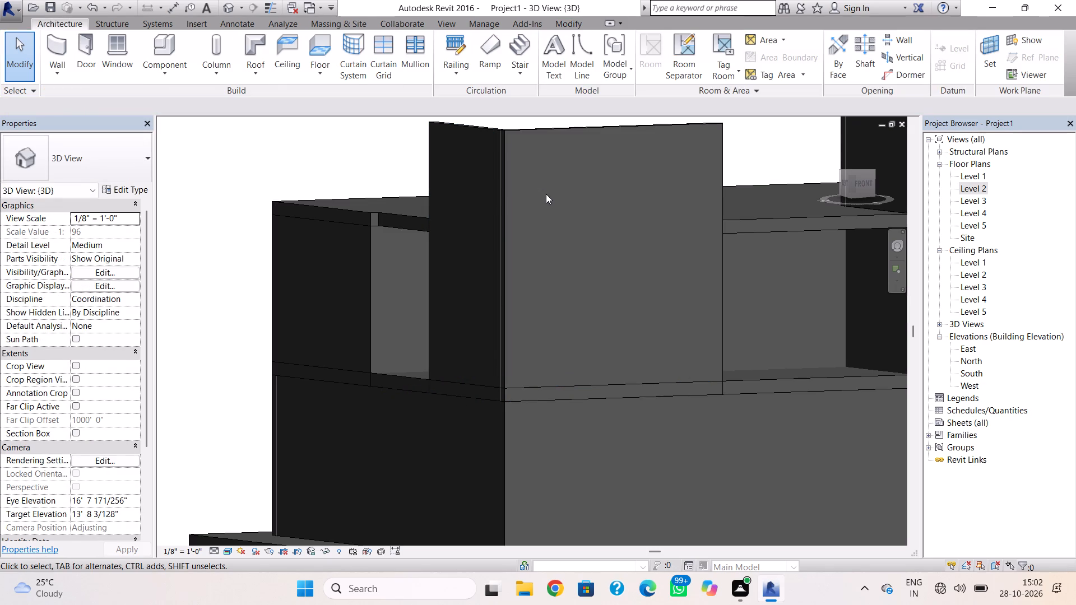
Raise the bases of the southwest room's south and west walls to the top edge of the Level 2 roof slab, a 1'-0" base offset.
right_click_drag(594, 214, 513, 249, "shift")
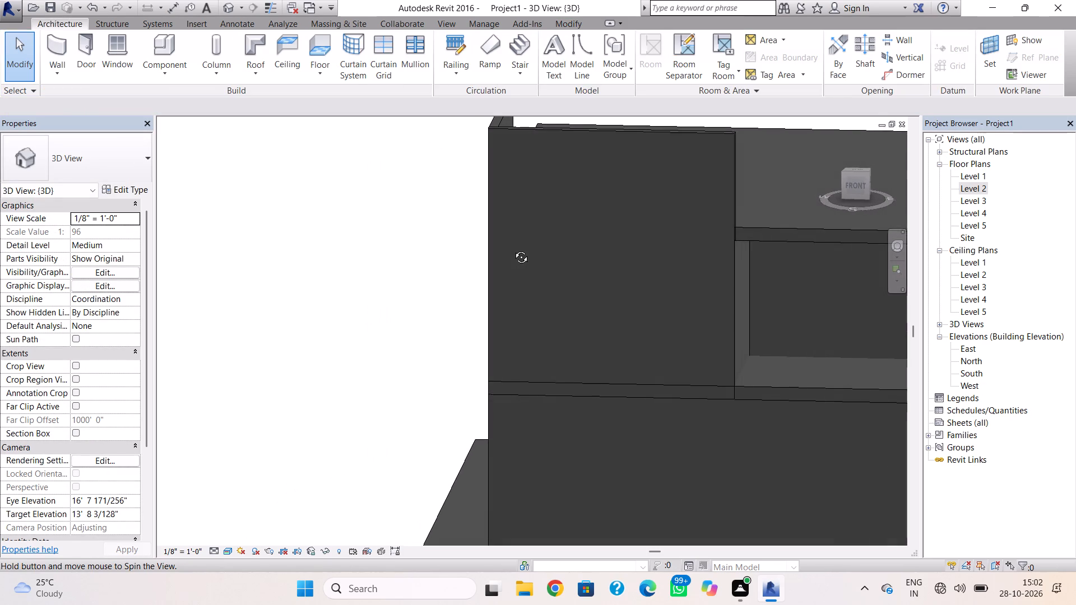
right_click_drag(513, 249, 522, 231, "shift")
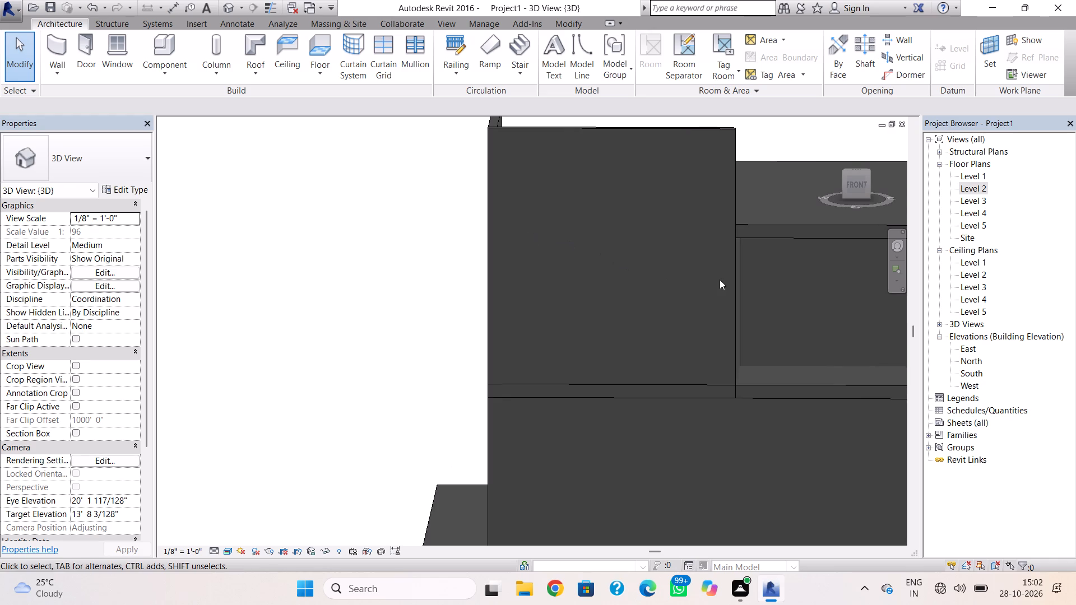
scroll(719, 286, "down", 3)
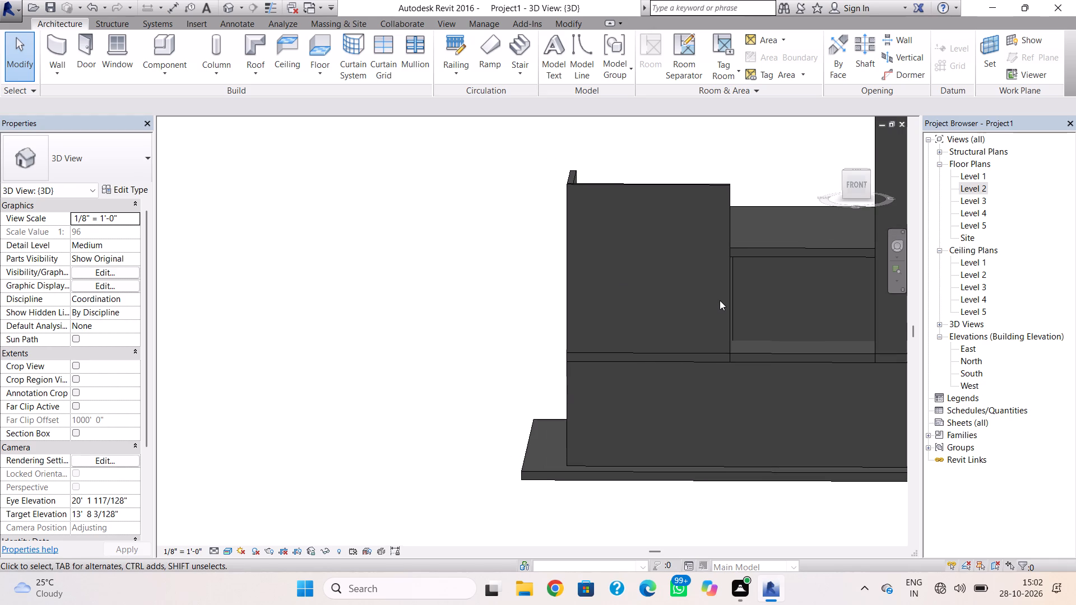
left_click(725, 300)
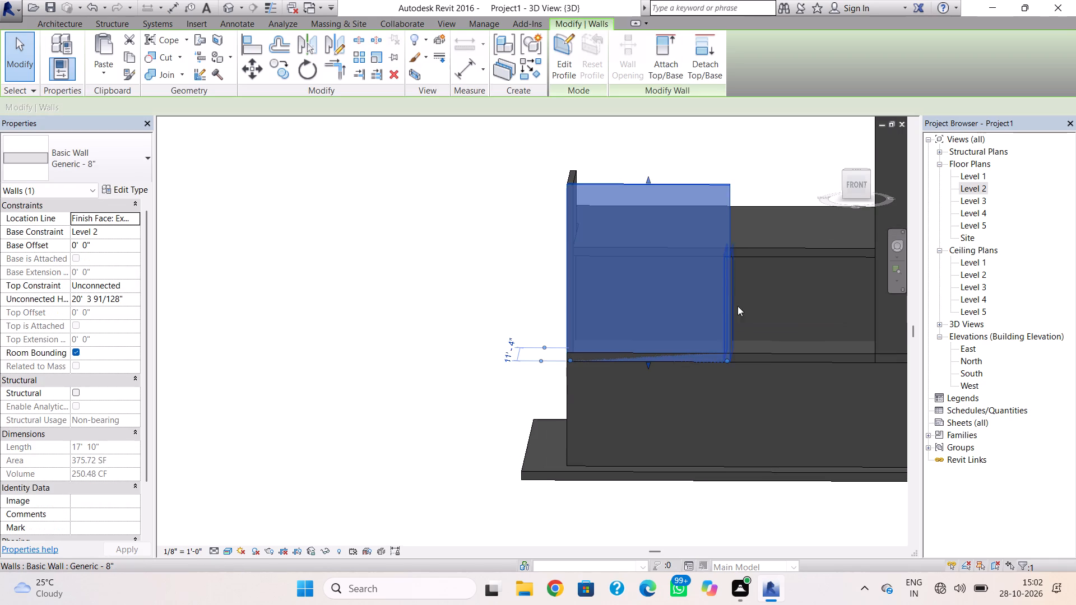
scroll(658, 353, "up", 5)
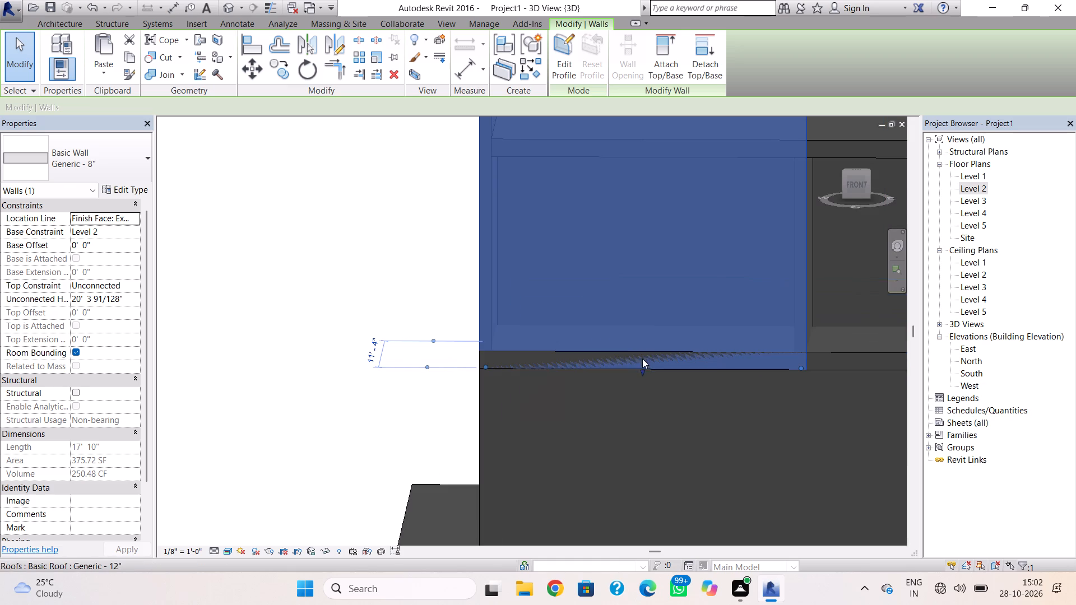
left_click_drag(642, 371, 643, 349)
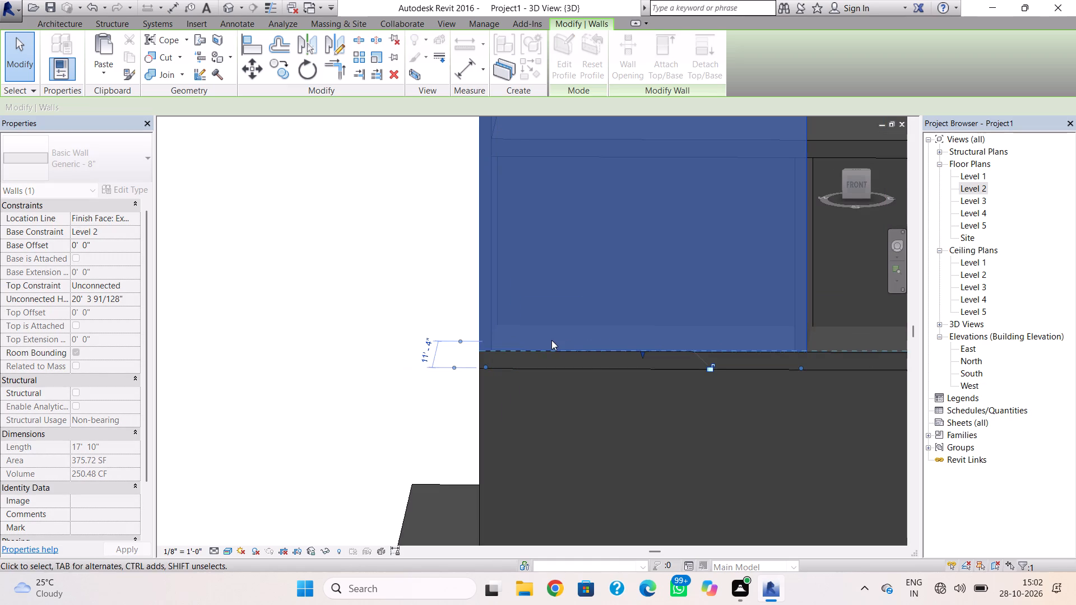
right_click_drag(567, 346, 732, 342, "shift")
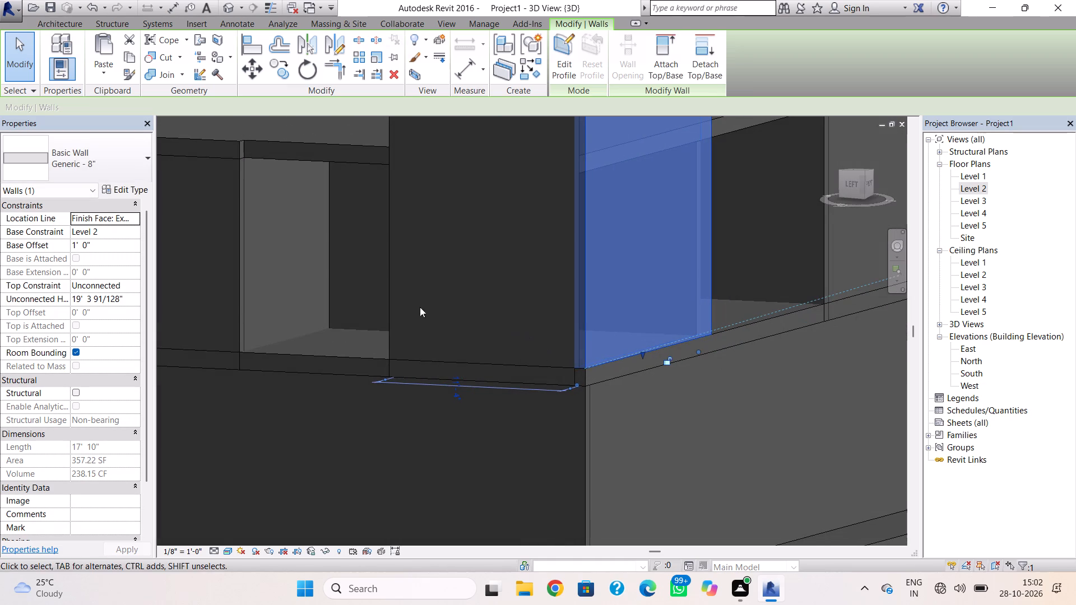
left_click(389, 298)
left_click_drag(483, 381, 486, 369)
key("Escape")
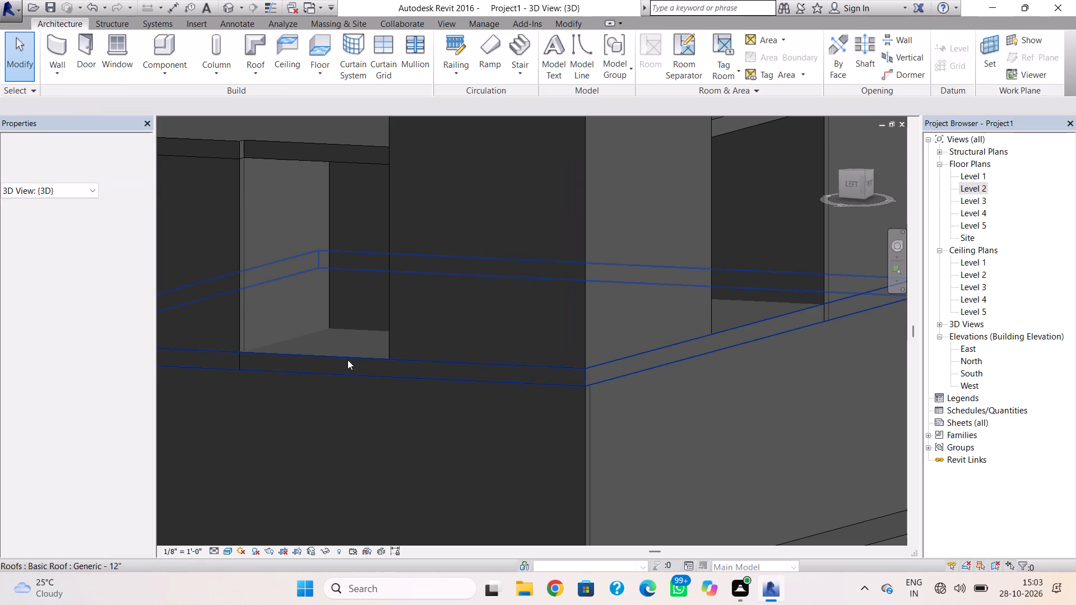
right_click_drag(537, 350, 377, 338, "shift")
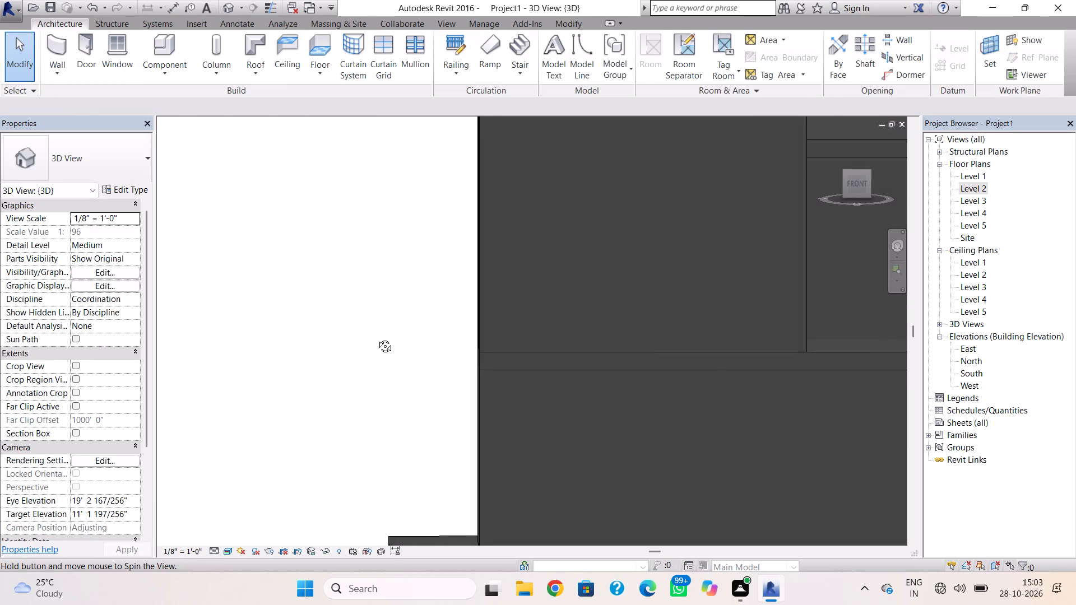
right_click_drag(377, 338, 377, 337, "shift")
In the Level 2 floor plan, shift the southwest room's east wall about 3'-9" east, leaving 13'-5" to the next parallel wall.
double_click(969, 191)
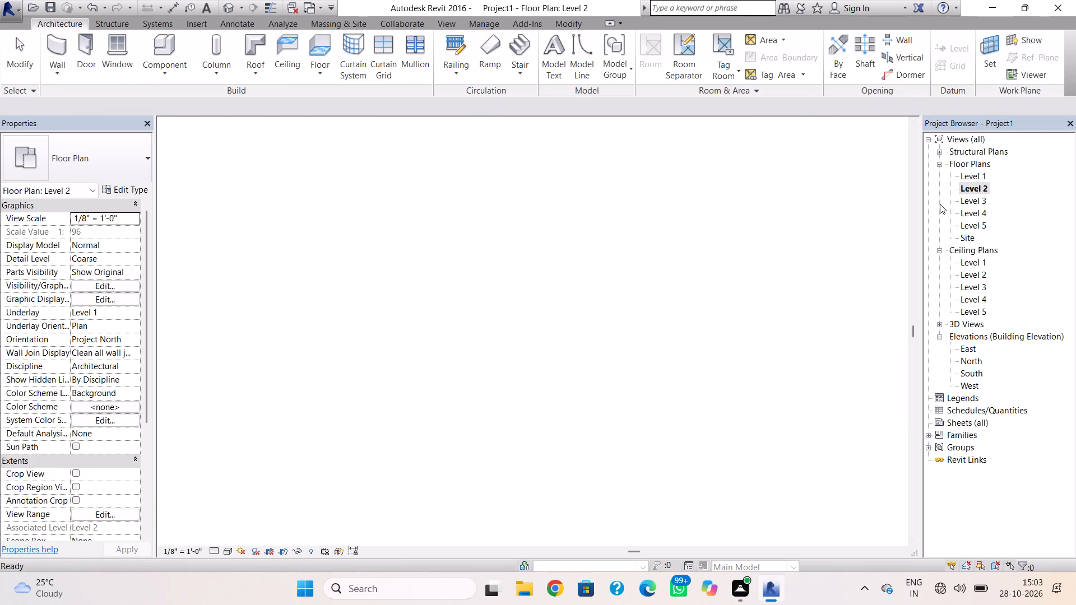
scroll(630, 404, "down", 20)
scroll(630, 404, "down", 5)
middle_click_drag(574, 411, 596, 325)
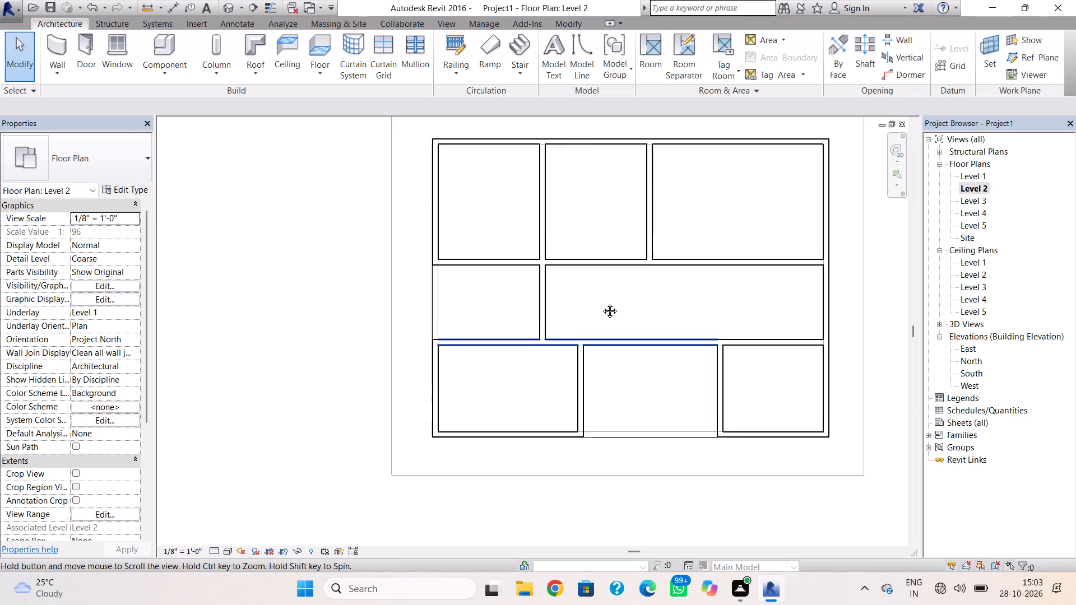
scroll(604, 297, "up", 1)
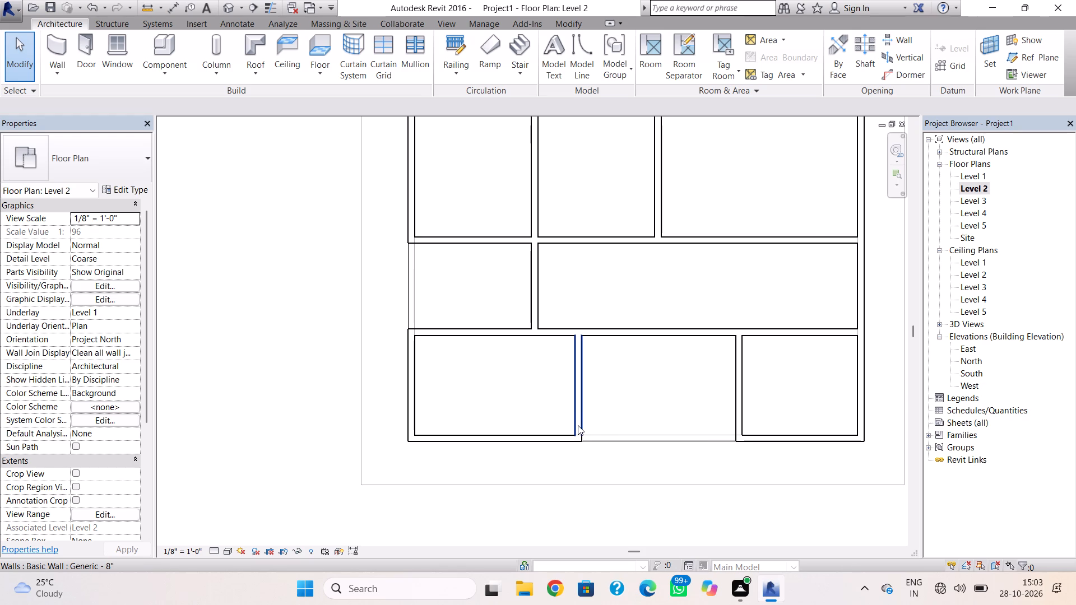
left_click(576, 426)
scroll(576, 426, "up", 3)
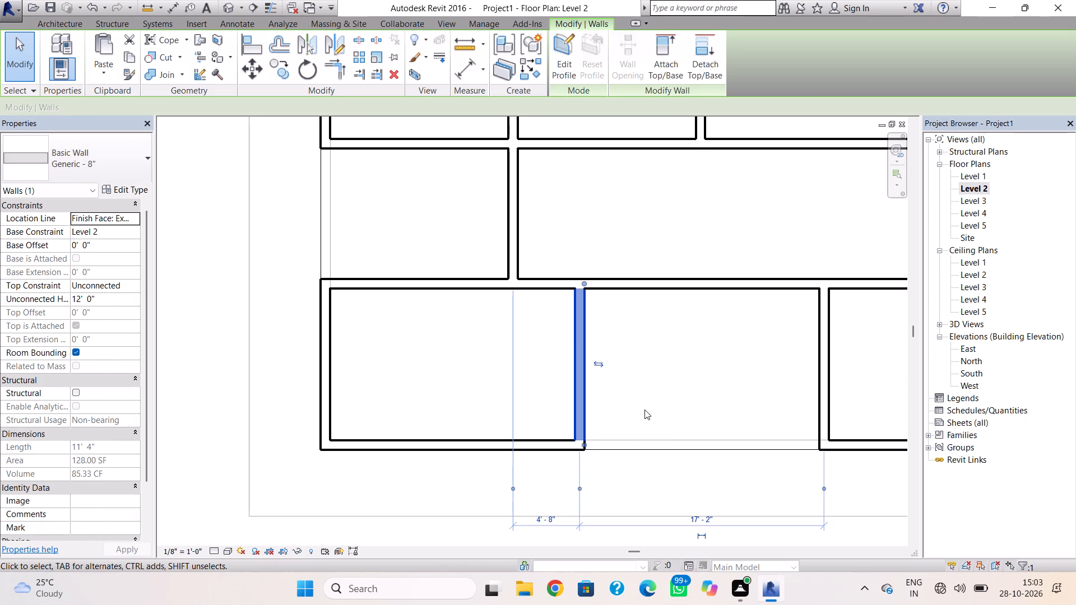
key("Right")
key("Right")
key("Right")
key("Right")
key("Right")
key("Right")
key("Right")
key("Right")
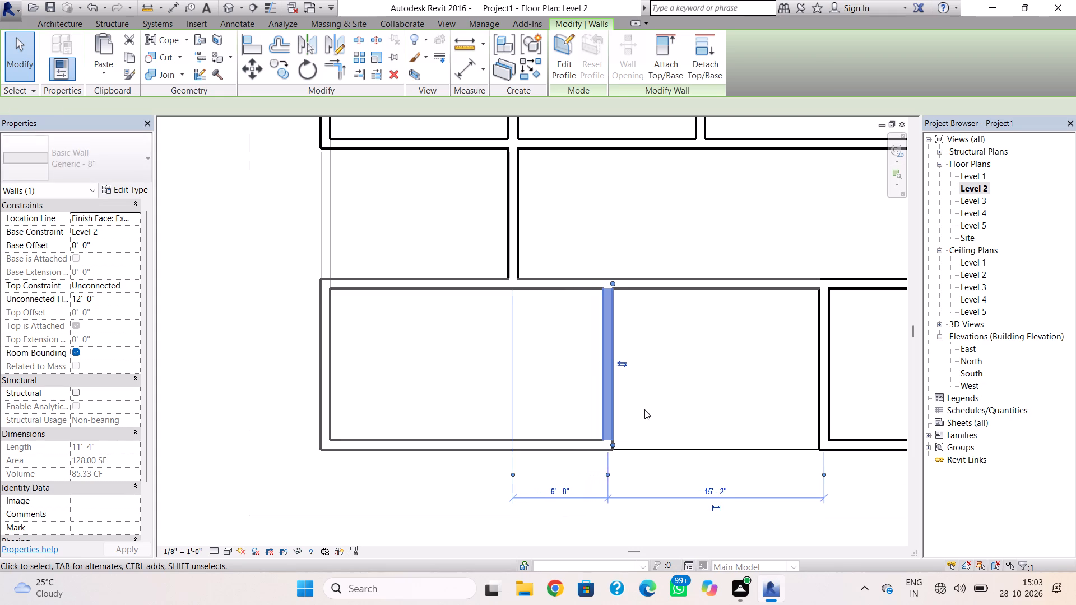
key("Right")
key("Right")
key("Right")
key("Right")
key("Right")
key("Right")
key("Right")
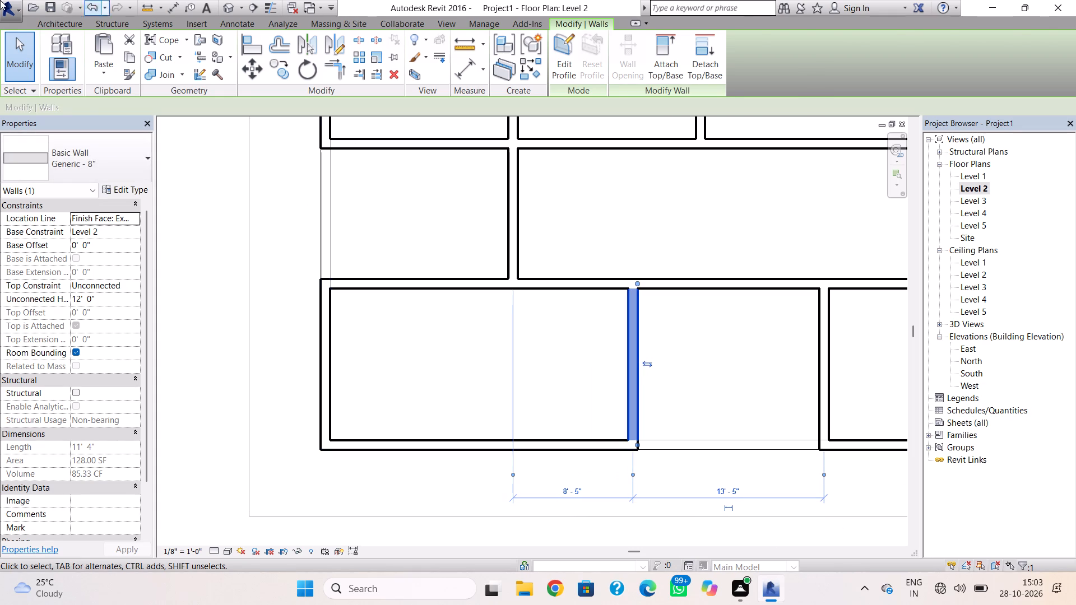
key("Escape")
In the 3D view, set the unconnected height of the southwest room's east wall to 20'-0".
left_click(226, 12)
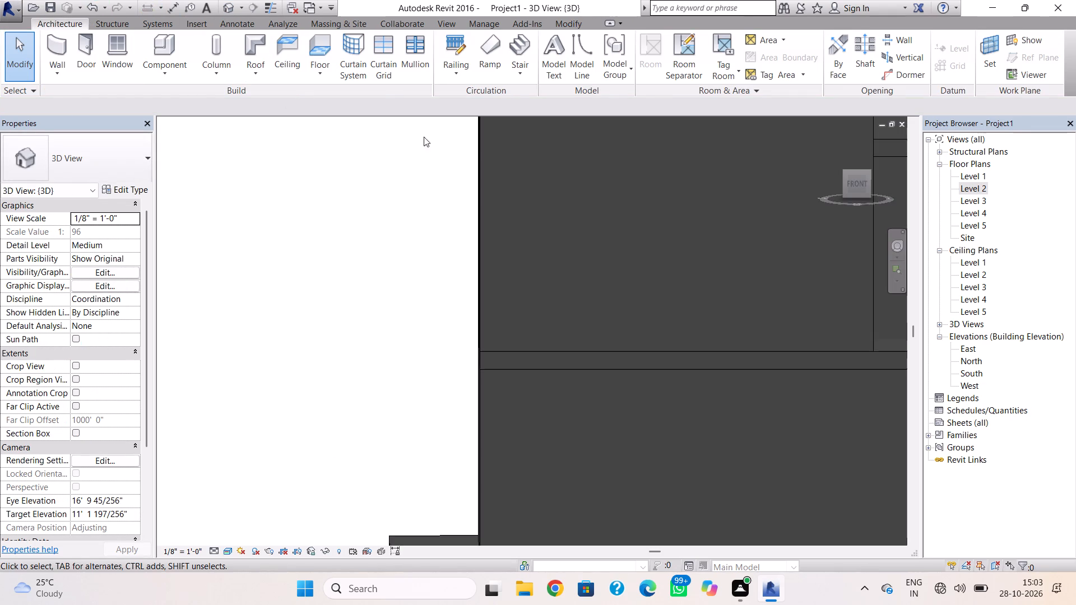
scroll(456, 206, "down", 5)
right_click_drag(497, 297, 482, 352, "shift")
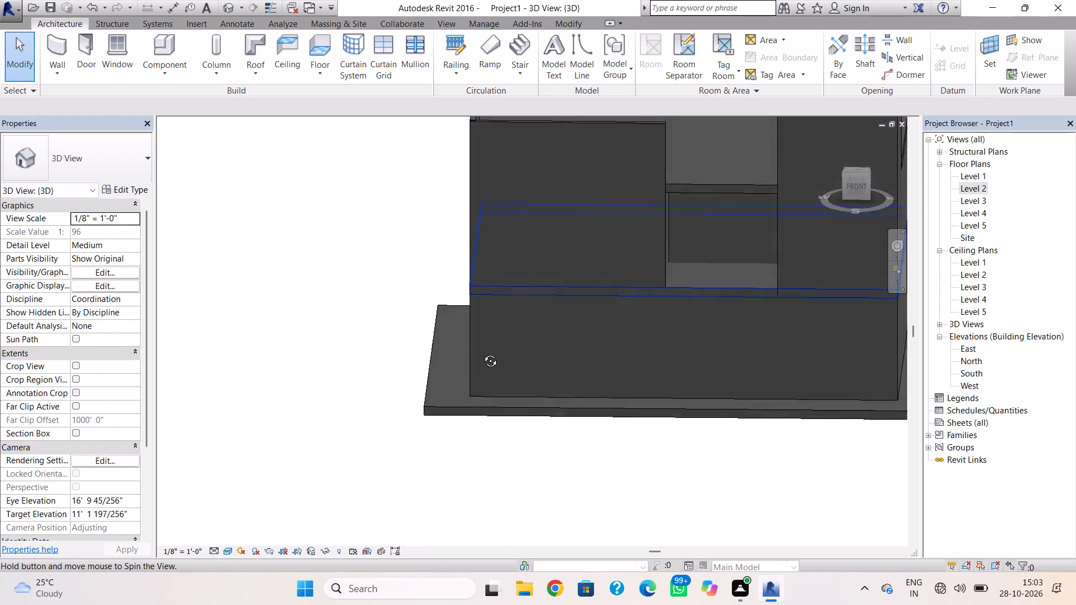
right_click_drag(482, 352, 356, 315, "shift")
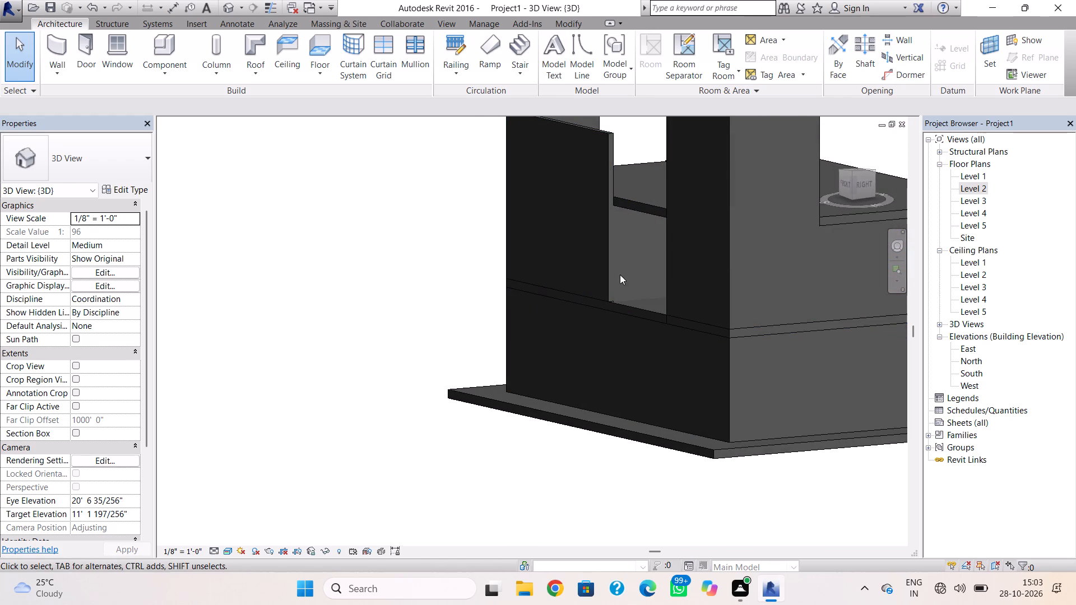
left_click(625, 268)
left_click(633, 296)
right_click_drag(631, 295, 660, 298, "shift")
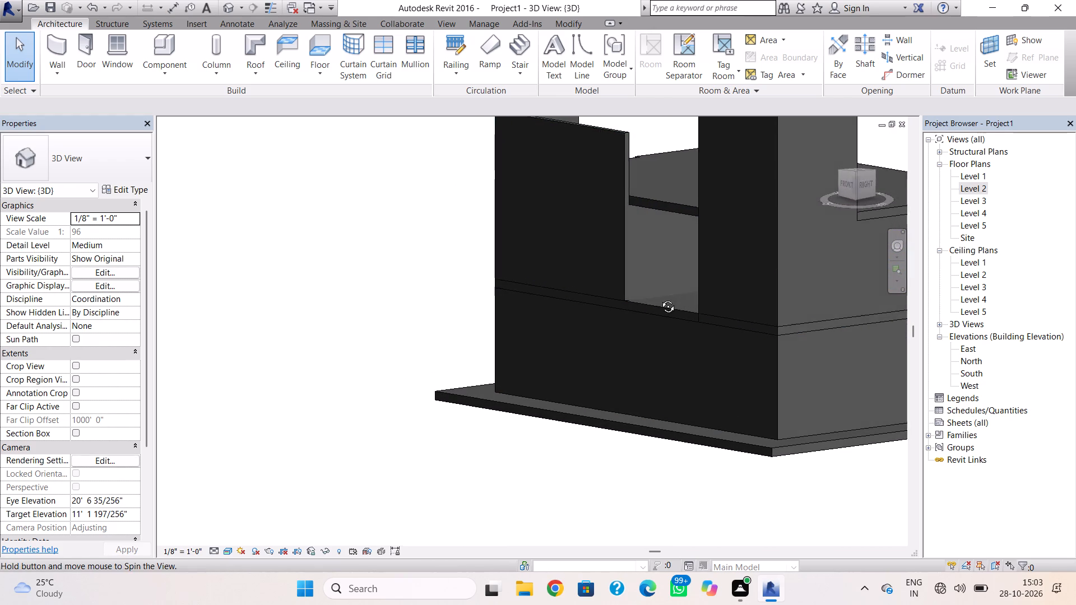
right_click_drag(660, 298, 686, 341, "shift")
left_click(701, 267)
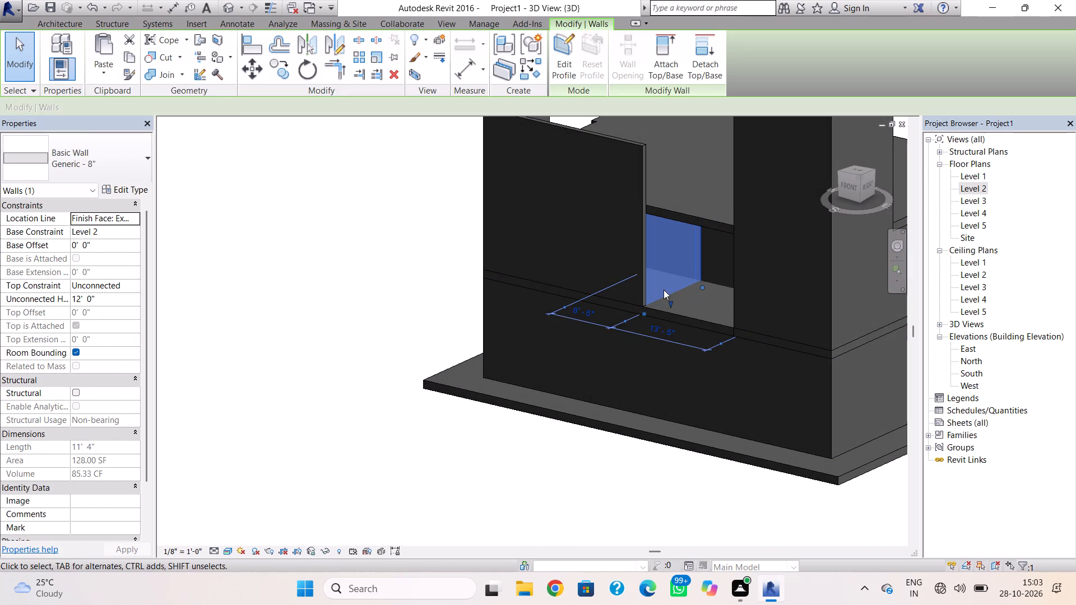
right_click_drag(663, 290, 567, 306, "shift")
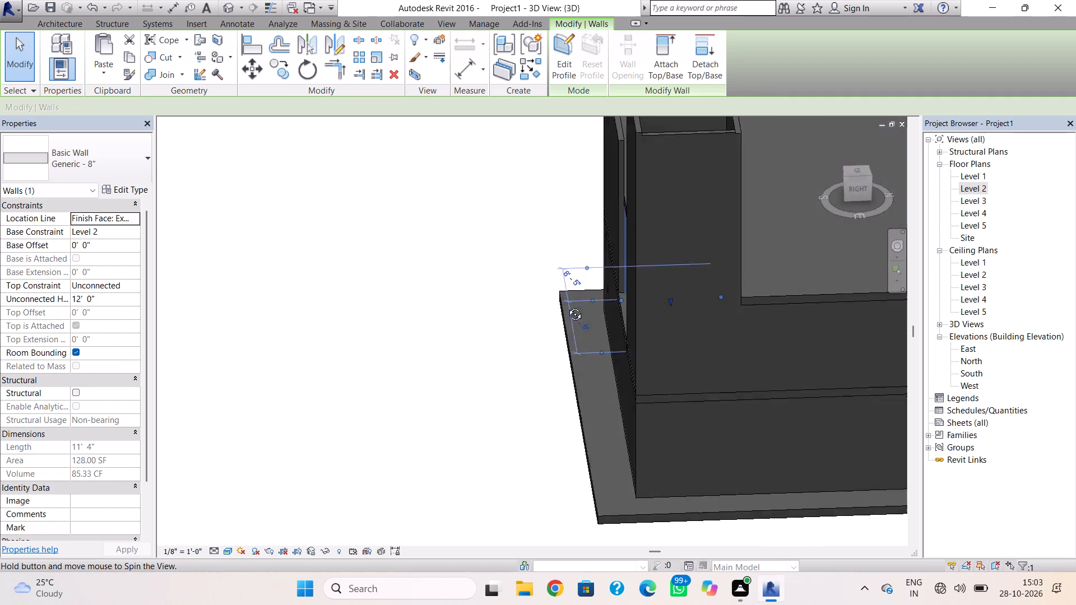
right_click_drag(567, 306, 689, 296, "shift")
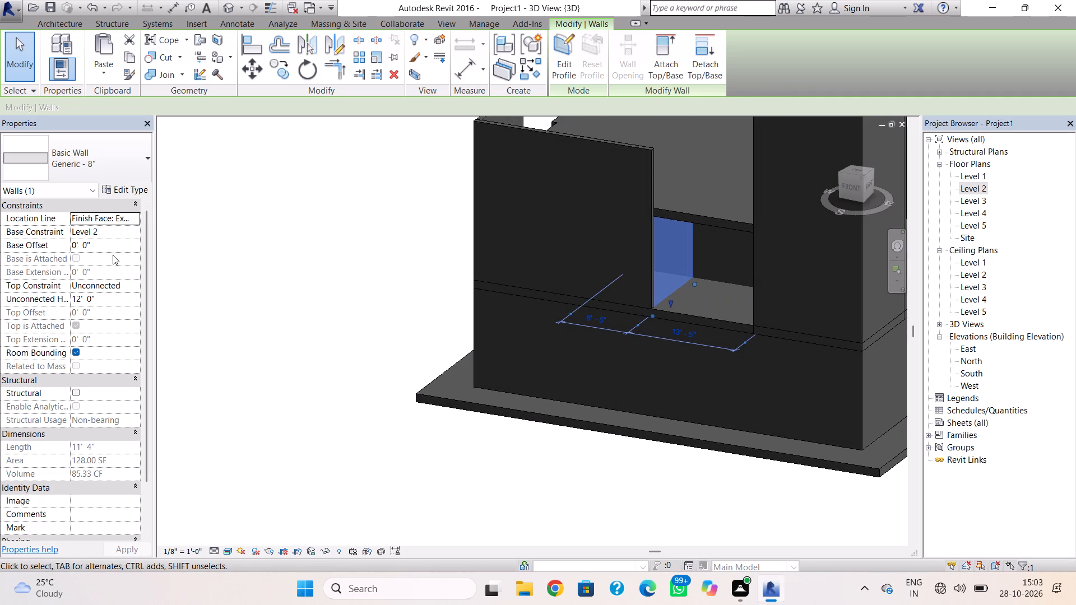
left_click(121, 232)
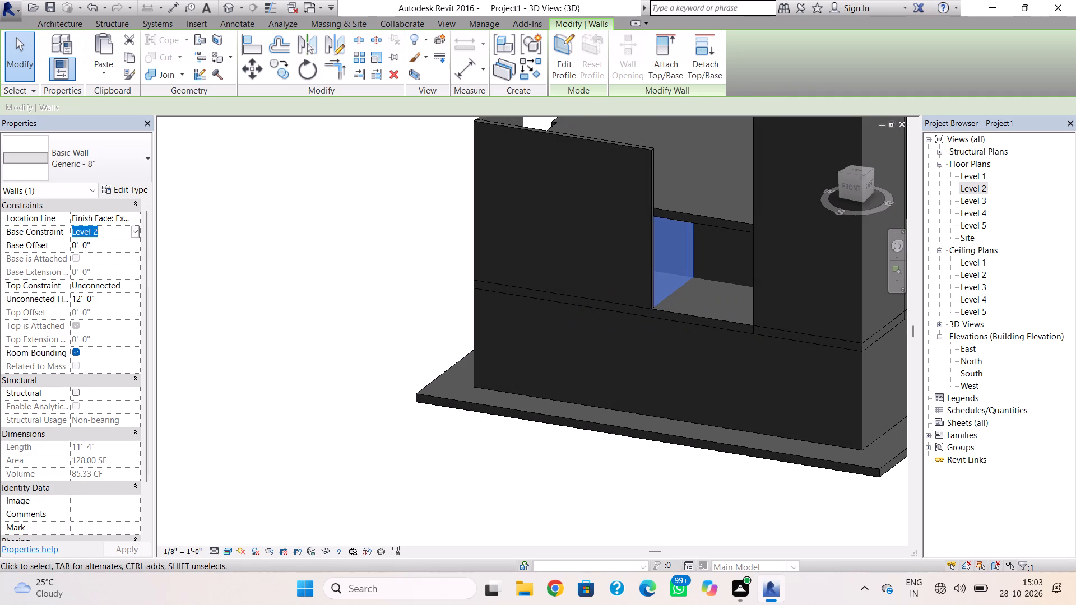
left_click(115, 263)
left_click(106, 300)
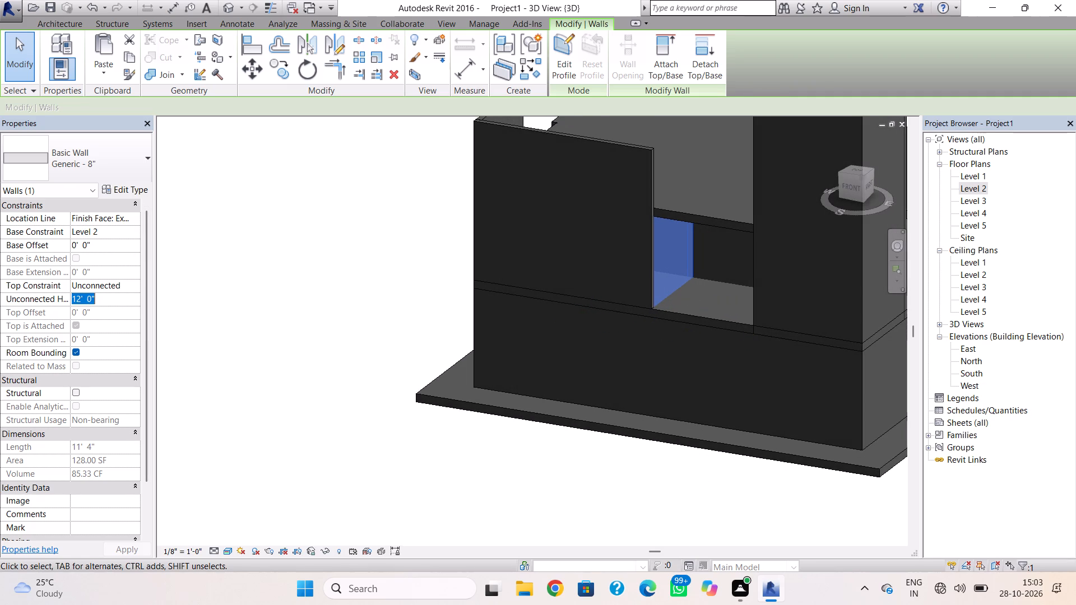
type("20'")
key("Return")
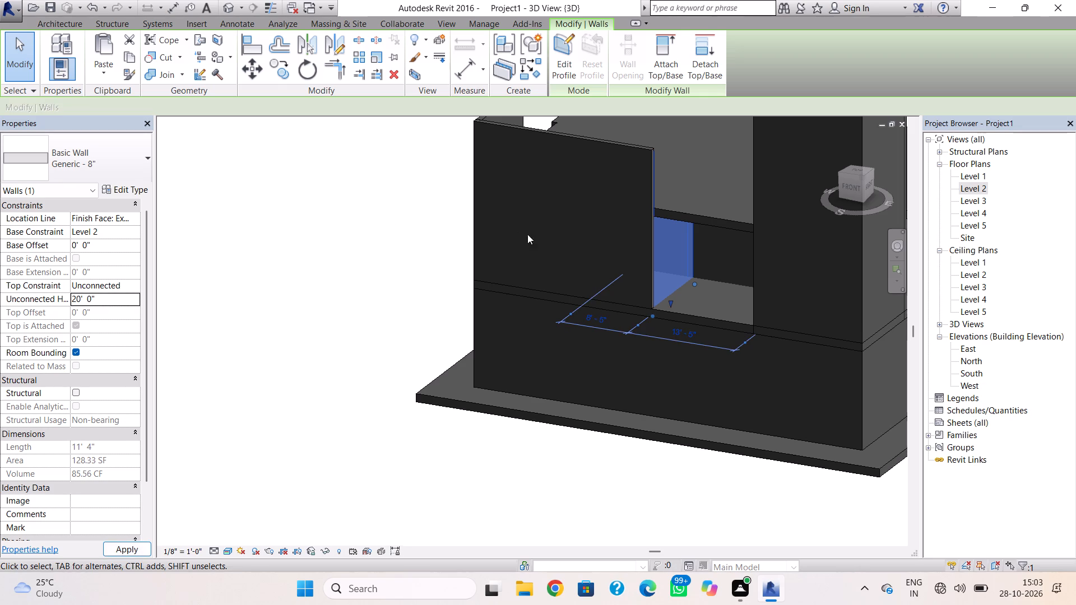
Delete the southwest room's east wall on Level 2.
key("Delete")
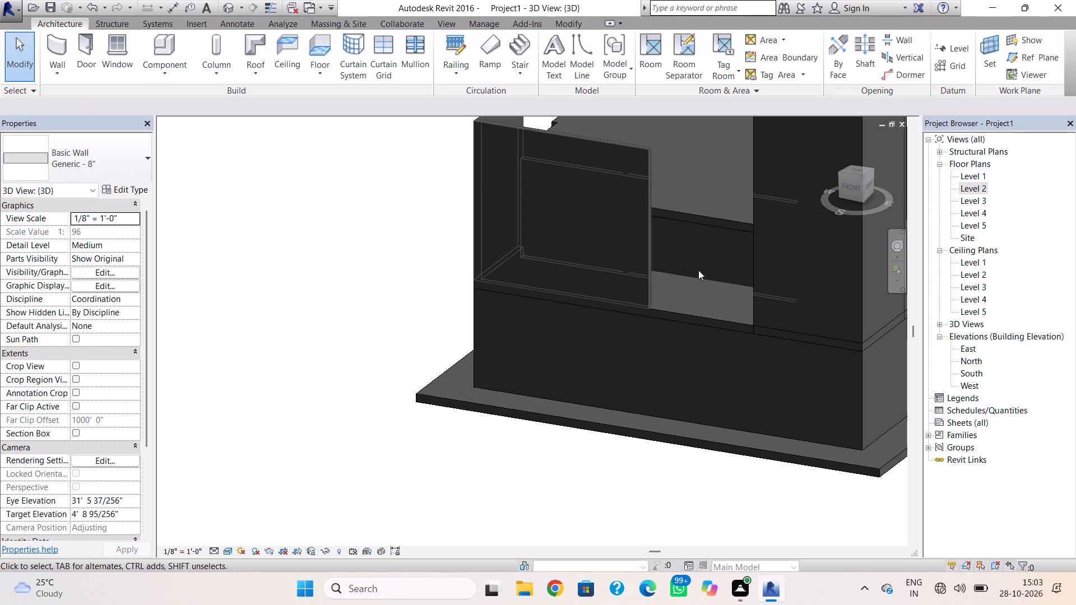
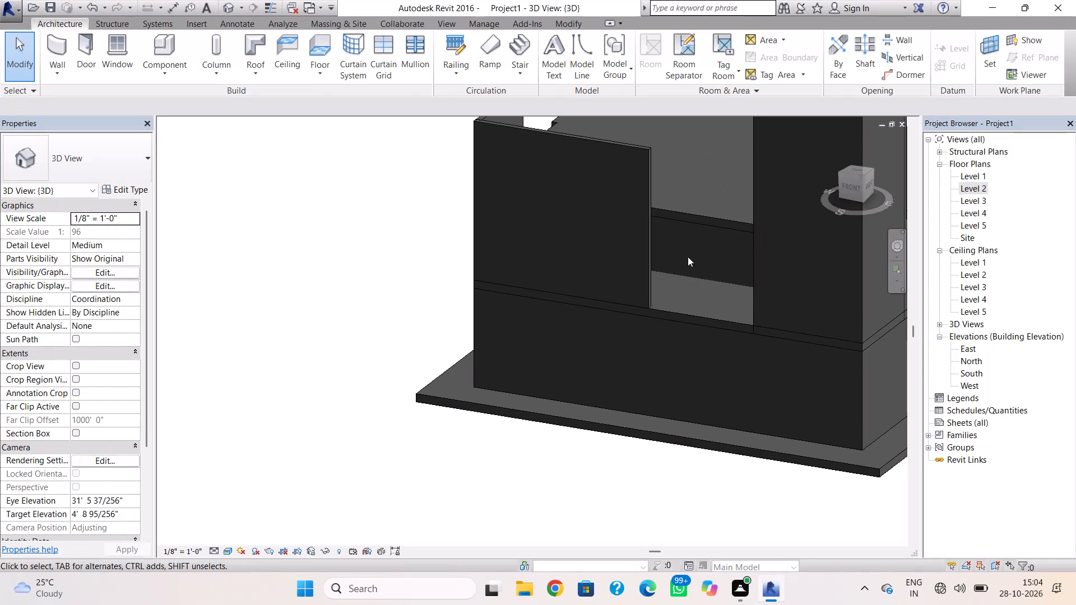
On Level 2, draw a 20'-0" high Generic - 8" wall about 10'-8" north from the southwest room's south wall end, thickness facing inward.
double_click(968, 191)
scroll(660, 285, "down", 1)
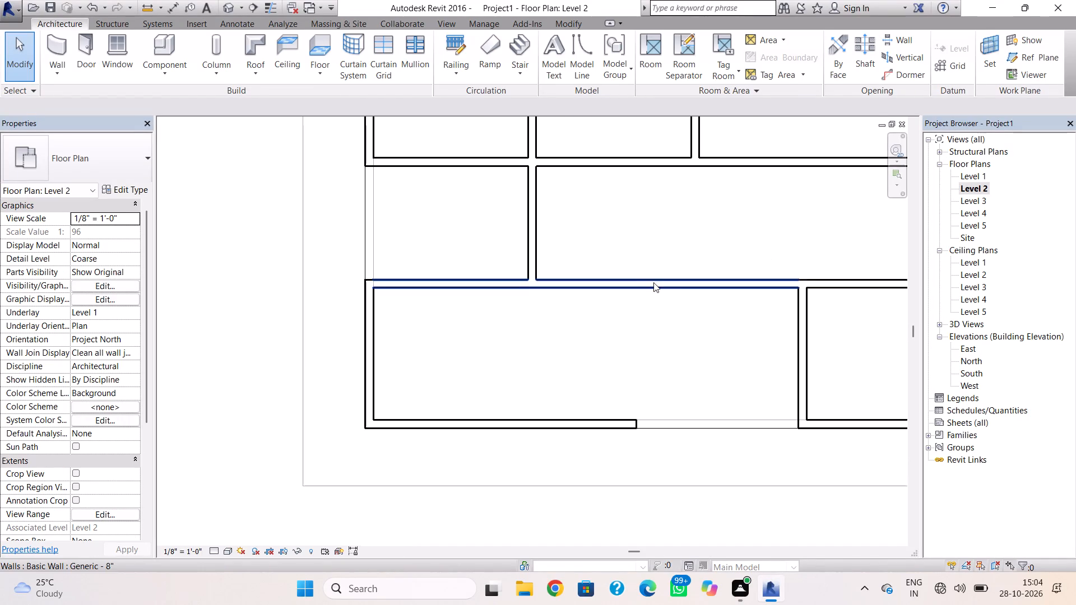
left_click(69, 48)
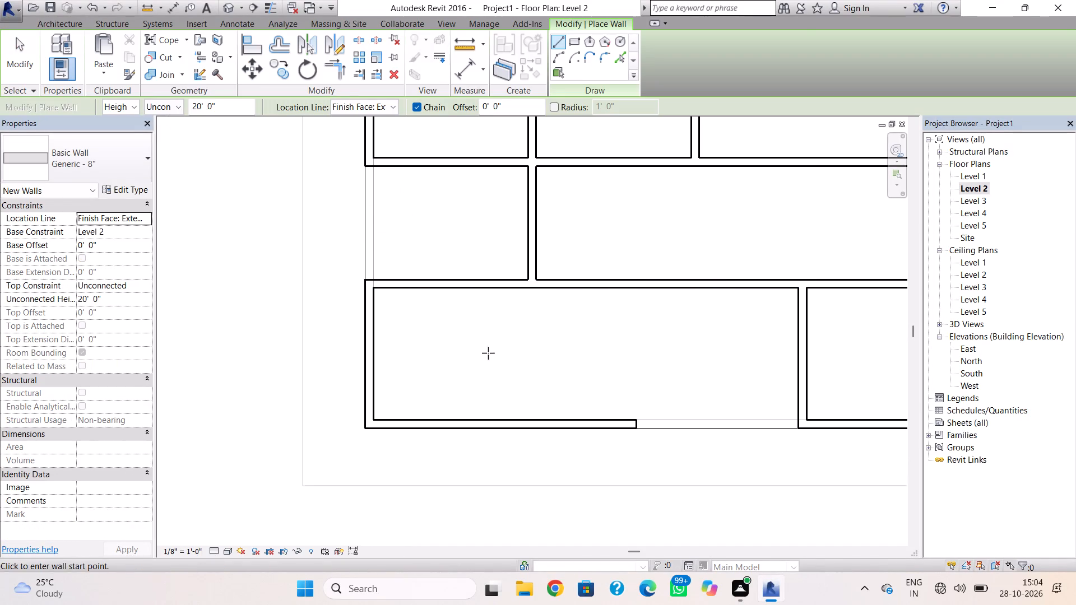
scroll(630, 421, "up", 5)
left_click(643, 418)
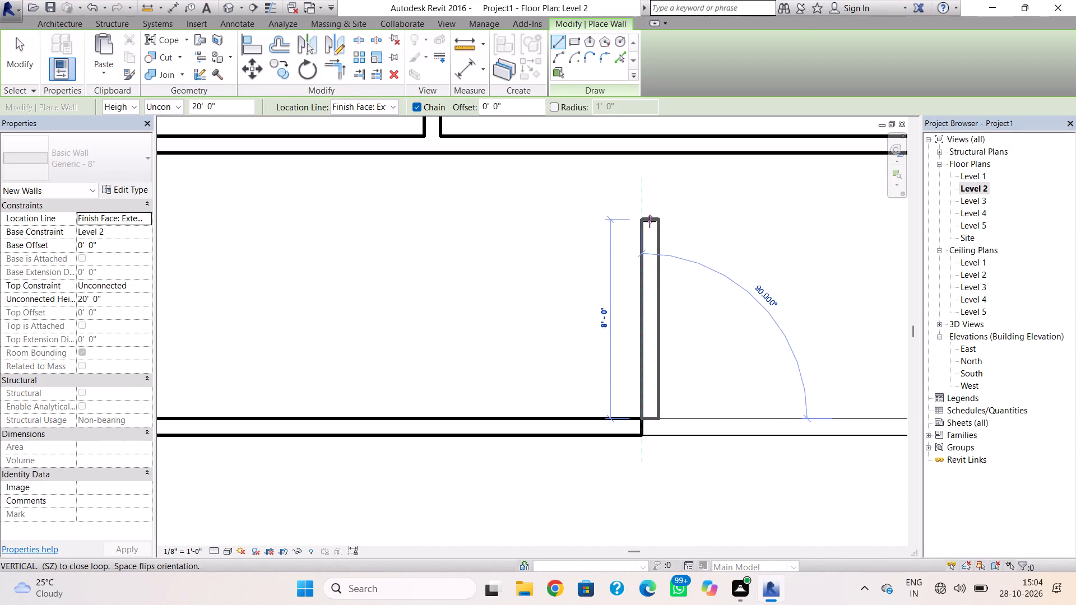
key("space")
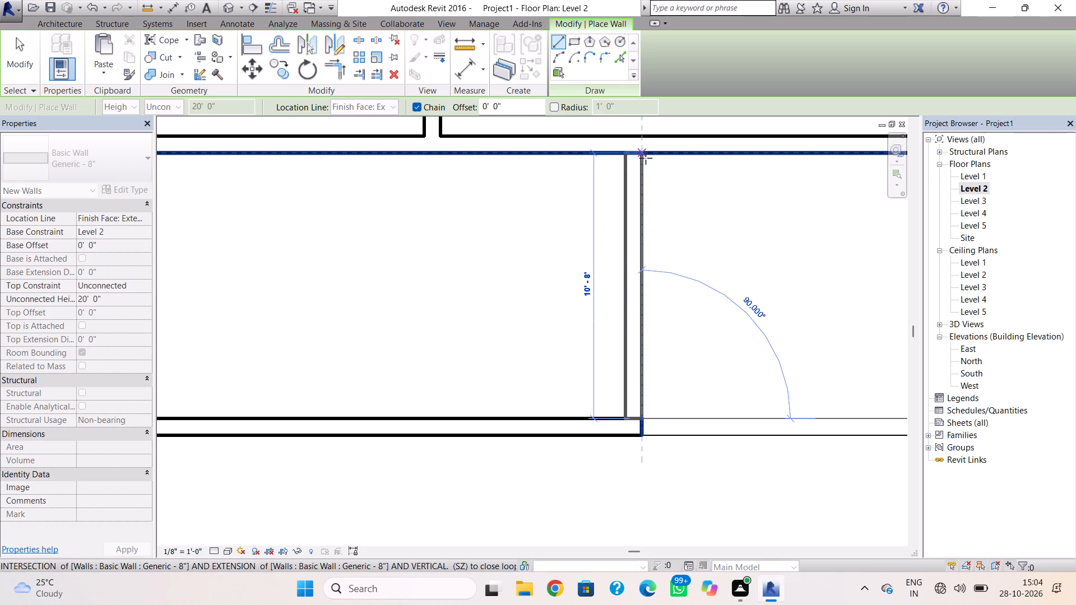
left_click(646, 158)
key("Escape")
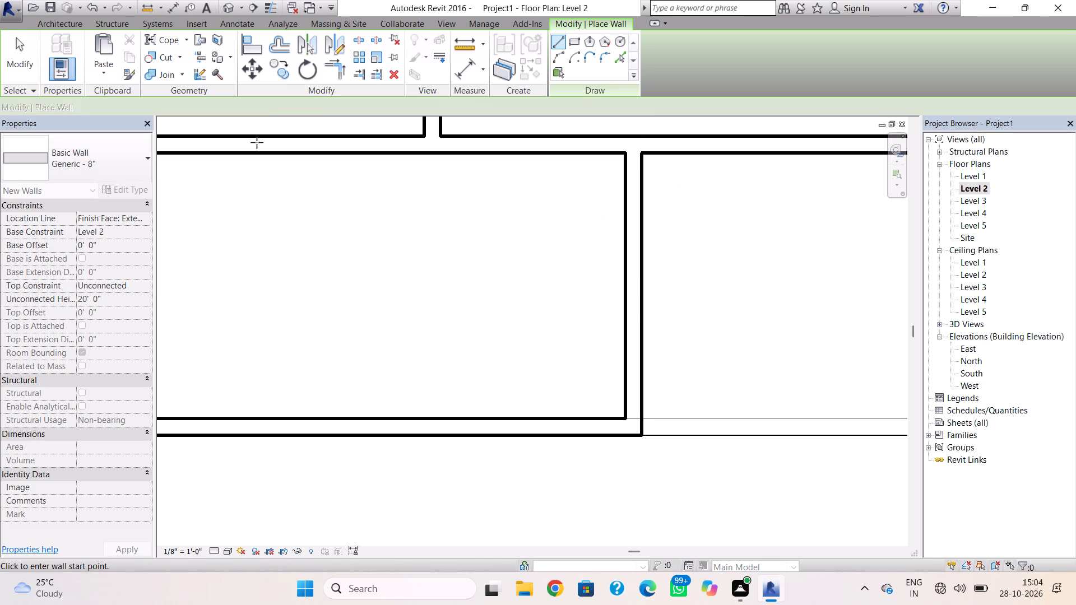
In the 3D view, examine the southwest room's new east wall and the surrounding walls and roof from the east, south and west sides.
left_click(224, 10)
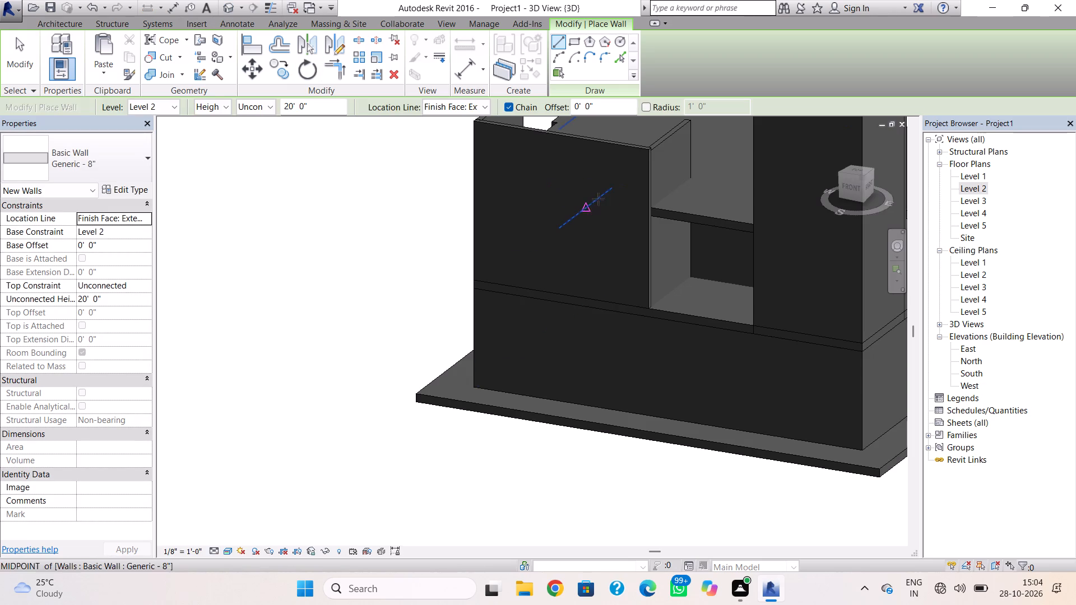
scroll(650, 147, "up", 2)
scroll(554, 221, "down", 5)
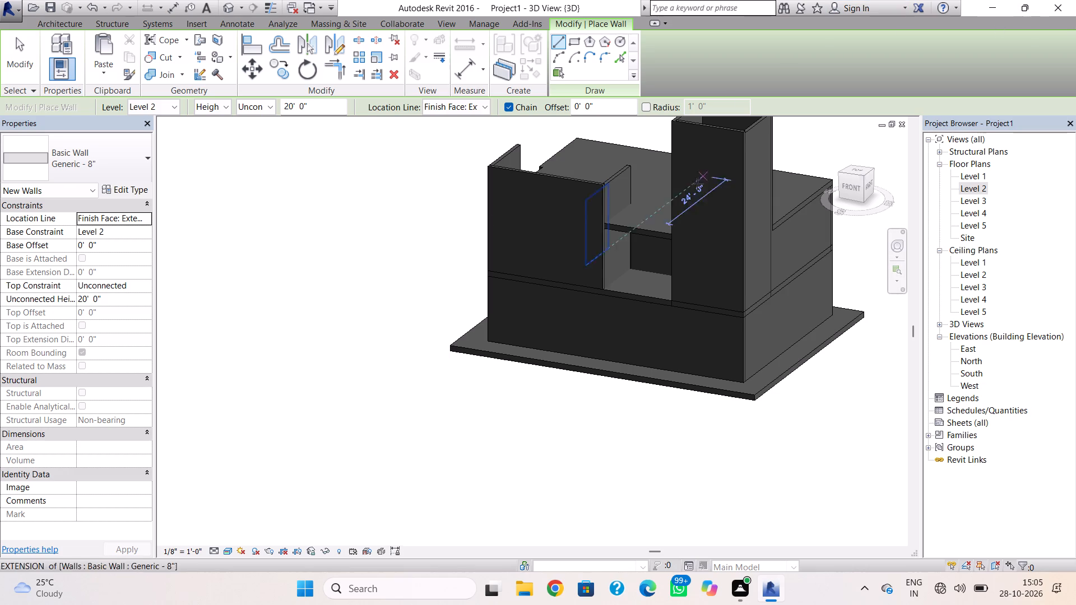
right_click_drag(628, 359, 522, 351, "shift")
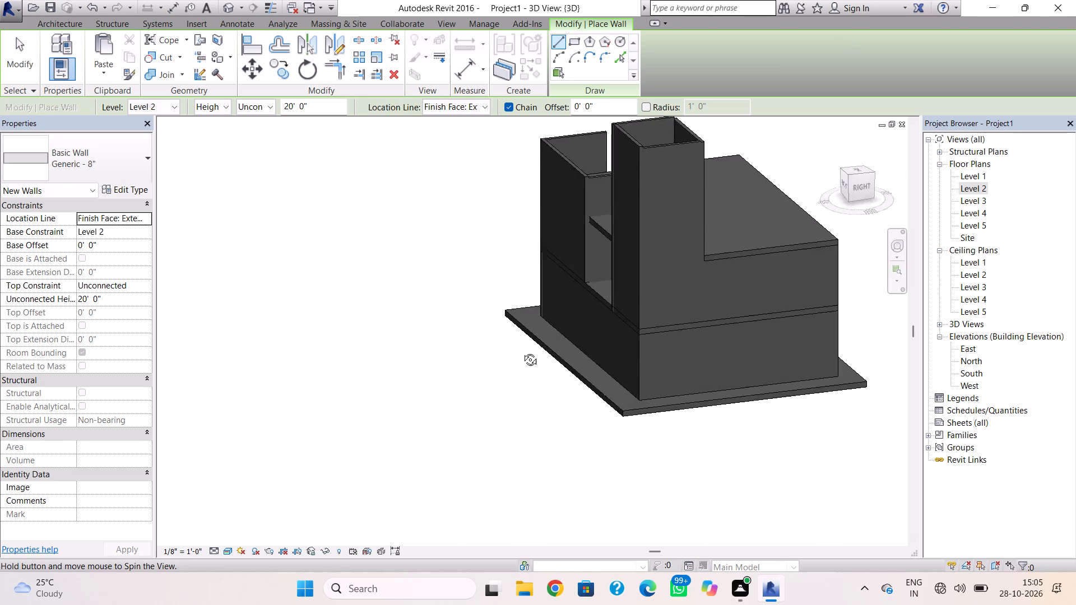
right_click_drag(522, 351, 674, 311, "shift")
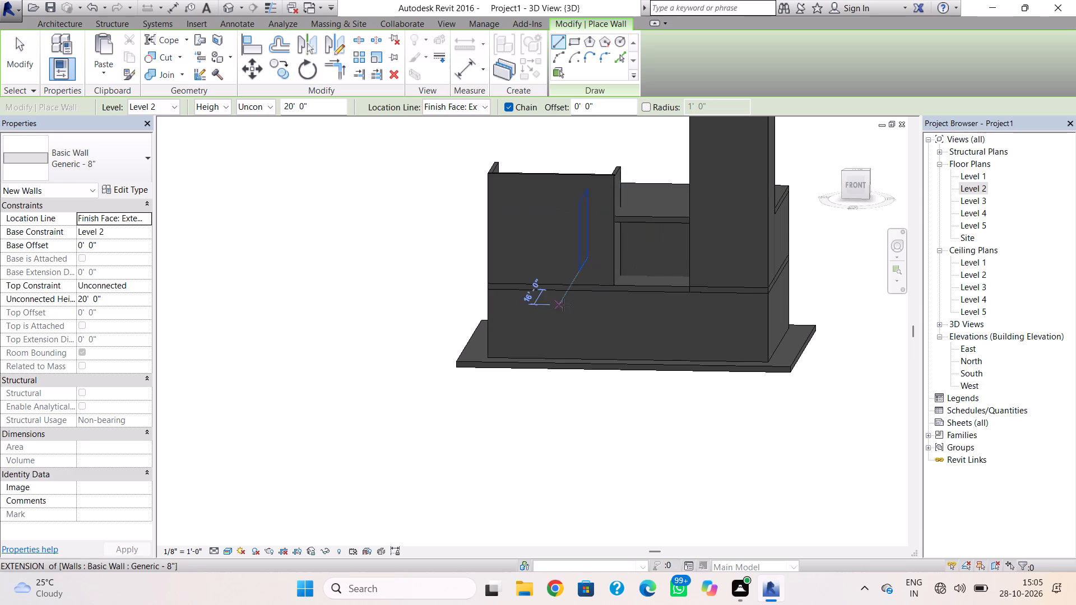
right_click_drag(525, 300, 645, 332, "shift")
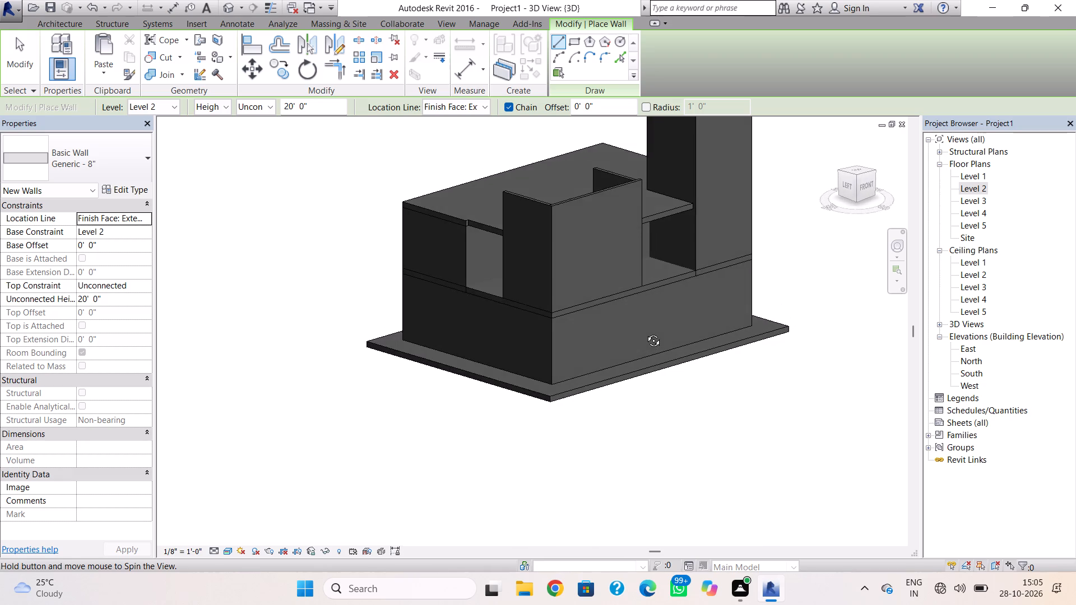
right_click_drag(645, 332, 610, 355, "shift")
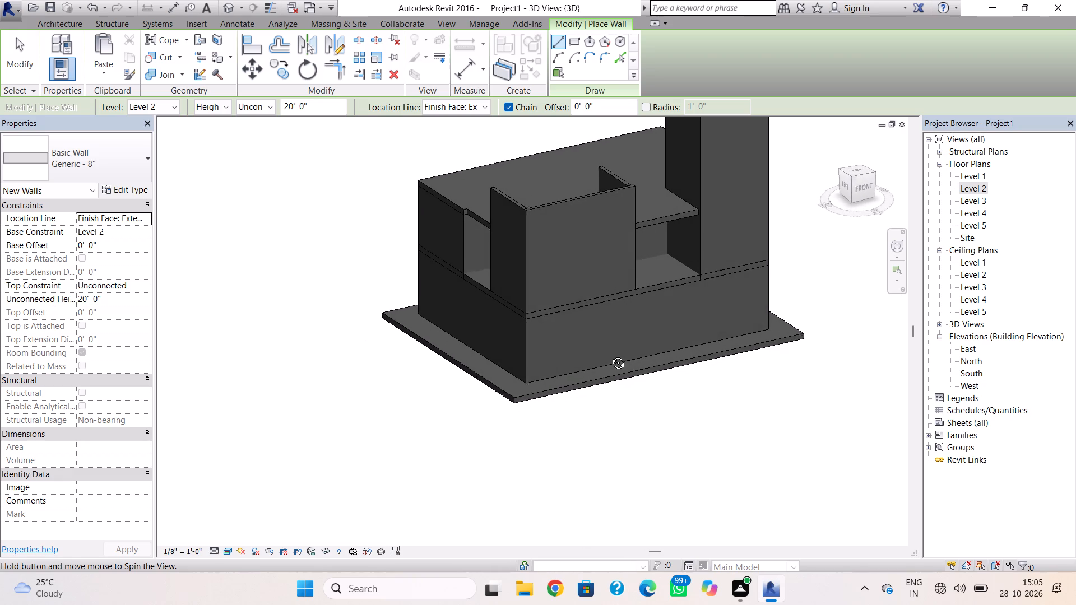
right_click_drag(610, 355, 605, 355, "shift")
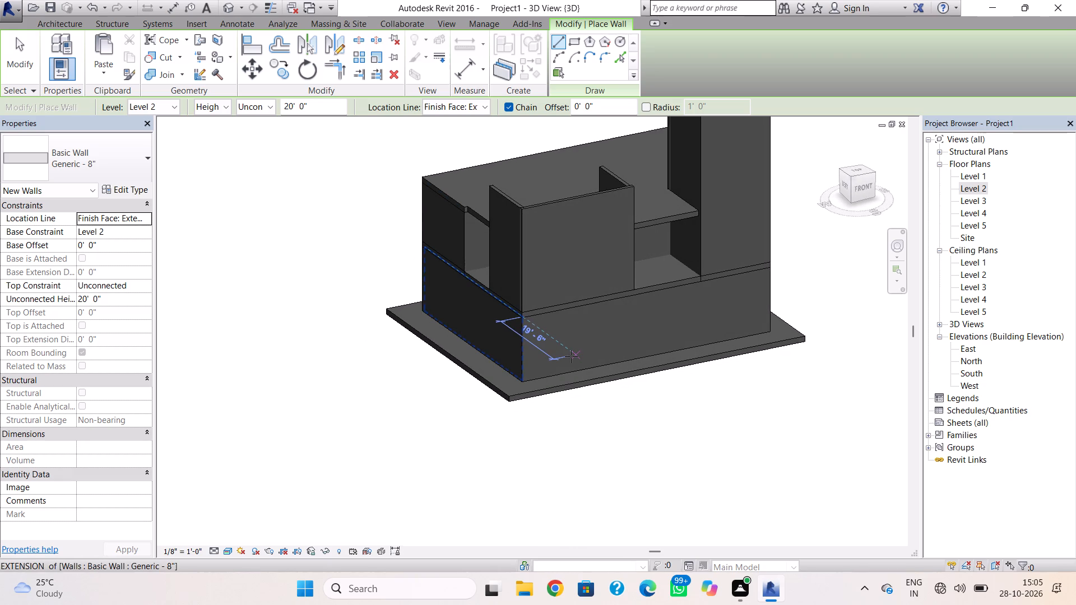
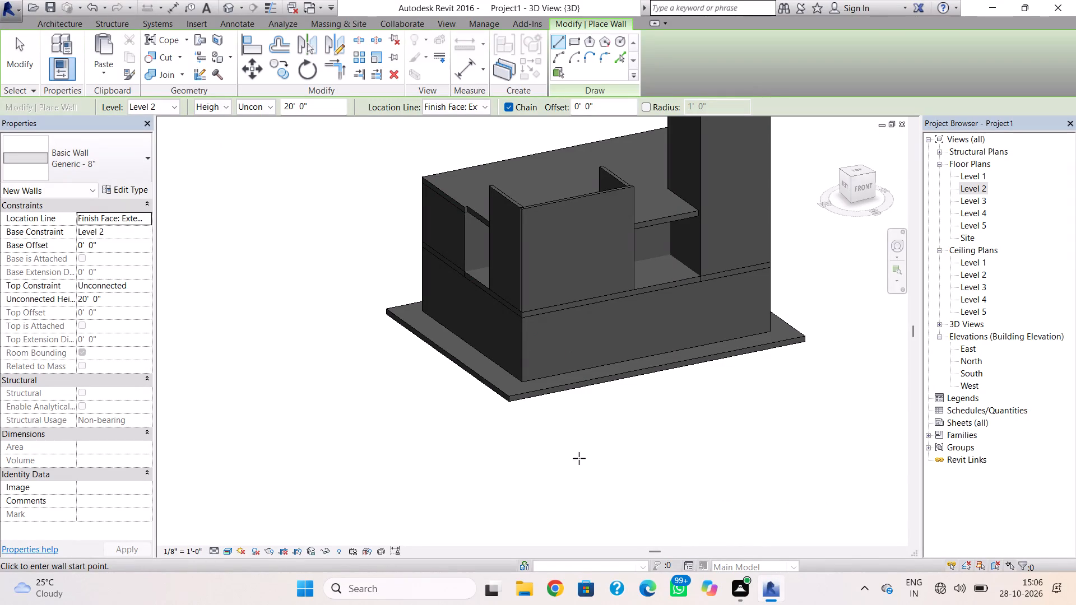
On Level 3, draw a 20'-0" high Generic - 8" wall about 15'-6" south from the roof's northwest corner, thickness facing inward.
scroll(579, 458, "down", 1)
middle_click_drag(579, 462, 579, 496)
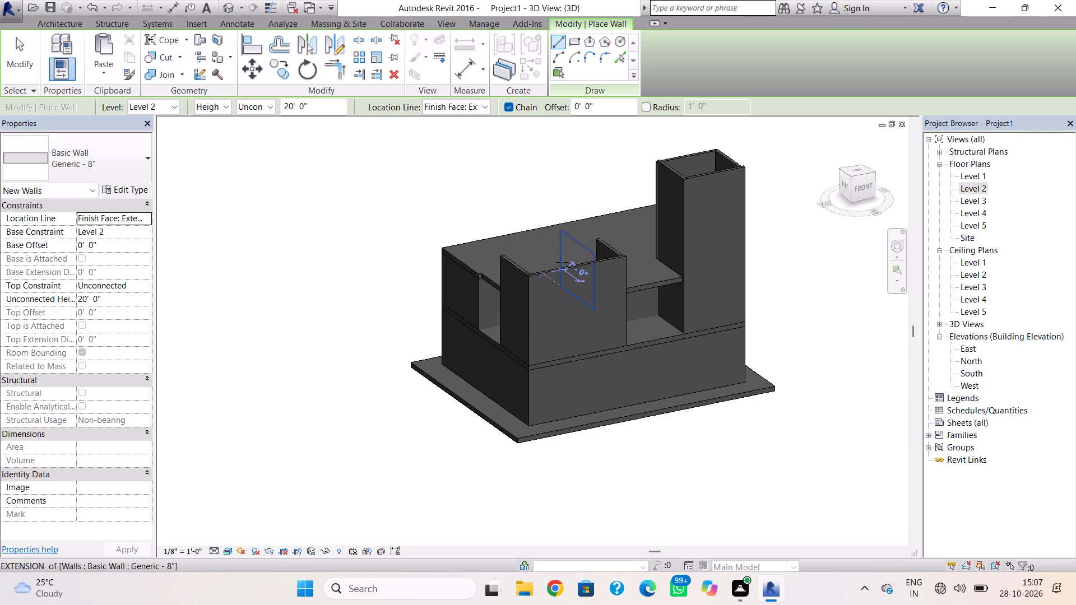
key("Escape")
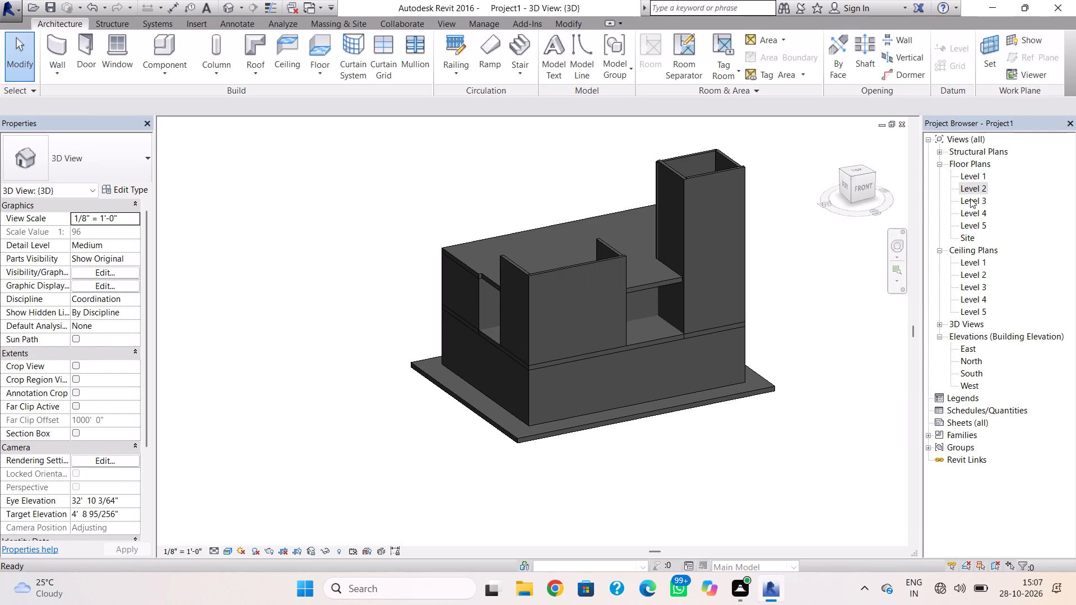
double_click(970, 198)
scroll(442, 373, "down", 4)
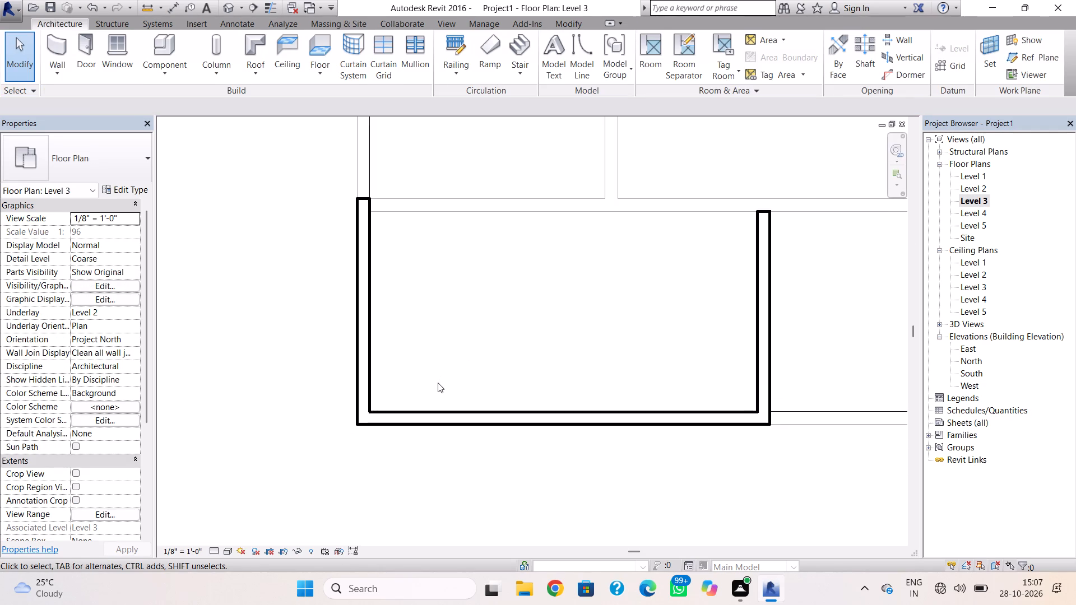
scroll(438, 383, "down", 4)
middle_click_drag(438, 383, 422, 484)
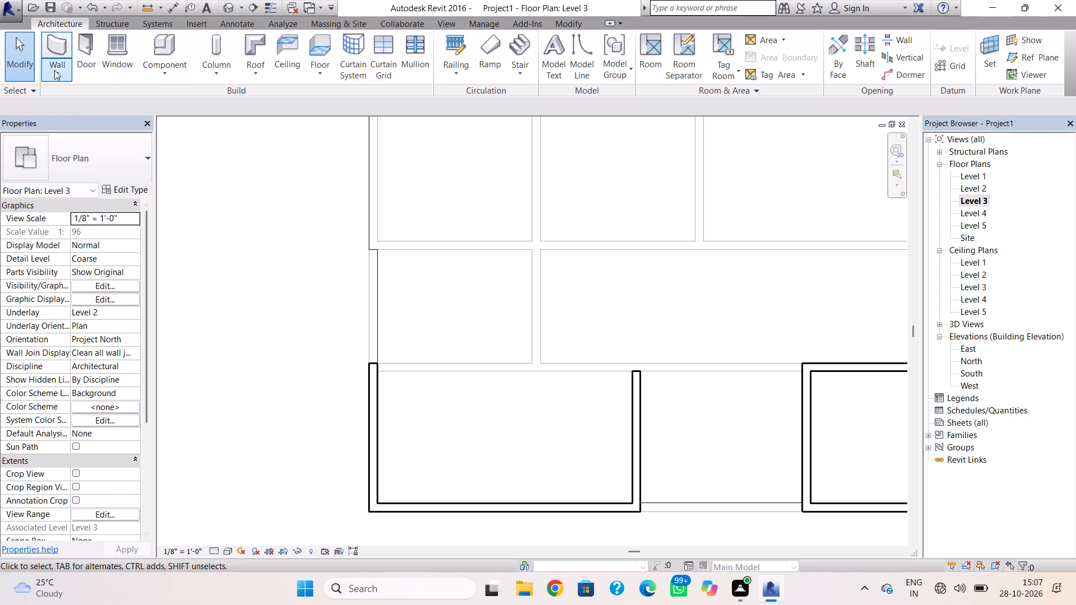
left_click(54, 50)
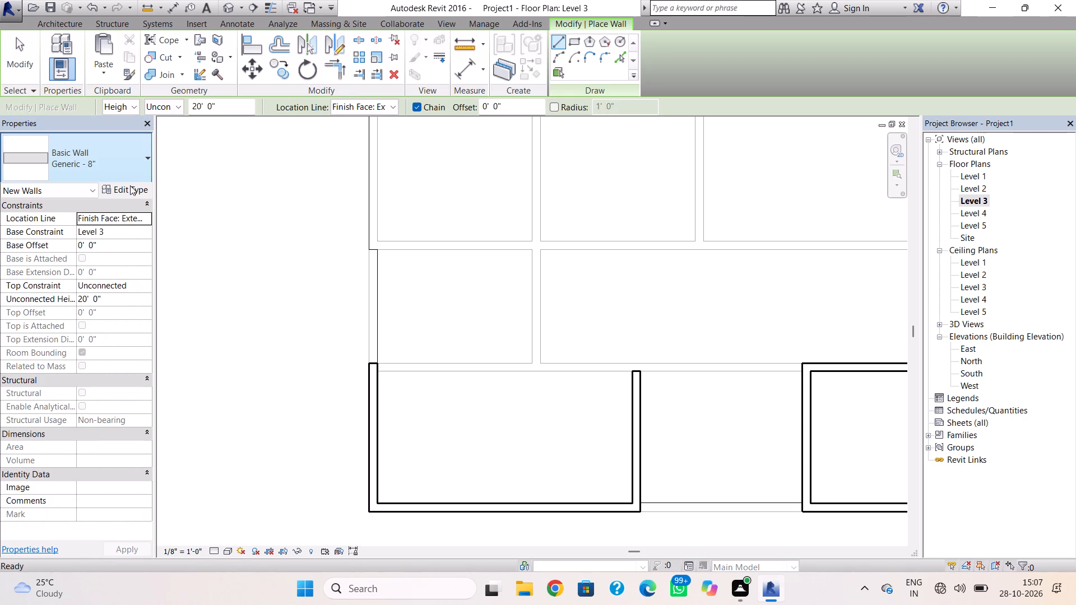
scroll(353, 259, "down", 1)
middle_click_drag(353, 265, 377, 373)
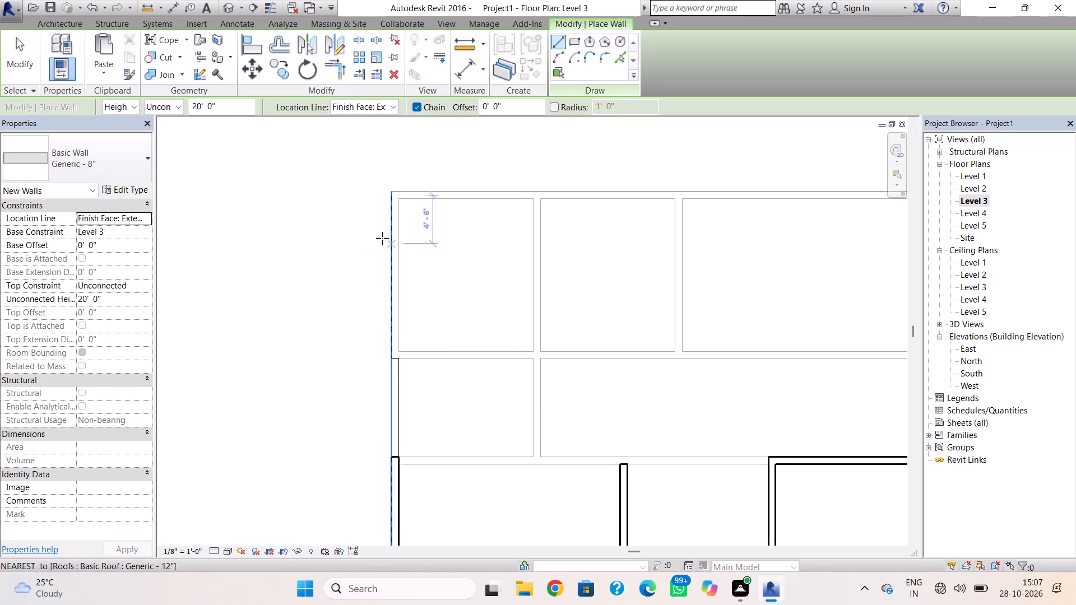
left_click(388, 194)
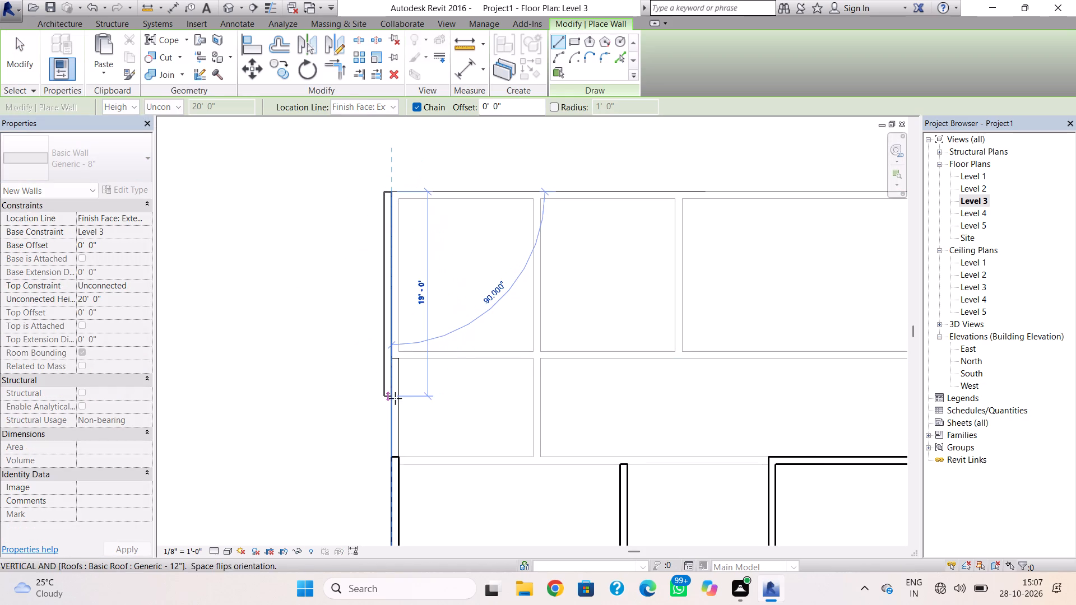
key("space")
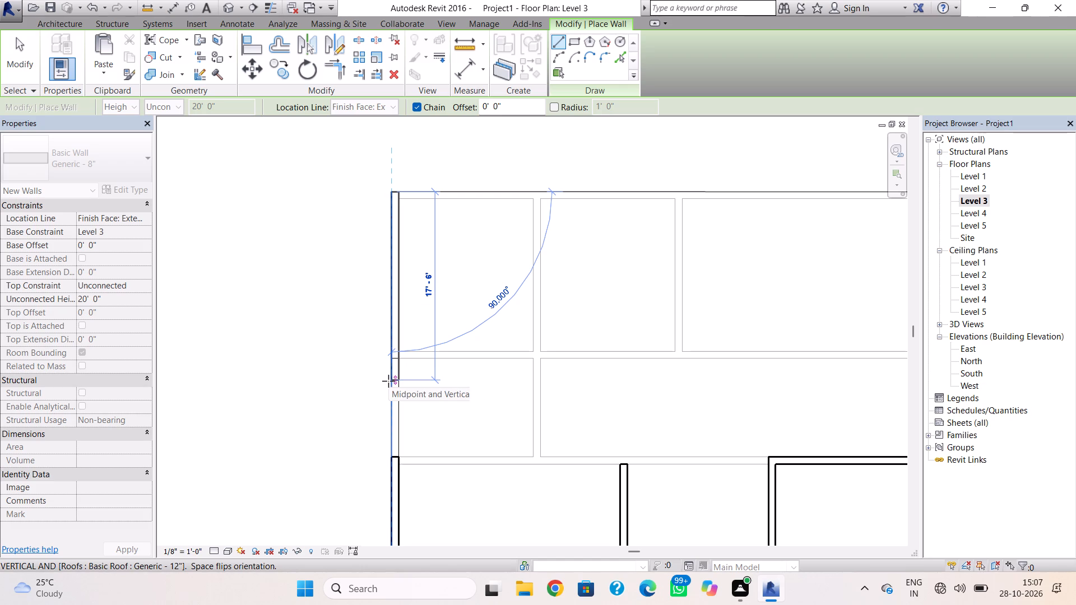
scroll(391, 375, "up", 5)
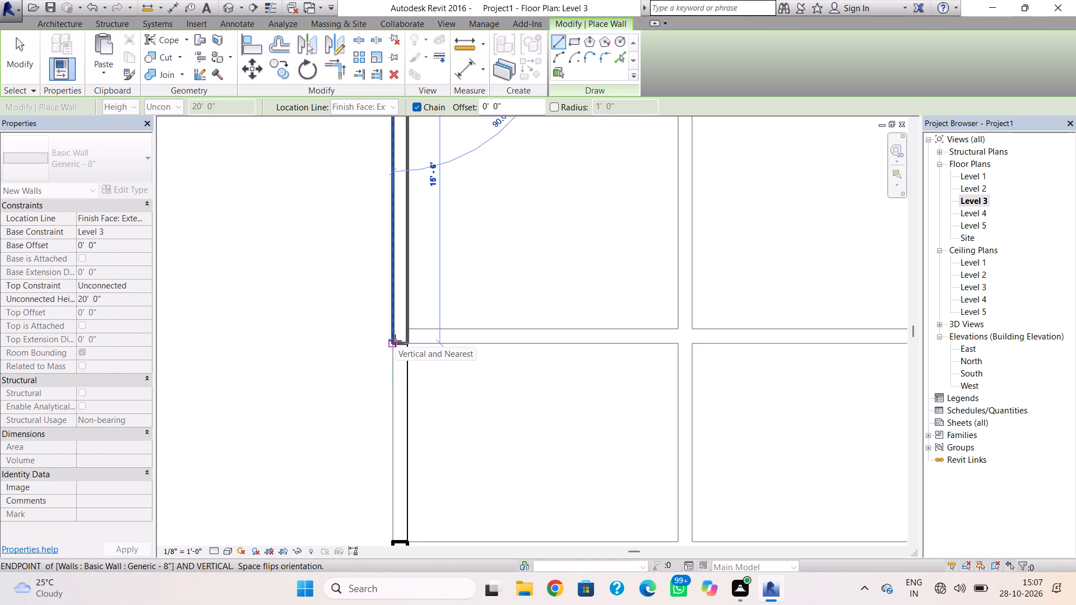
left_click(395, 341)
key("Escape")
Draw a 20'-0" high Generic - 8" wall about 48'-0" long along the roof's north edge, from the west wall to the northeast corner.
scroll(330, 394, "down", 1)
middle_click_drag(332, 408, 332, 415)
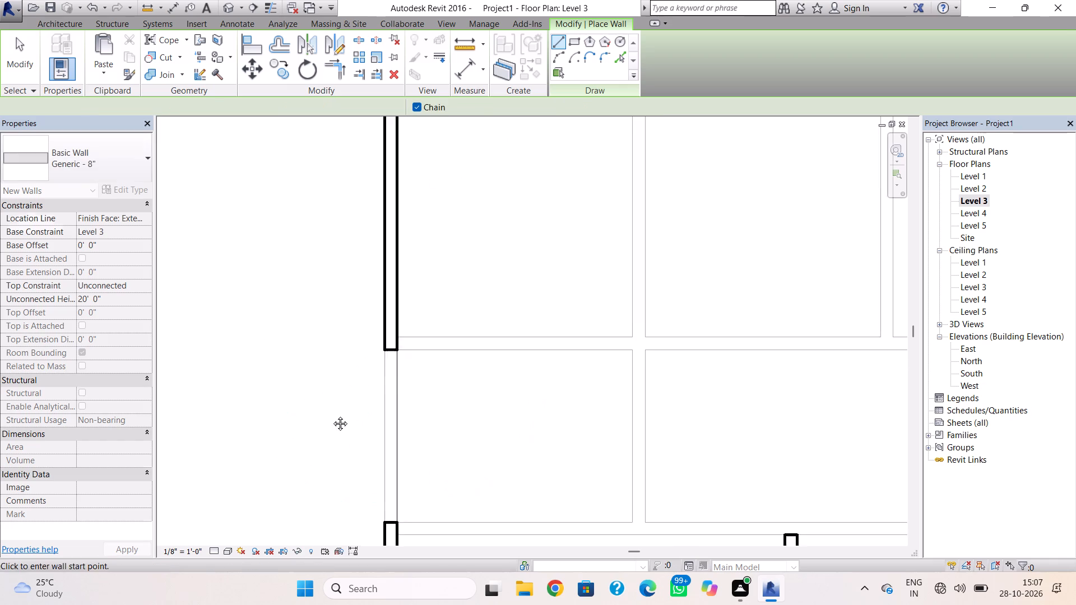
middle_click_drag(332, 415, 313, 518)
scroll(313, 517, "down", 3)
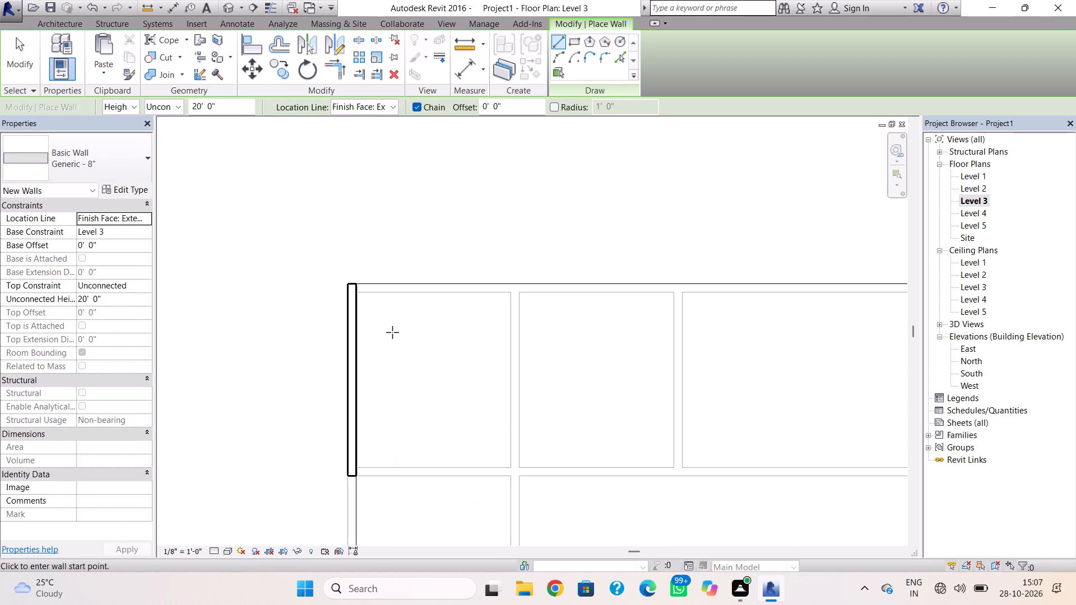
left_click(360, 281)
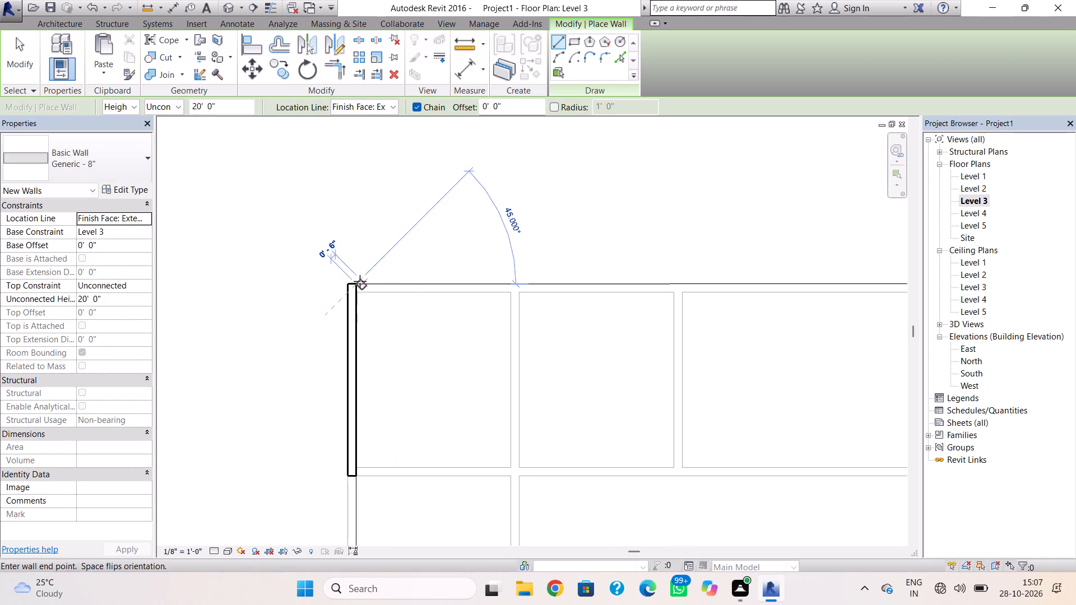
scroll(753, 288, "down", 2)
middle_click_drag(742, 298, 489, 349)
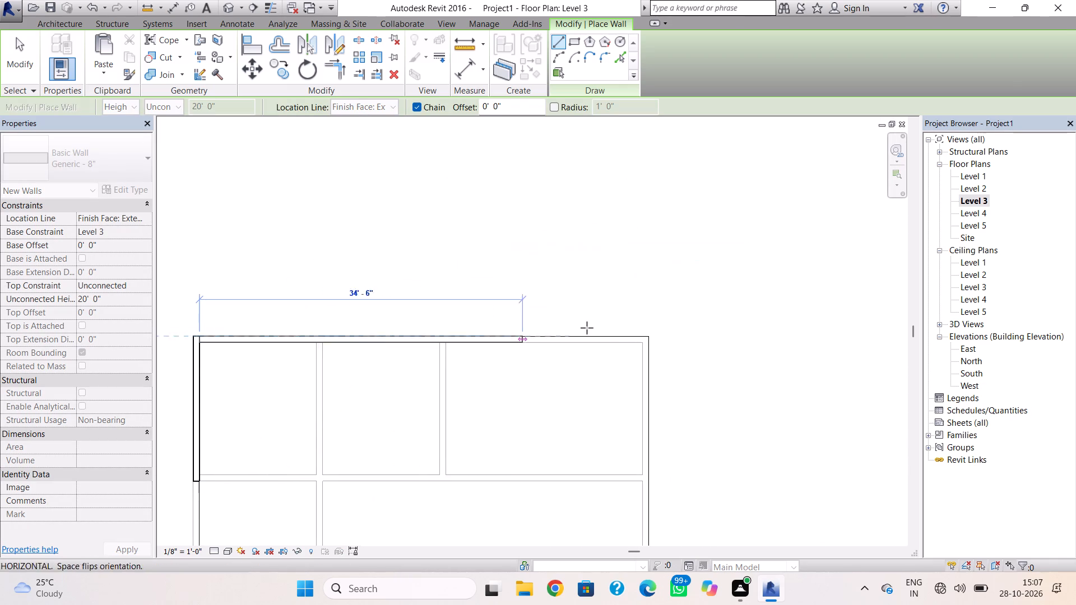
scroll(647, 345, "up", 4)
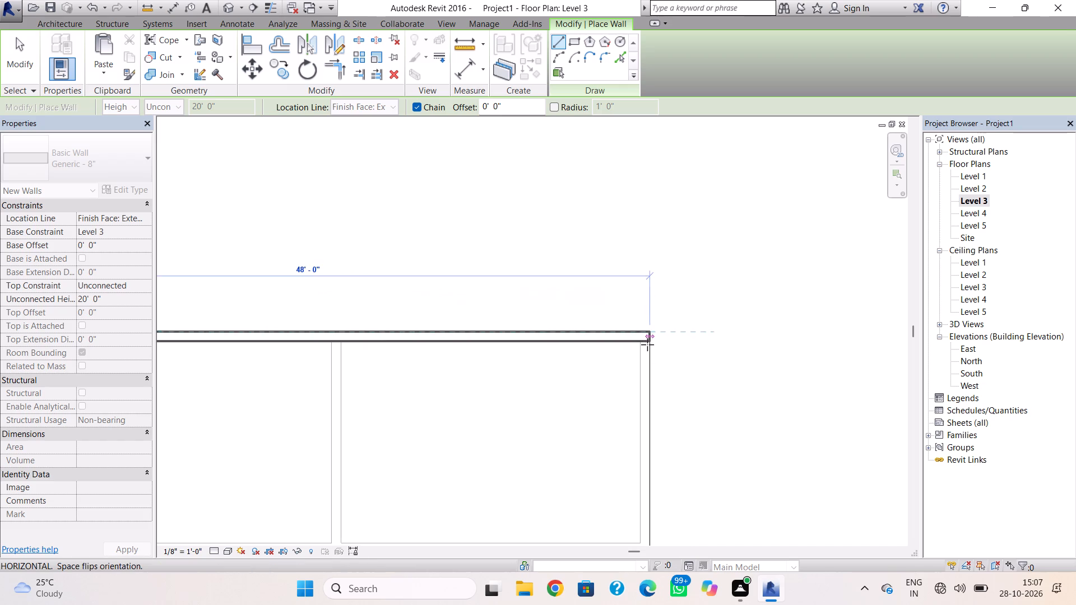
scroll(647, 345, "up", 4)
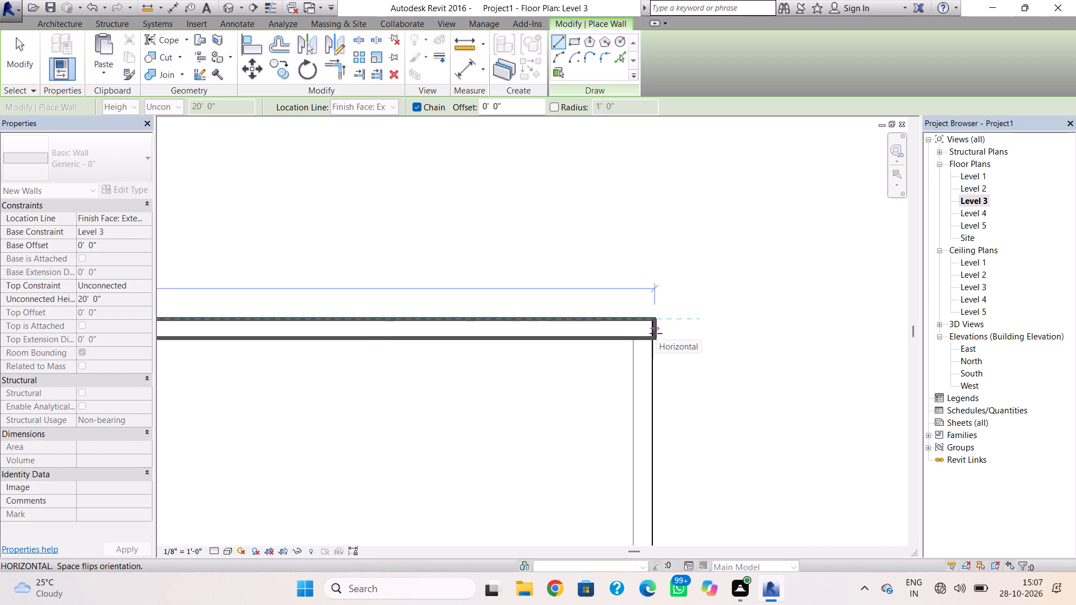
left_click(656, 333)
key("Escape")
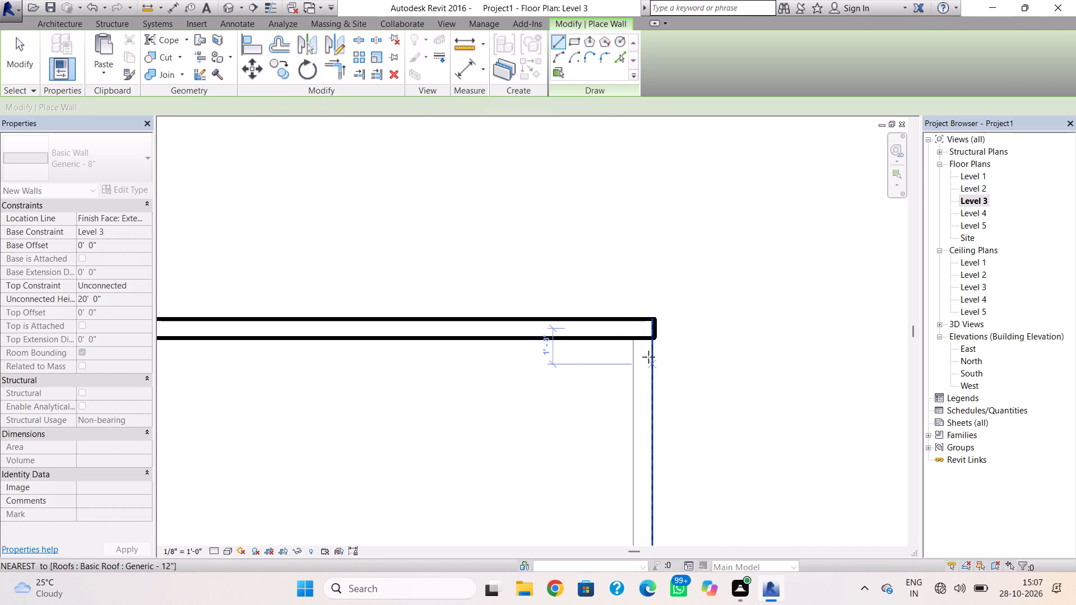
Pull the north wall's east end back to align with the roof's east edge.
left_click(650, 343)
key("Escape")
key("Escape")
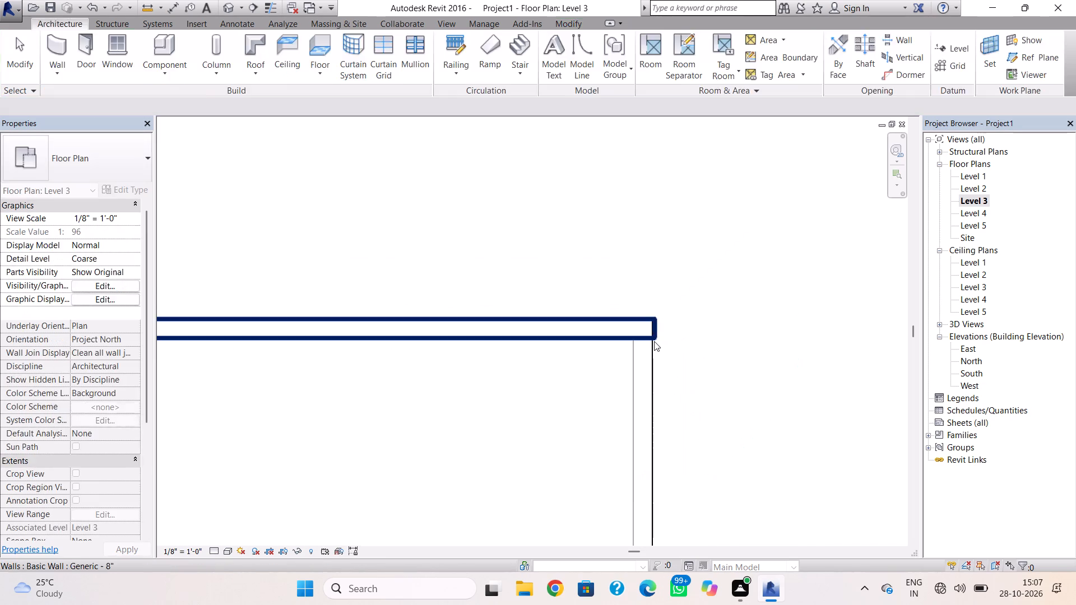
left_click(654, 341)
left_click_drag(655, 317, 650, 317)
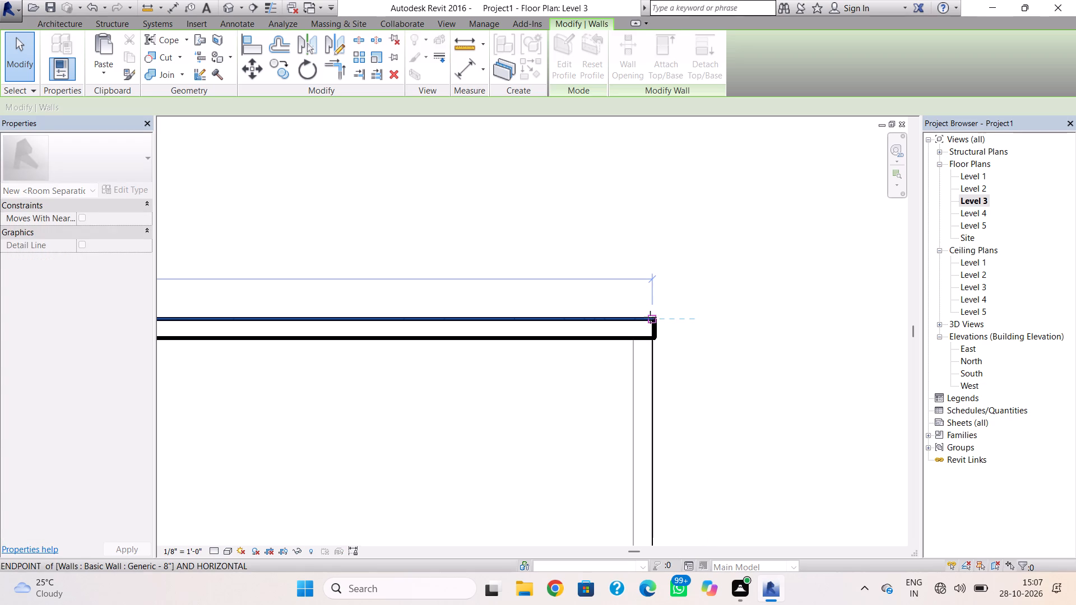
left_click_drag(650, 317, 650, 317)
key("Escape")
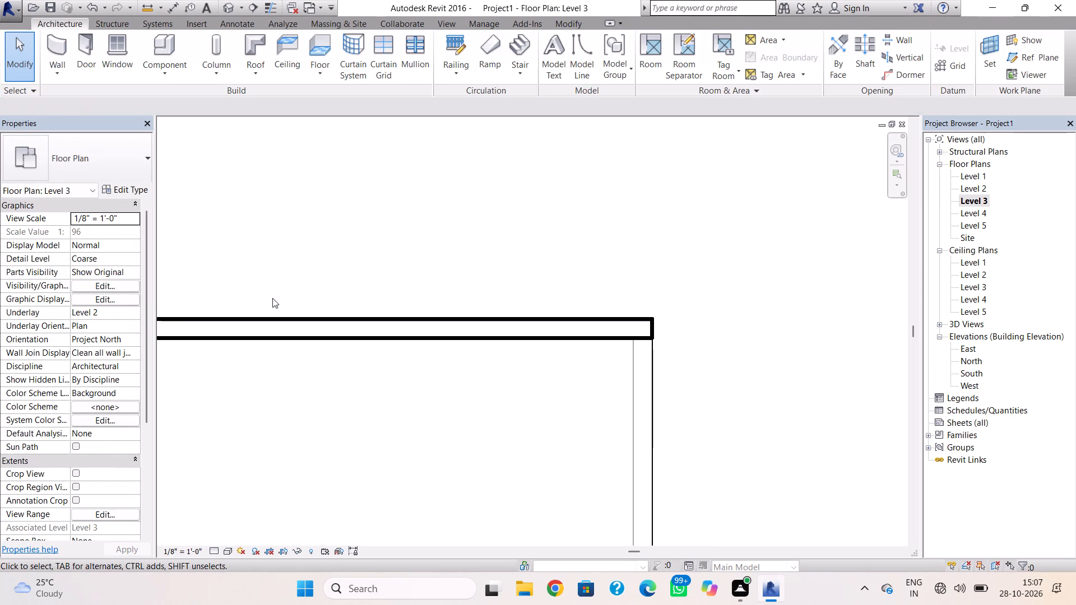
Draw the Level 3 east wall from the north wall's east end south to the tower's northeast corner, along the roof edge.
left_click(67, 55)
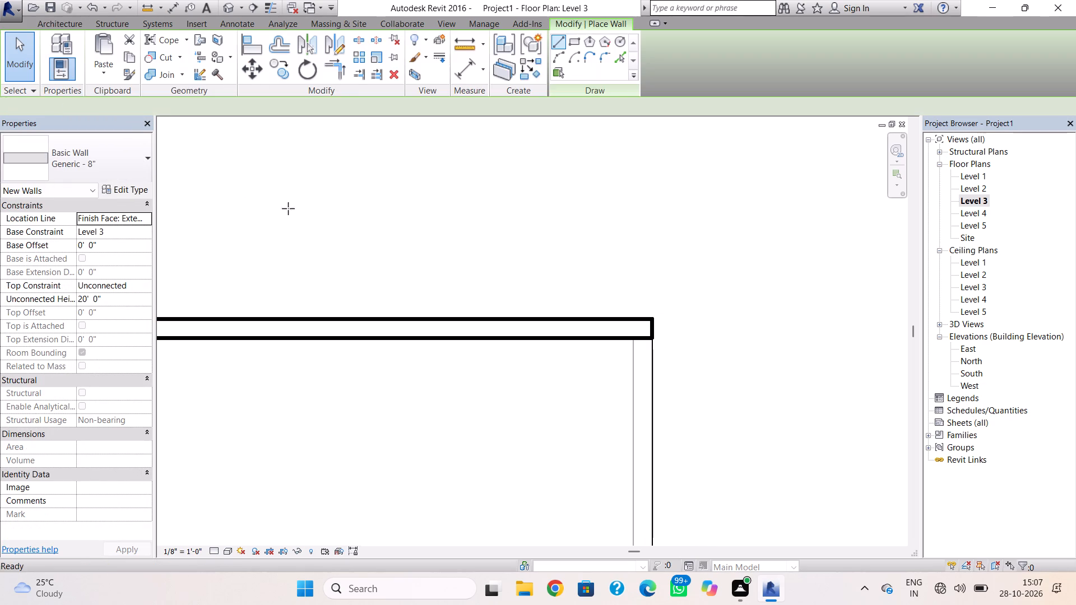
left_click(648, 337)
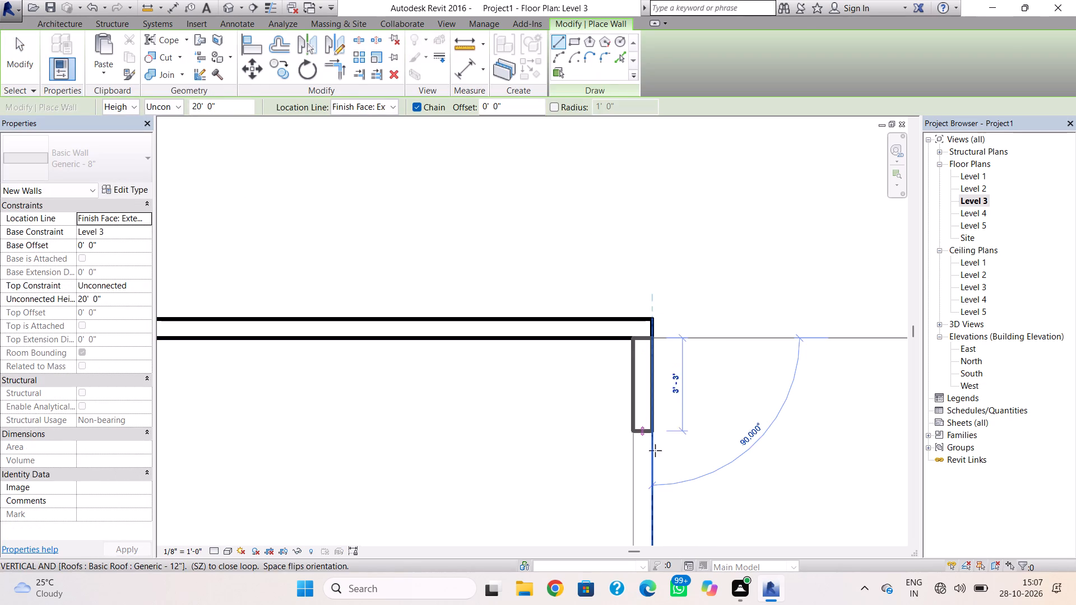
scroll(663, 524, "down", 3)
middle_click_drag(631, 472, 620, 366)
scroll(651, 485, "down", 3)
middle_click_drag(642, 459, 640, 306)
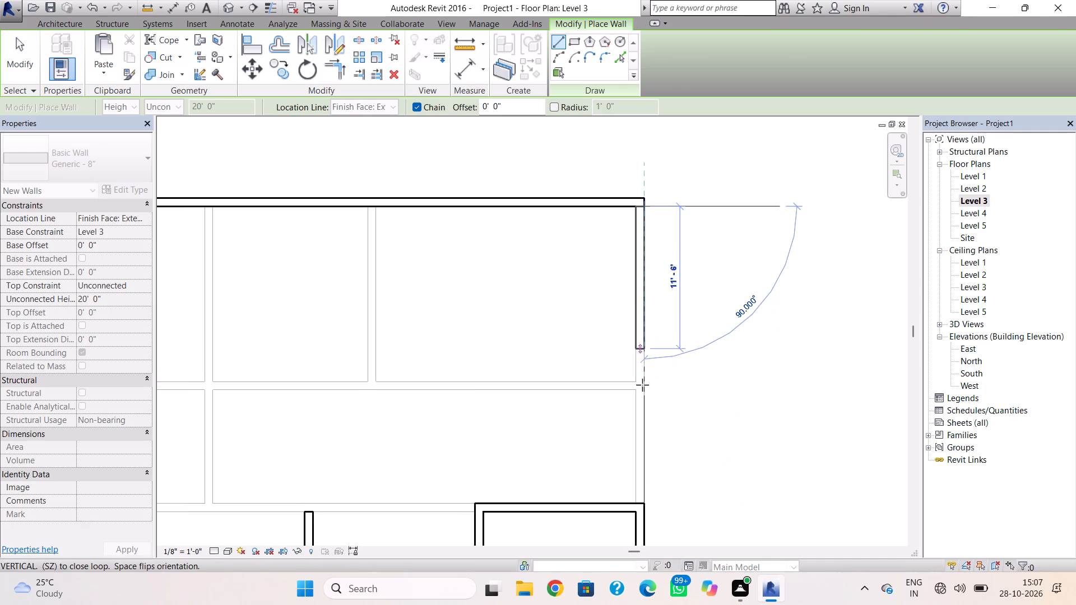
left_click(650, 506)
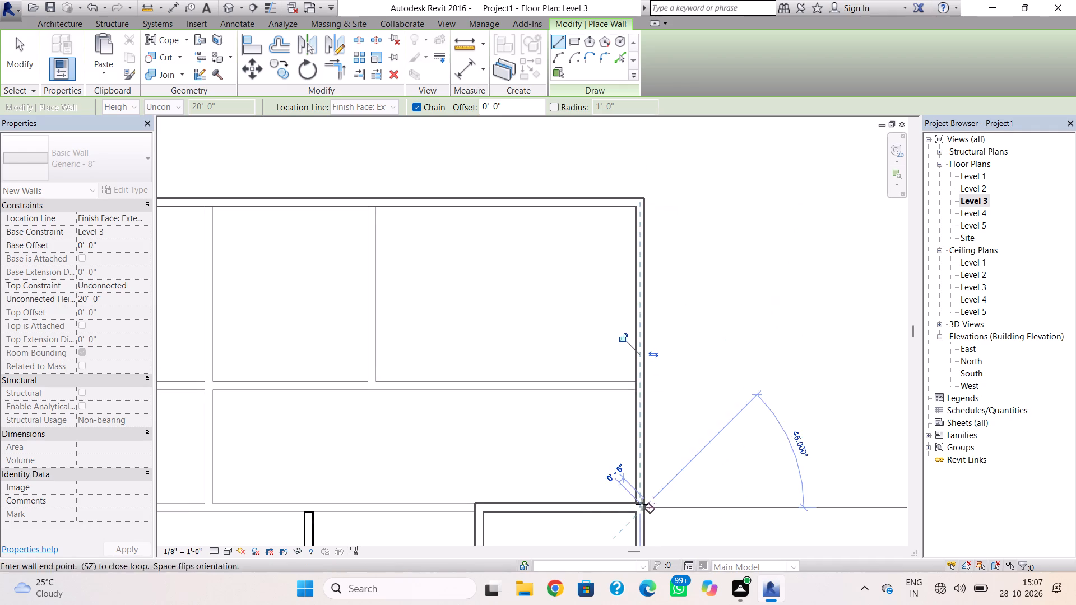
key("Escape")
Draw an east-west wall from the new west wall's south end across to the east wall, thickness facing north.
scroll(217, 502, "down", 1)
middle_click_drag(217, 502, 424, 428)
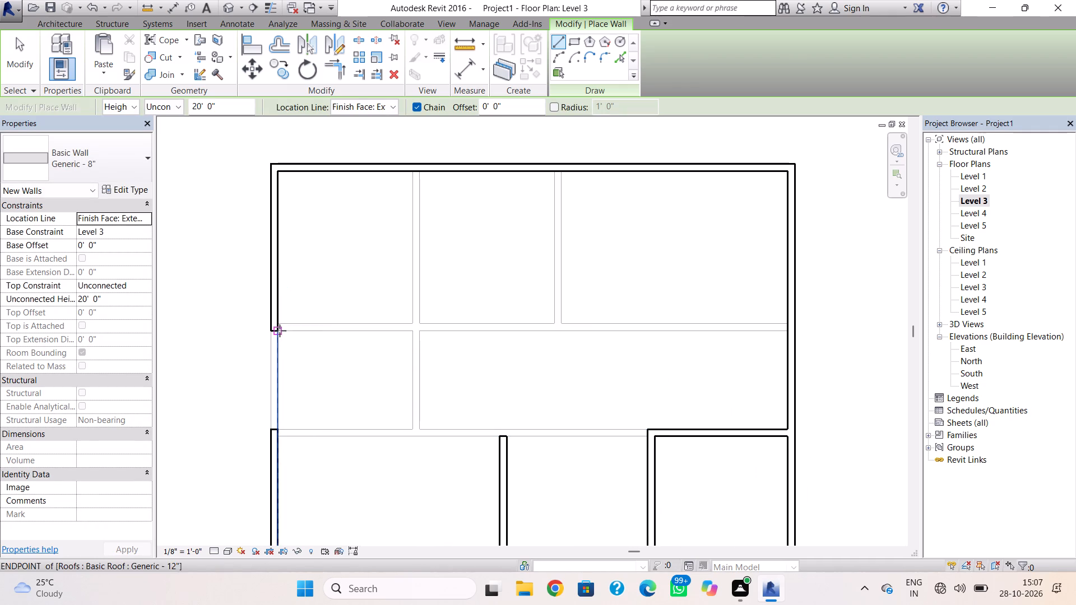
left_click(279, 330)
key("space")
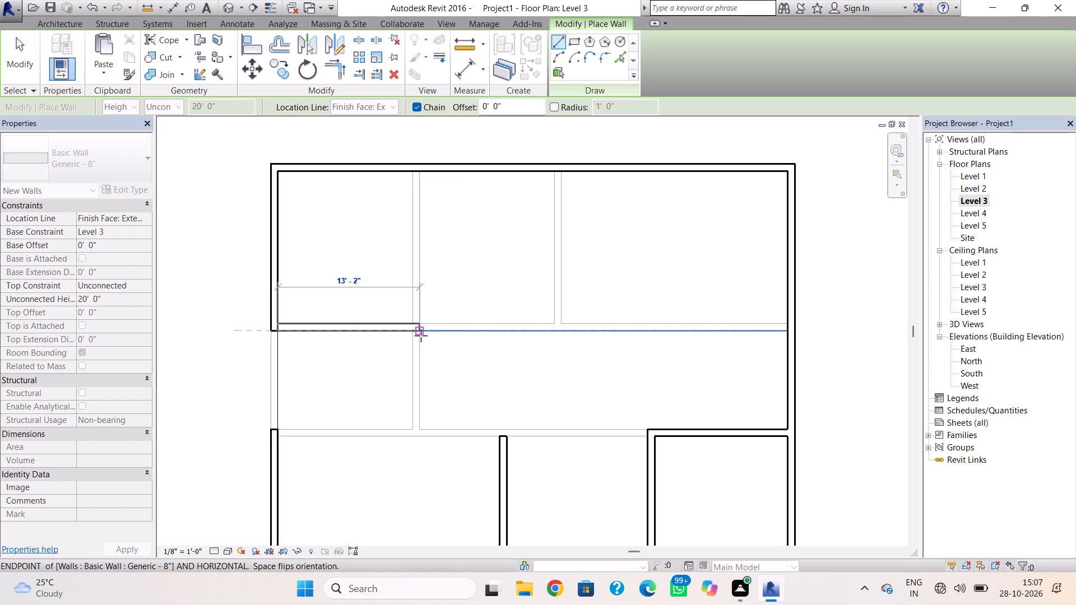
left_click(786, 331)
key("Escape")
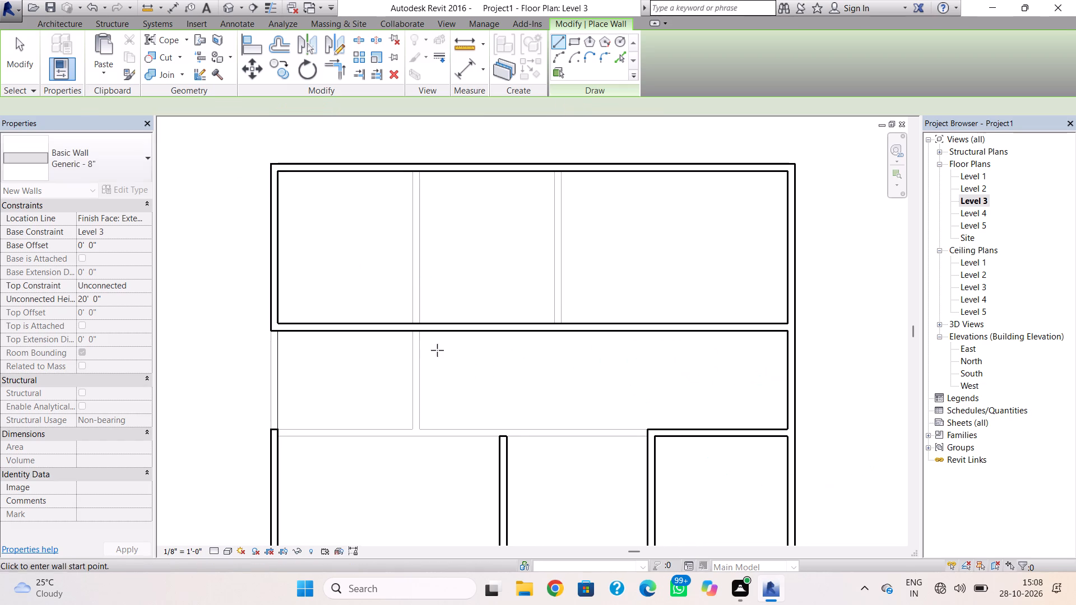
Draw two north-south partition walls, each about 14'-2" long, across the northern strip, tracing the Level 2 partitions below.
left_click(422, 325)
key("space")
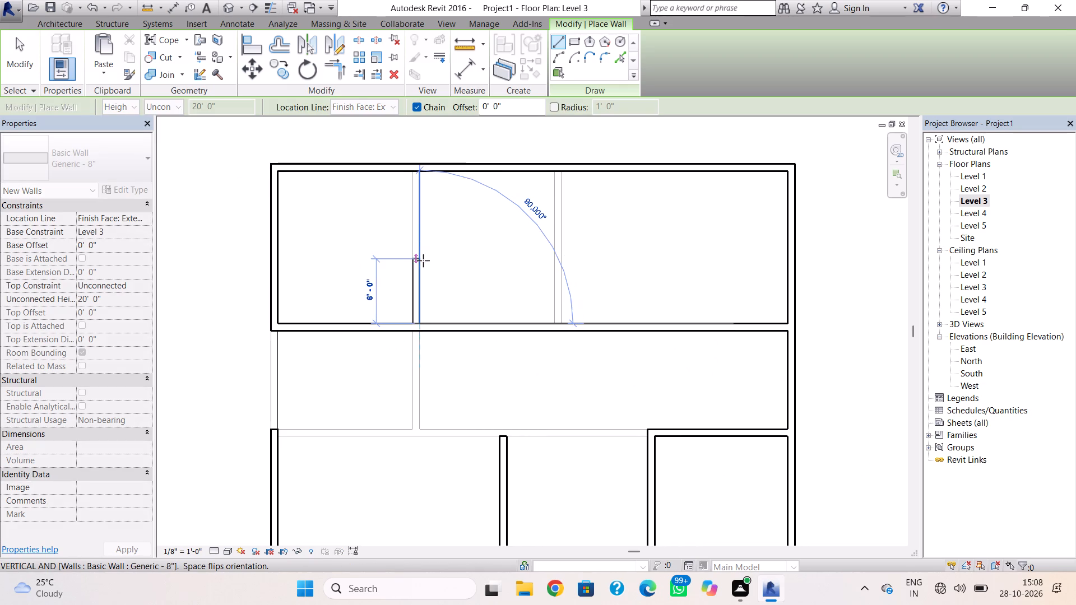
left_click(425, 174)
key("Escape")
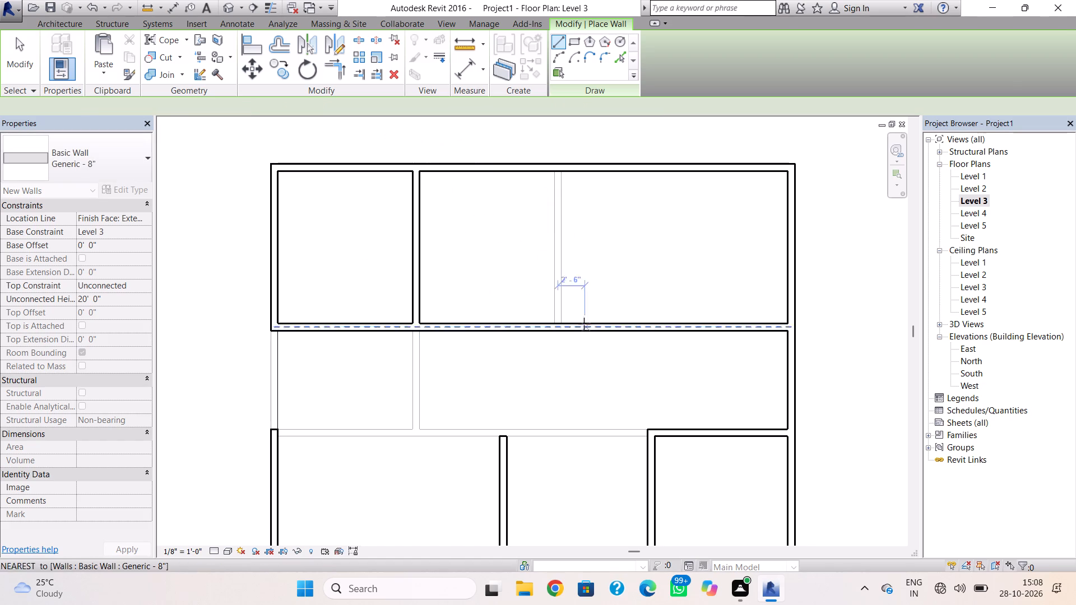
left_click(565, 318)
key("space")
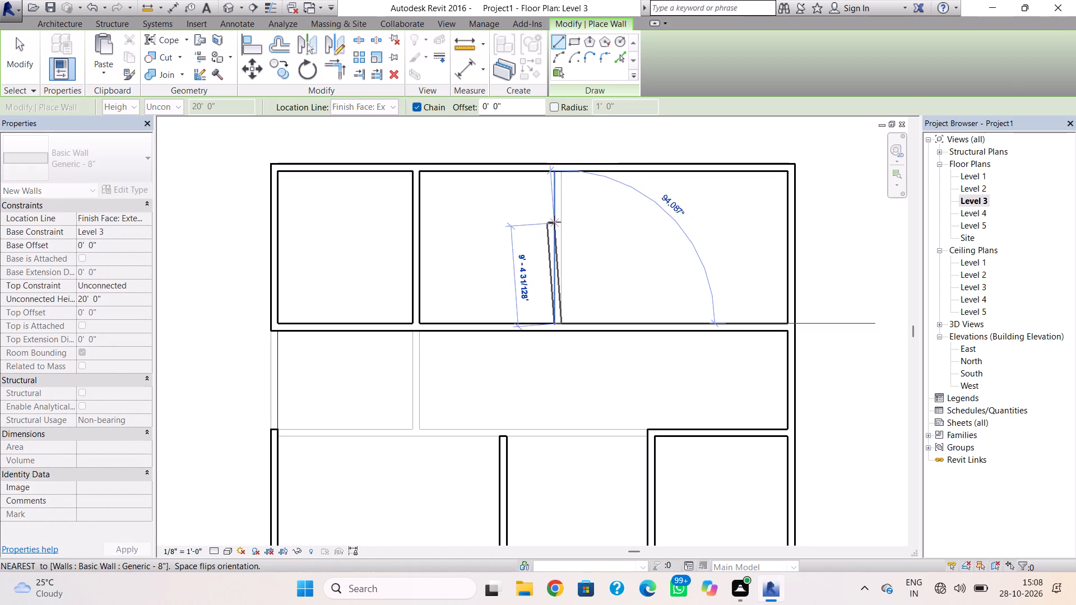
left_click(561, 175)
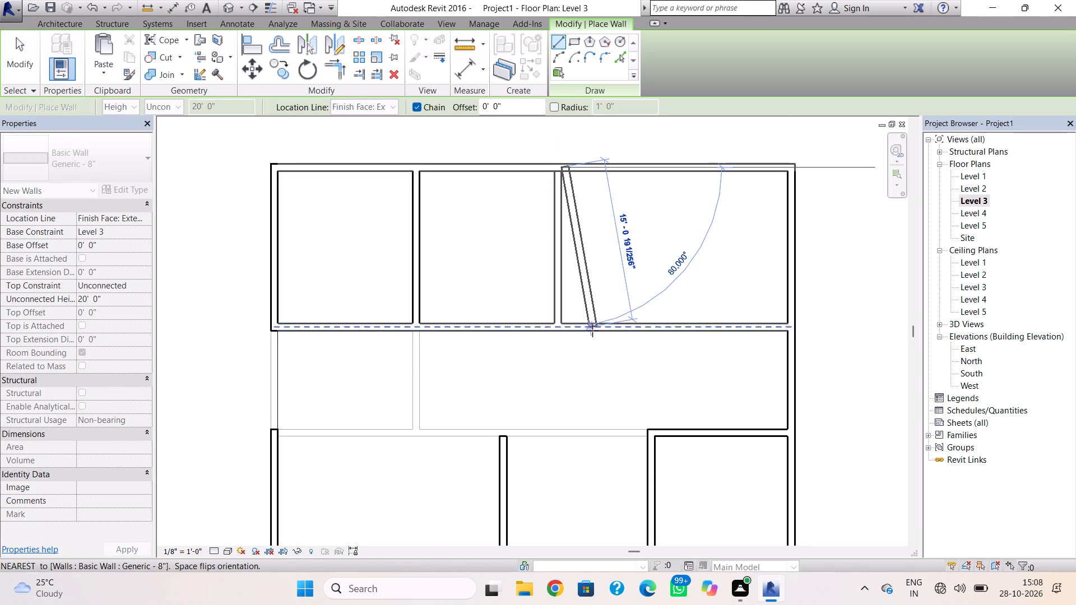
key("Escape")
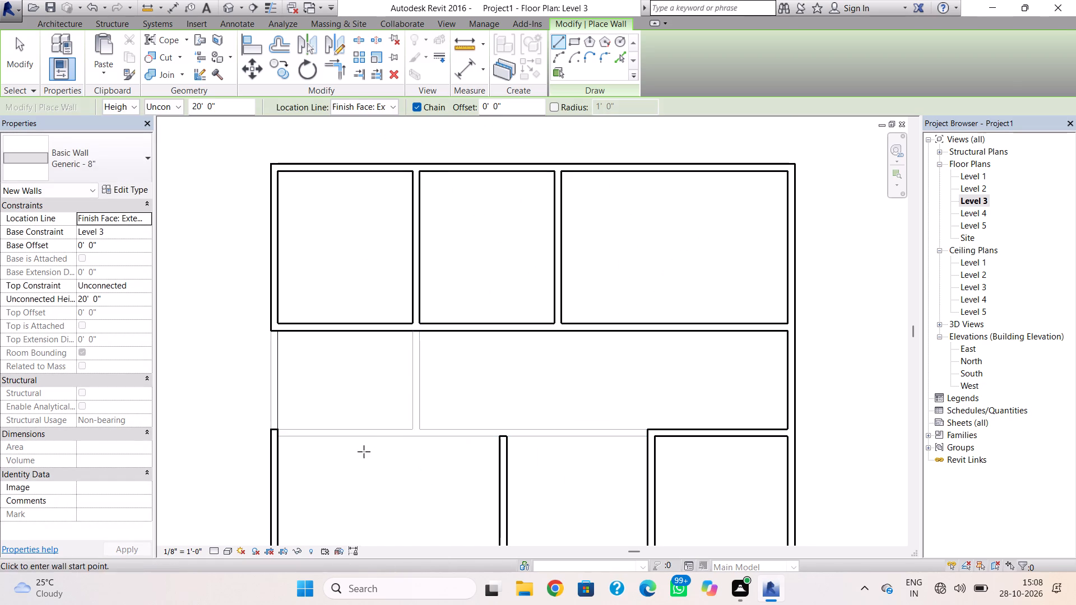
Draw a 35'-0" east-west wall from the southwest room's northwest corner to the tower's northwest corner, closing the rooms' north side.
left_click(282, 431)
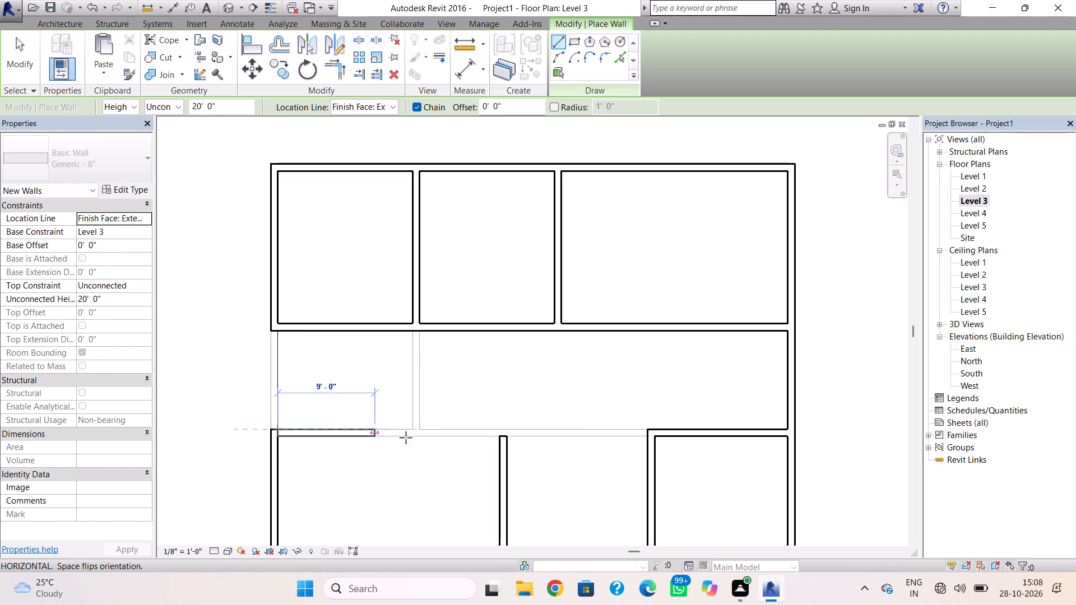
left_click(650, 427)
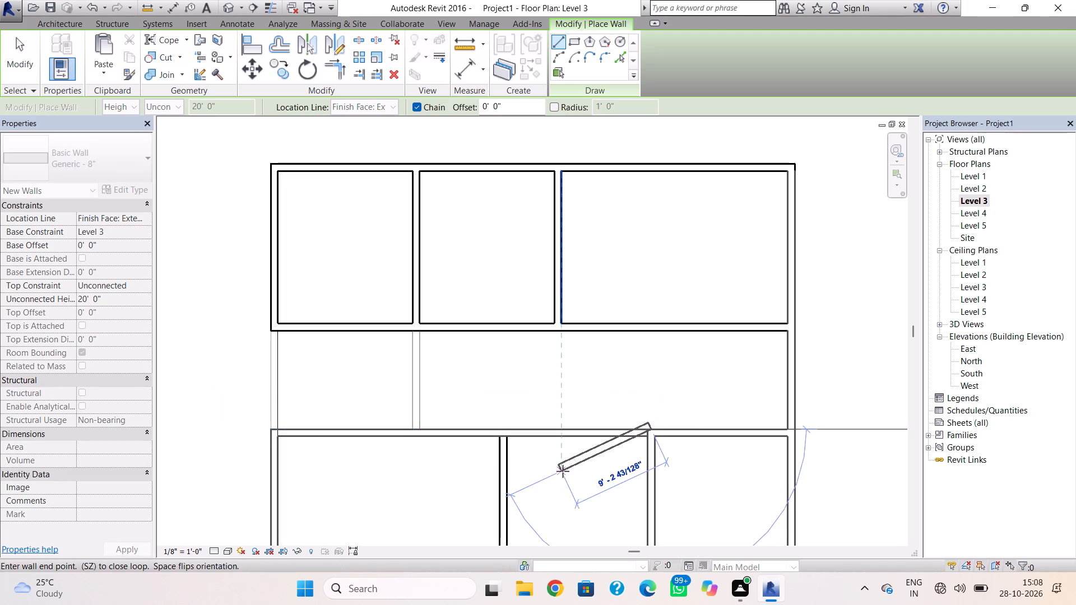
key("Escape")
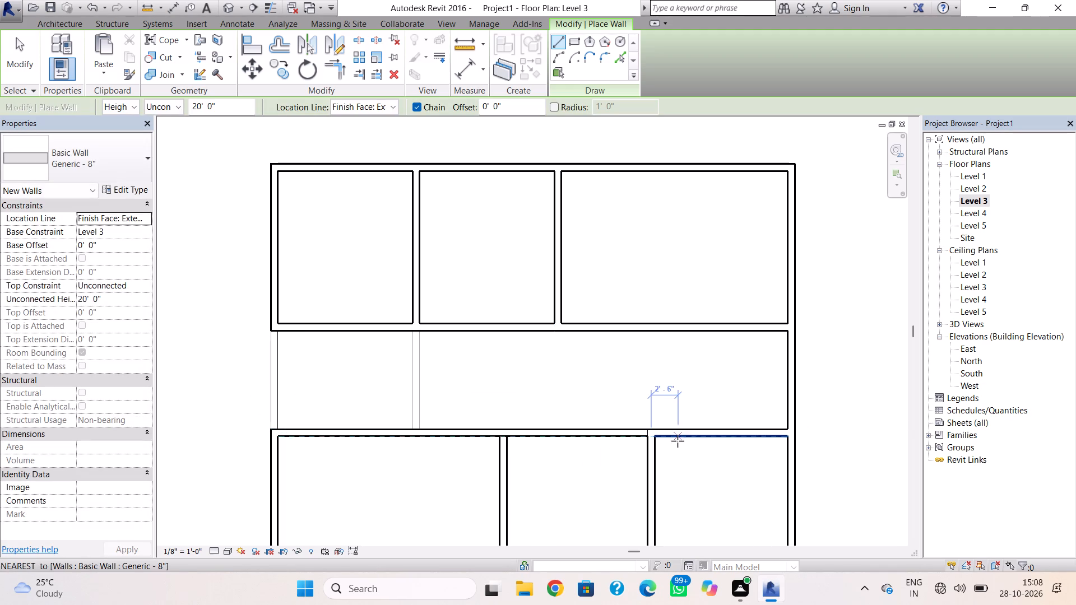
key("Escape")
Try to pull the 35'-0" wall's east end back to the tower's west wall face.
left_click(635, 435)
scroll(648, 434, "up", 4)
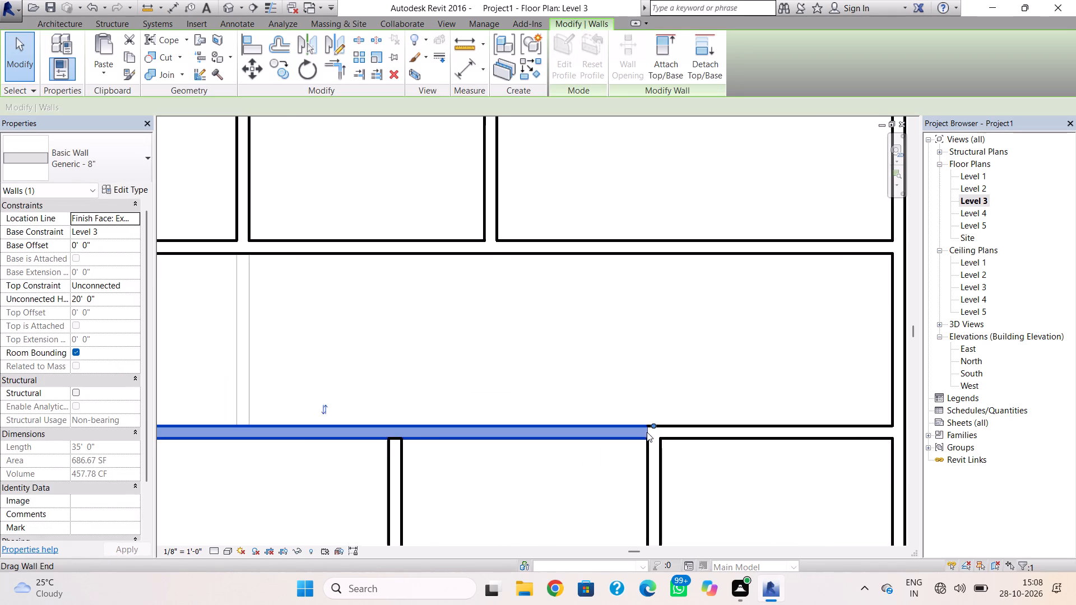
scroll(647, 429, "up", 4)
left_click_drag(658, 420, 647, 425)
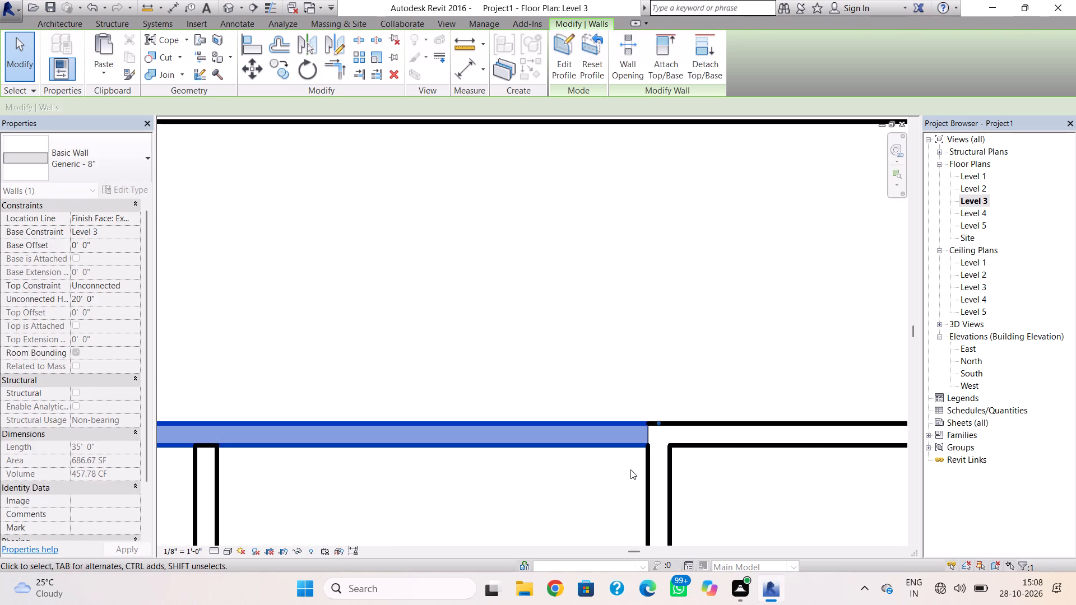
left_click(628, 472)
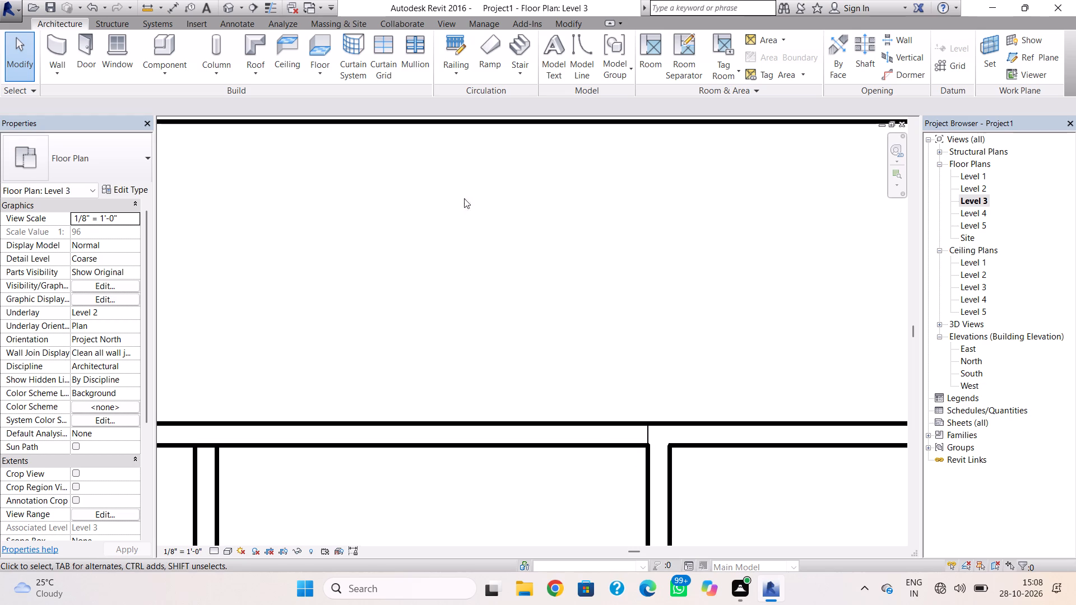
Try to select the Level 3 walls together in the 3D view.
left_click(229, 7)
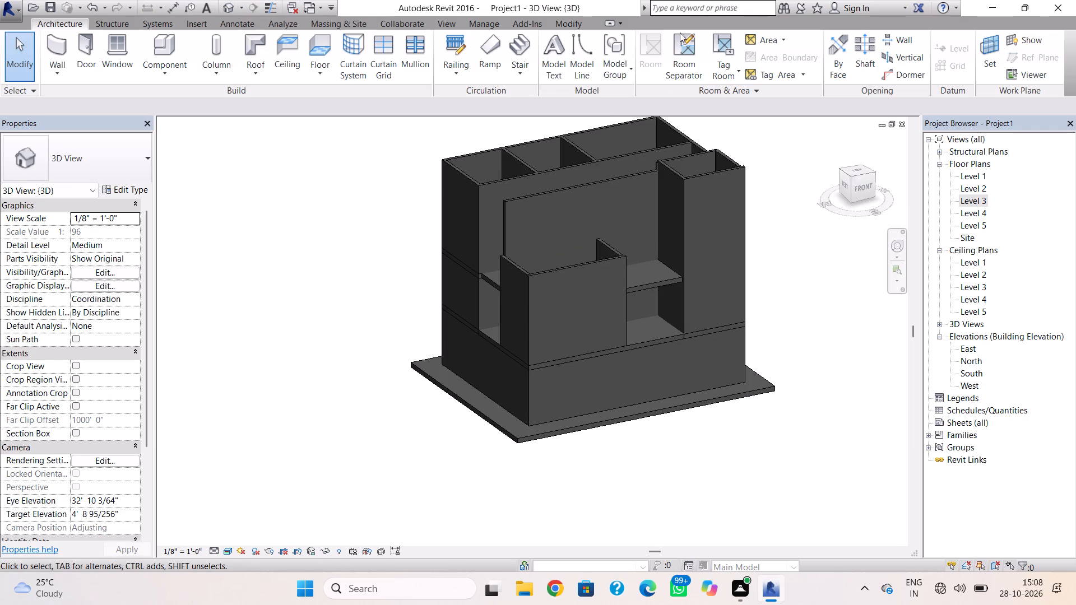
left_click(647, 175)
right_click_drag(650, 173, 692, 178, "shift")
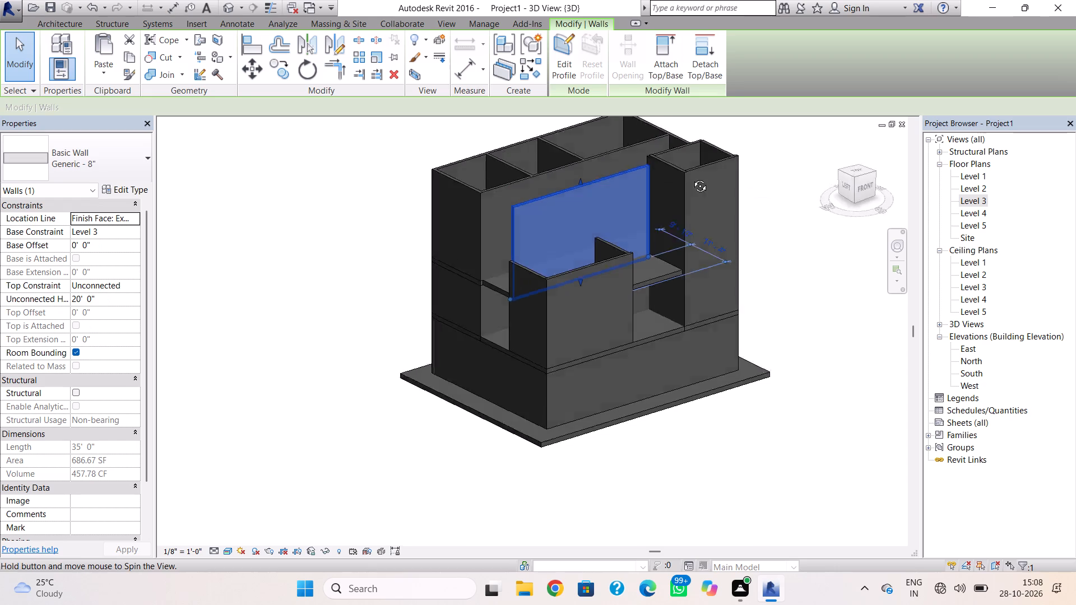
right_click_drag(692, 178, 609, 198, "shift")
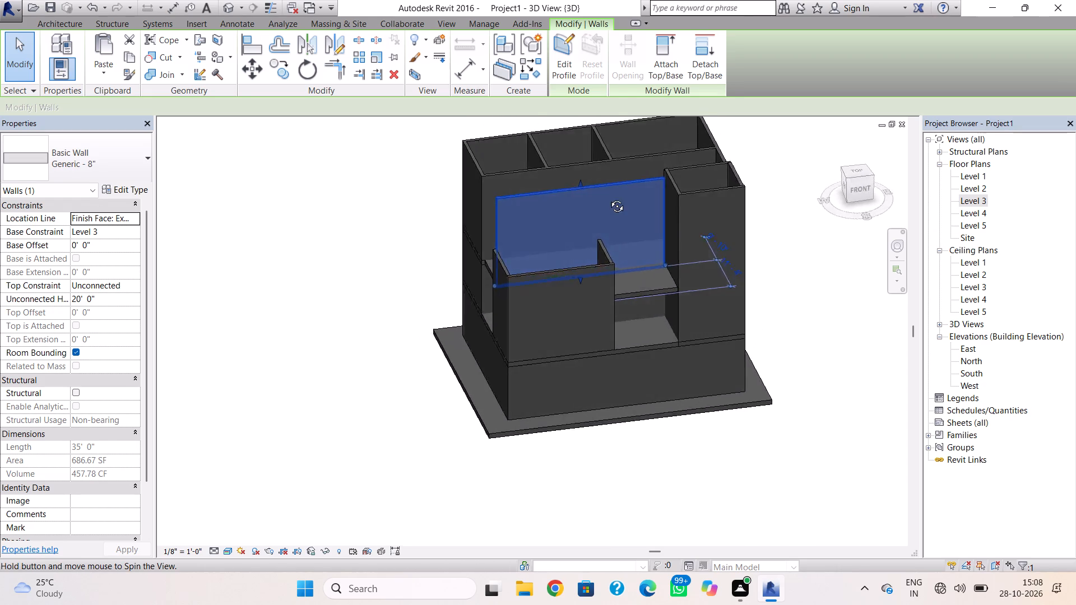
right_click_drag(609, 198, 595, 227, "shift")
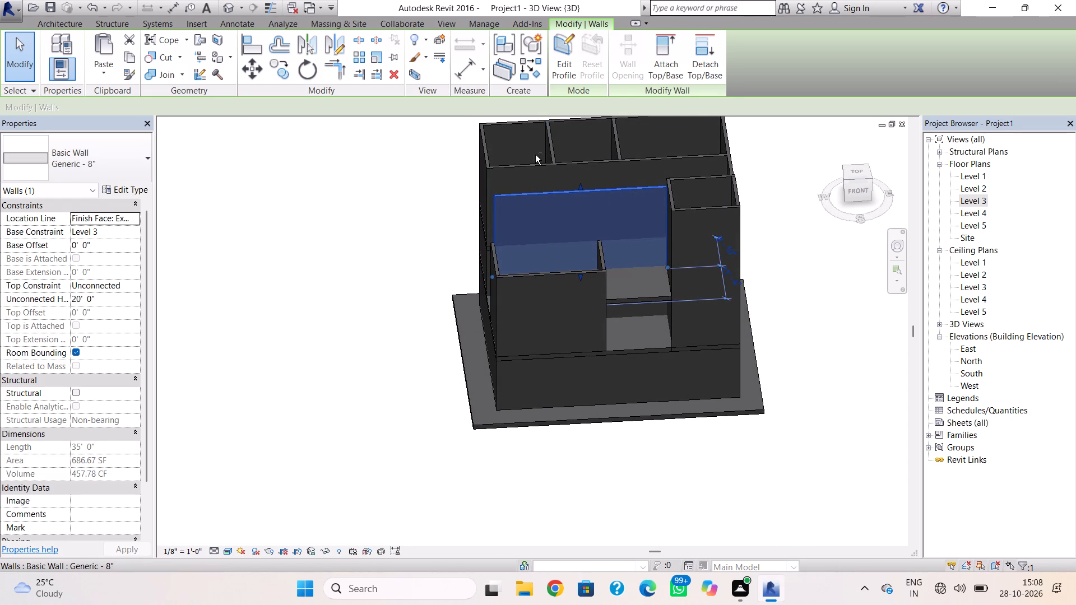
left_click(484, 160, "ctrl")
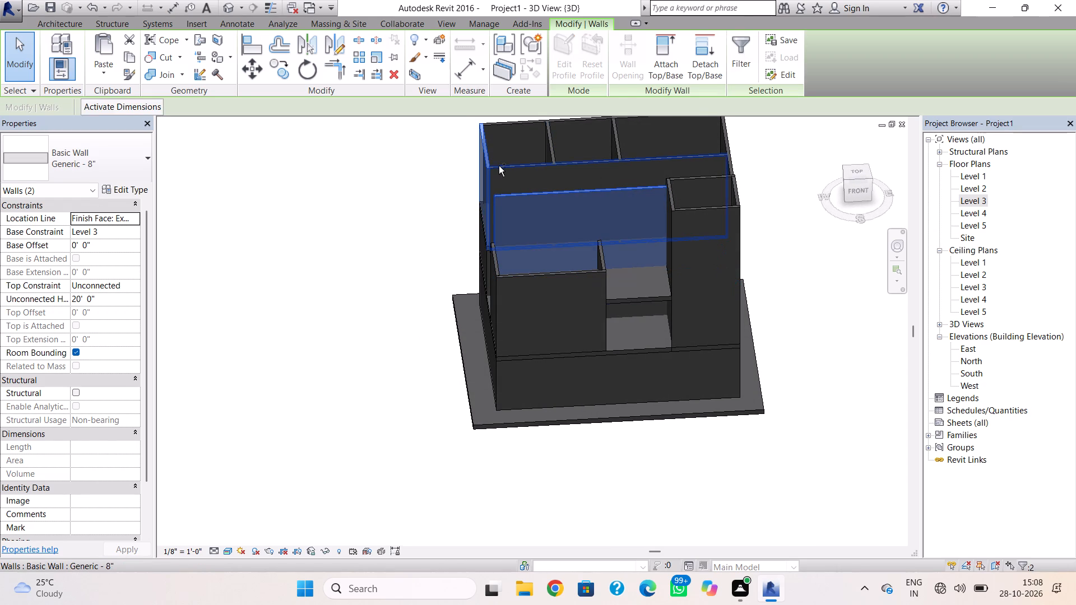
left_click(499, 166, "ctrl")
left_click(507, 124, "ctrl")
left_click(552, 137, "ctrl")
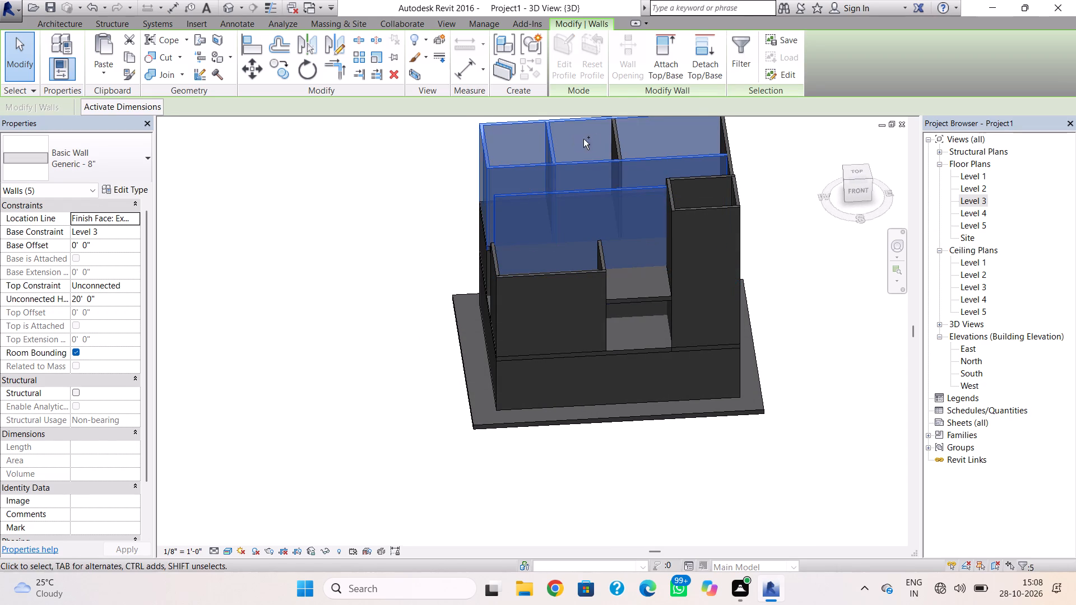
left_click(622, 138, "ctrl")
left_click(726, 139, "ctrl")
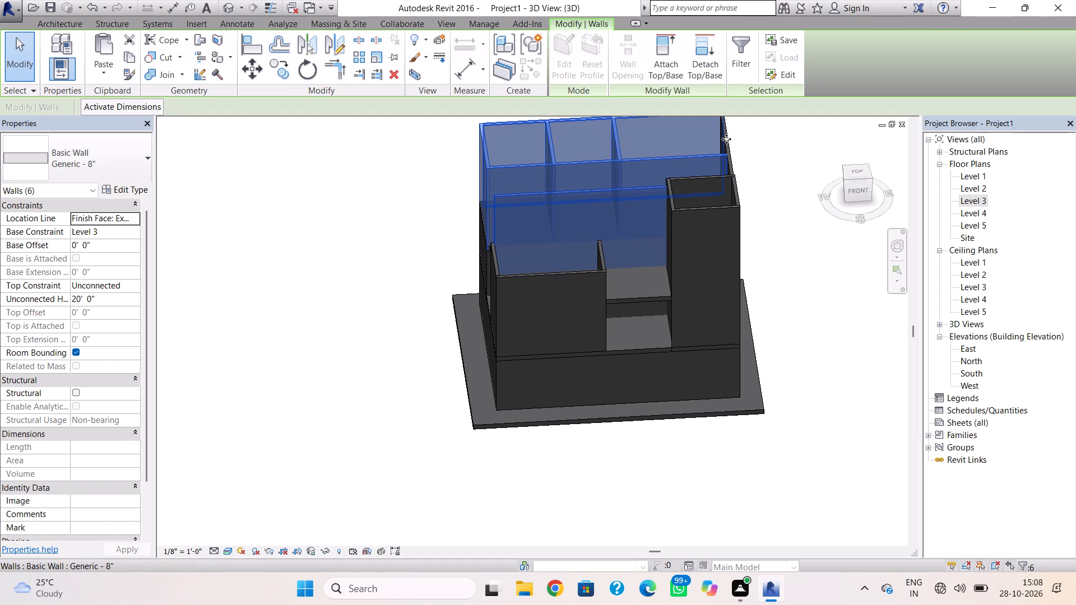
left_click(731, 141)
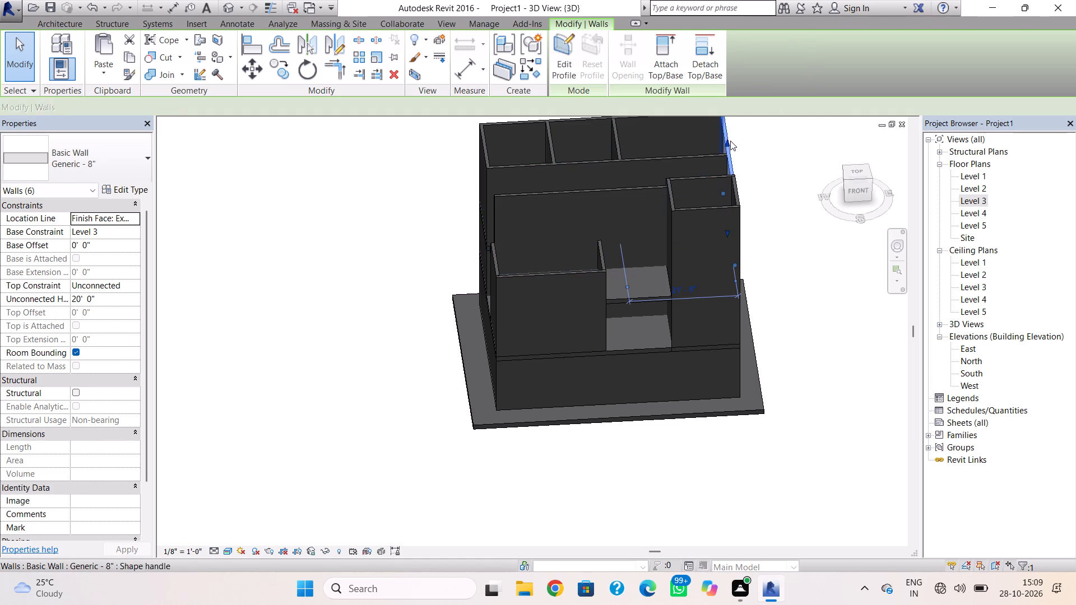
Examine the Level 3 wall heights from the front and east sides in the 3D view.
scroll(669, 147, "down", 3)
middle_click_drag(670, 156, 637, 253)
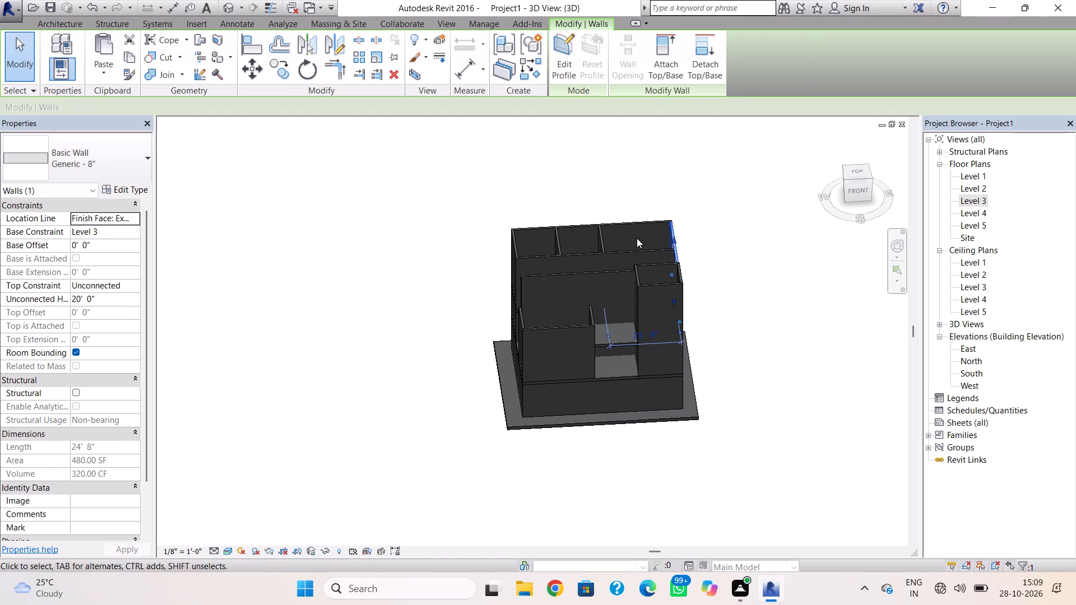
right_click_drag(728, 222, 649, 200, "ctrl")
right_click_drag(733, 208, 666, 225, "ctrl")
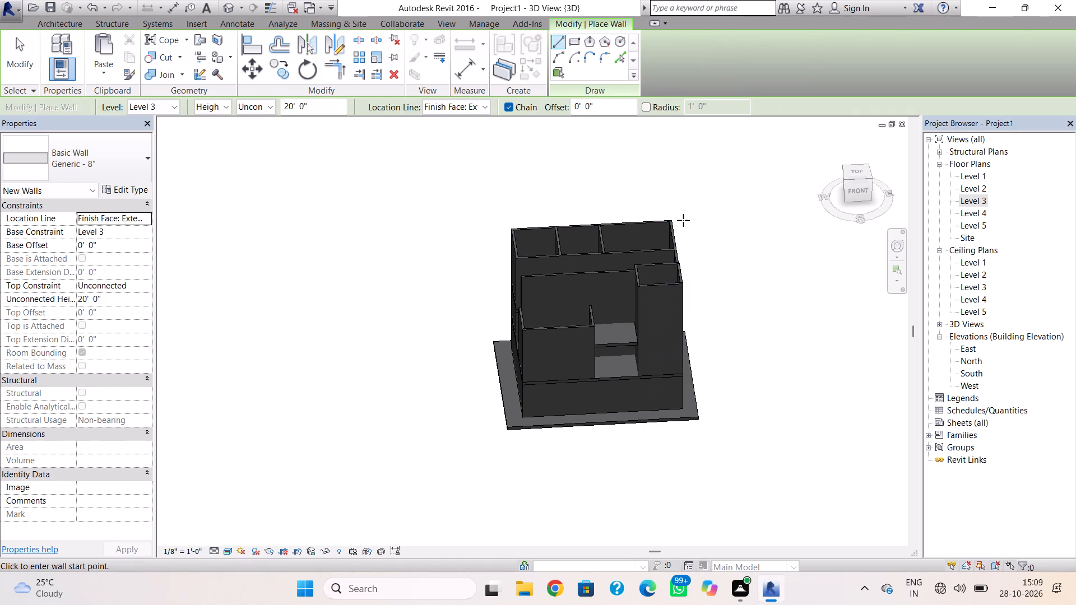
key("Escape")
right_click_drag(704, 227, 676, 224)
key("Escape")
key("grave")
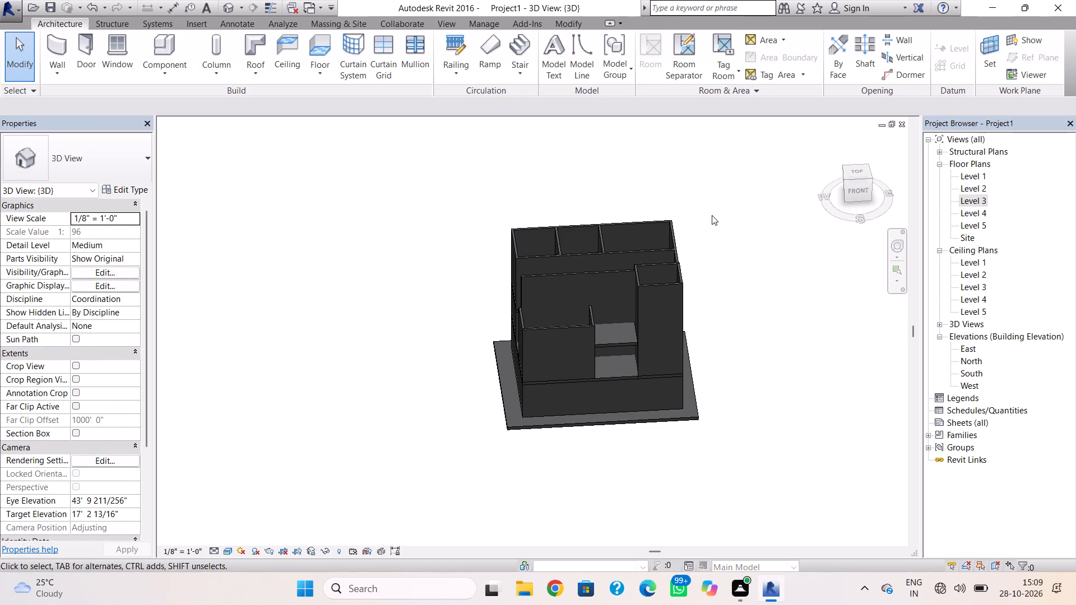
right_click_drag(711, 216, 588, 185, "shift")
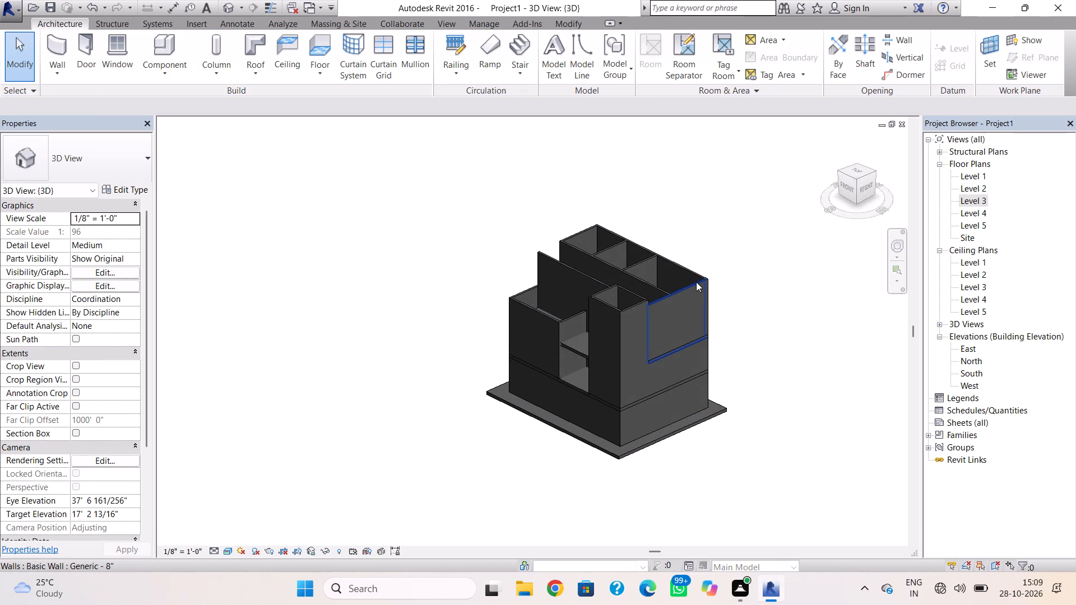
In the Level 3 plan, set the unconnected height of the 35'-0" wall north of the southwest rooms to 12'.
double_click(968, 202)
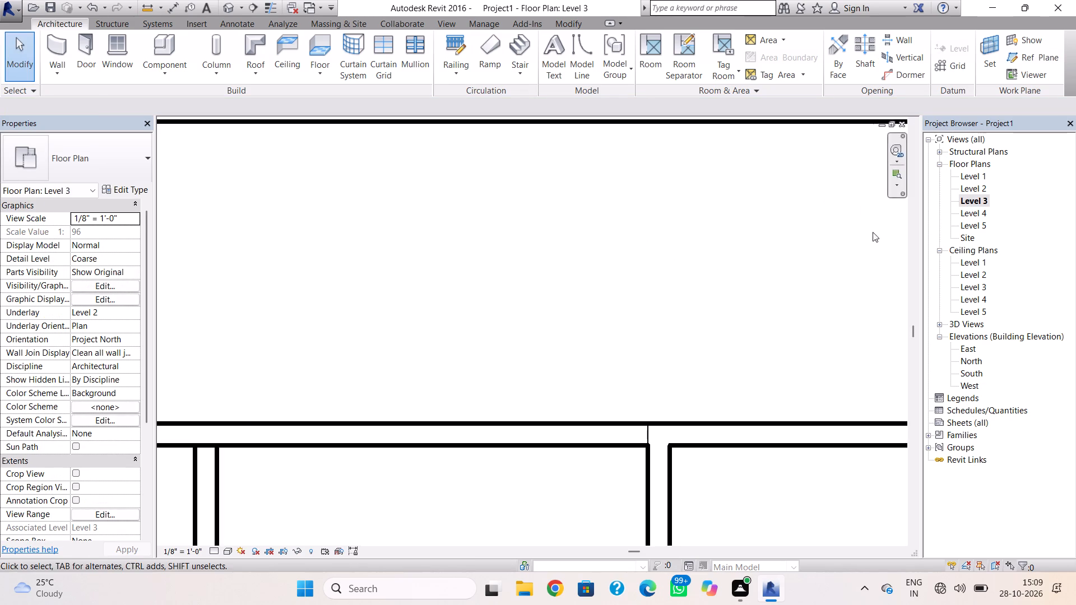
scroll(869, 233, "down", 5)
scroll(708, 276, "down", 9)
middle_click_drag(707, 272, 651, 300)
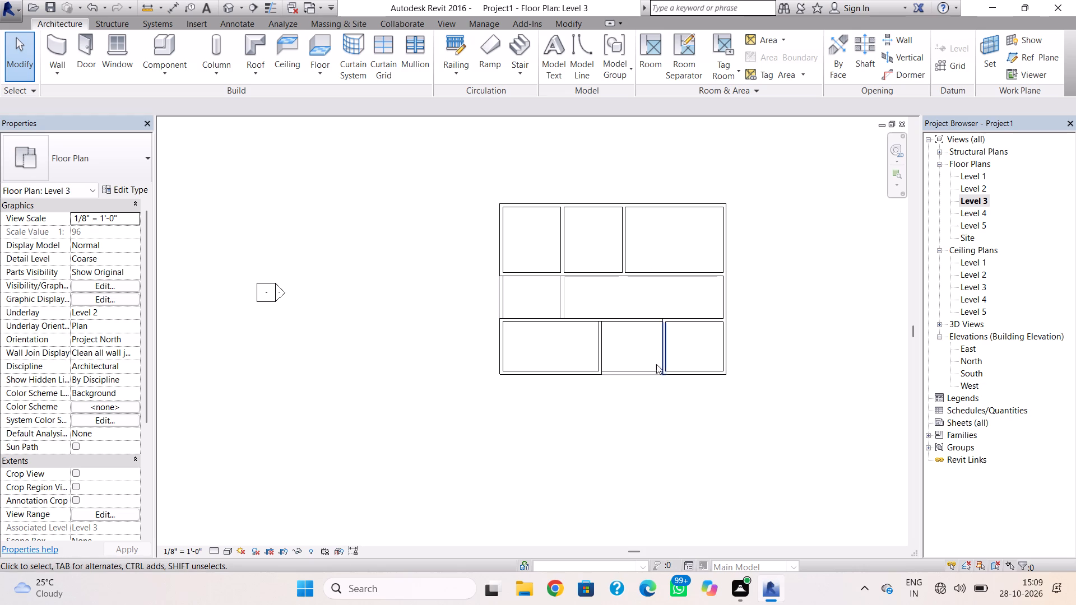
left_click(556, 314)
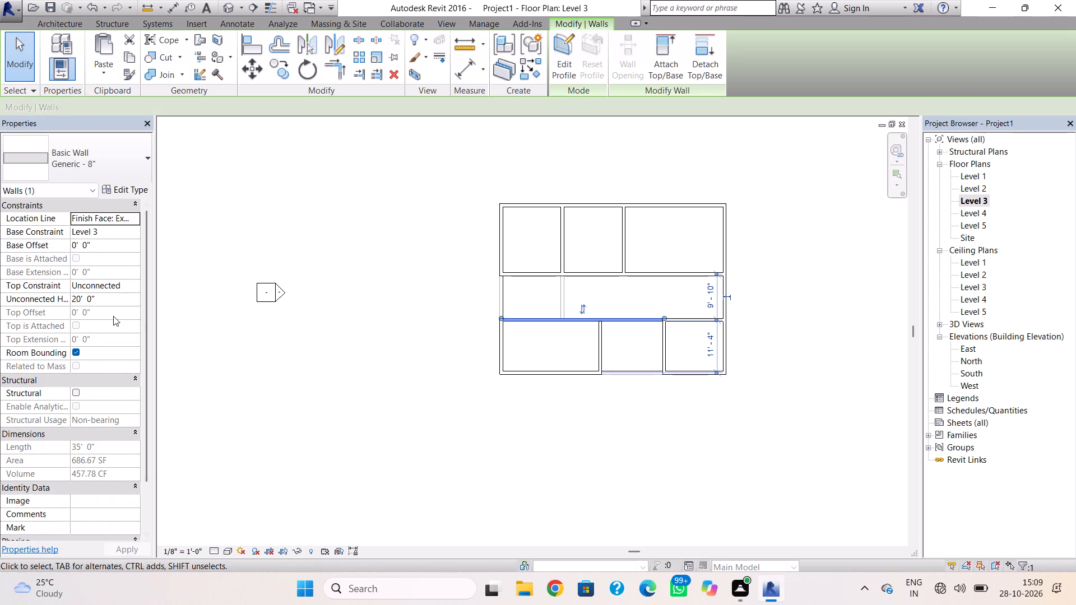
left_click(109, 299)
type("12'")
key("Return")
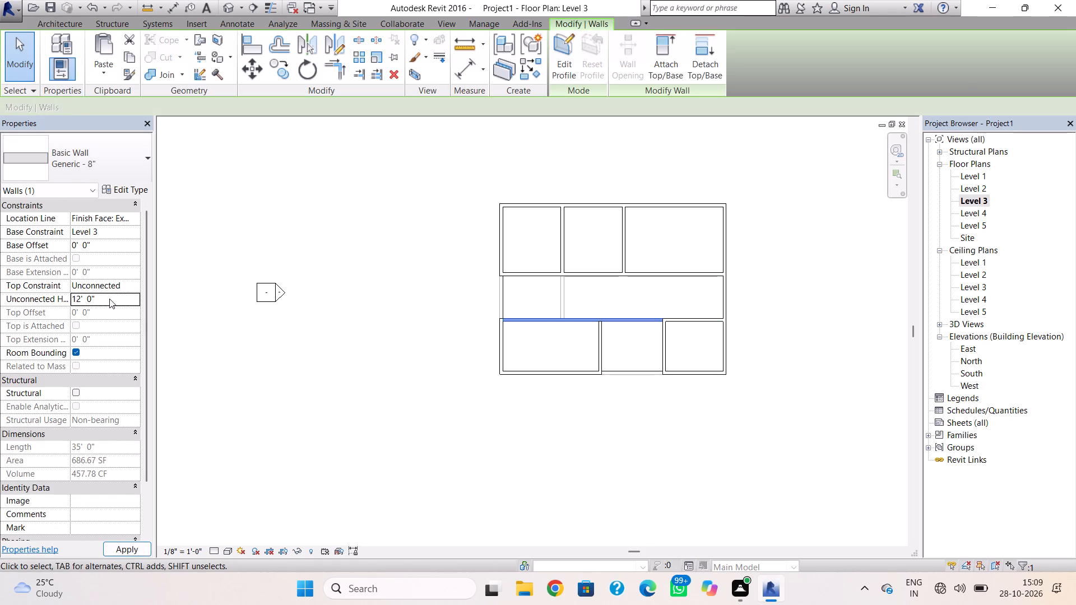
Set the unconnected height of the northern strip's west wall to 12'.
left_click(507, 265)
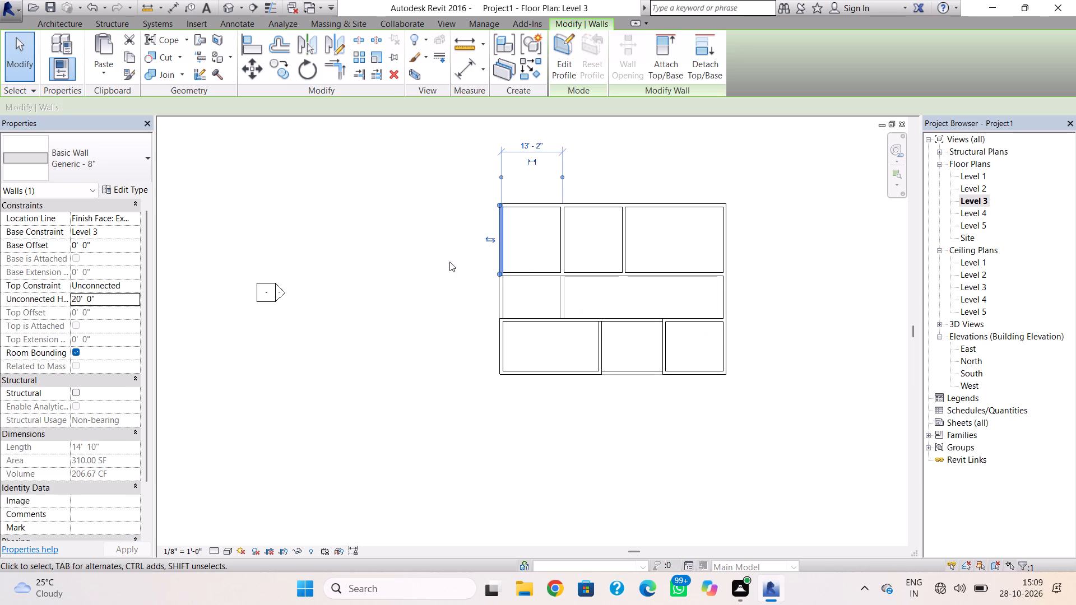
left_click(115, 301)
type("12'")
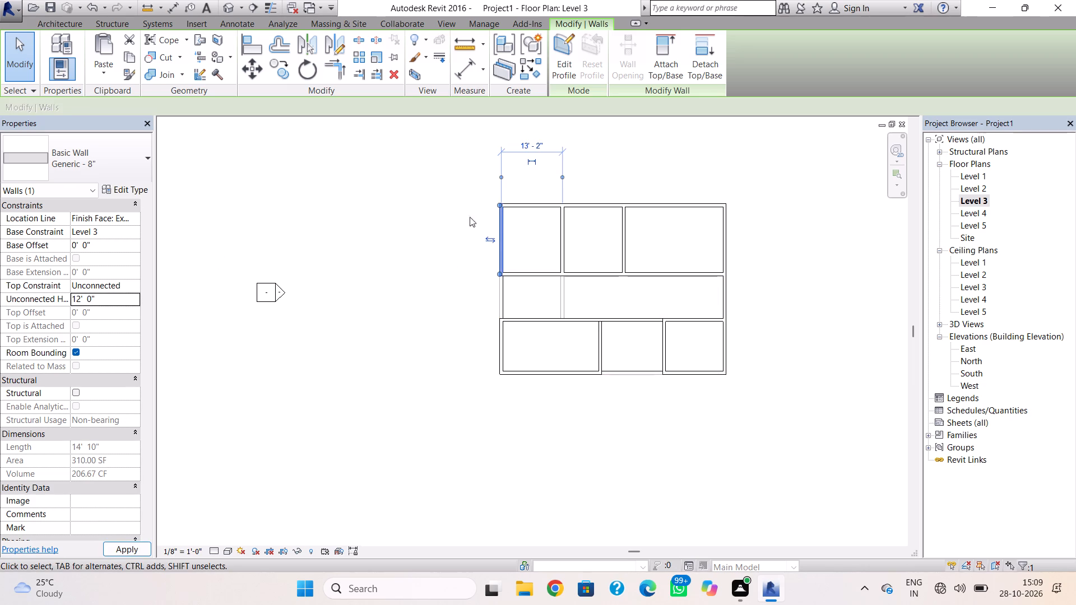
key("Escape")
Set the unconnected height of the north wall, both northern partitions, the strip's south wall and the east wall to 12'.
left_click(525, 210)
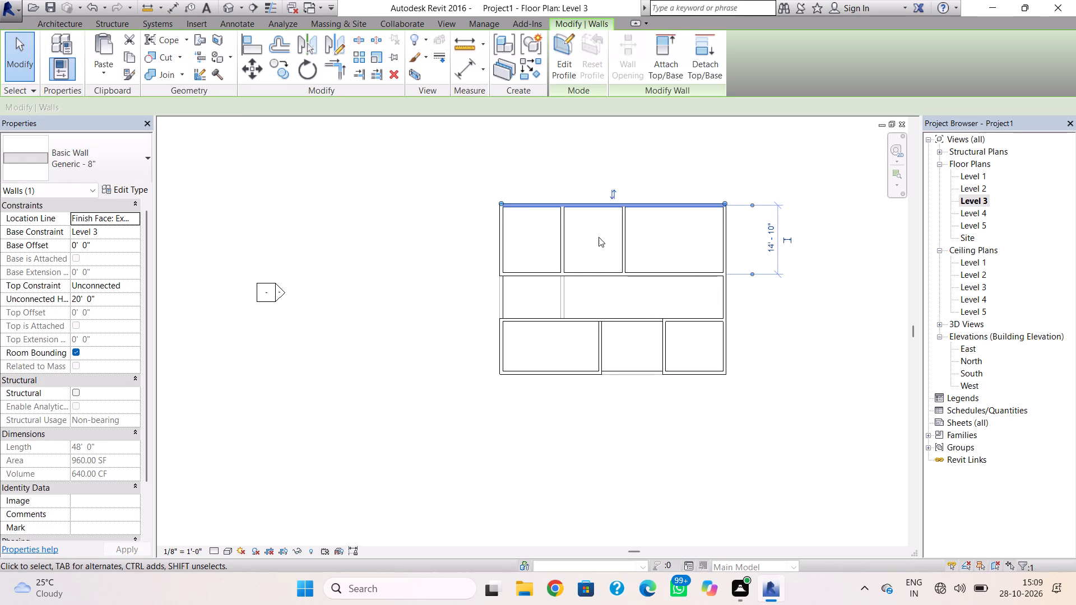
left_click(567, 250, "ctrl")
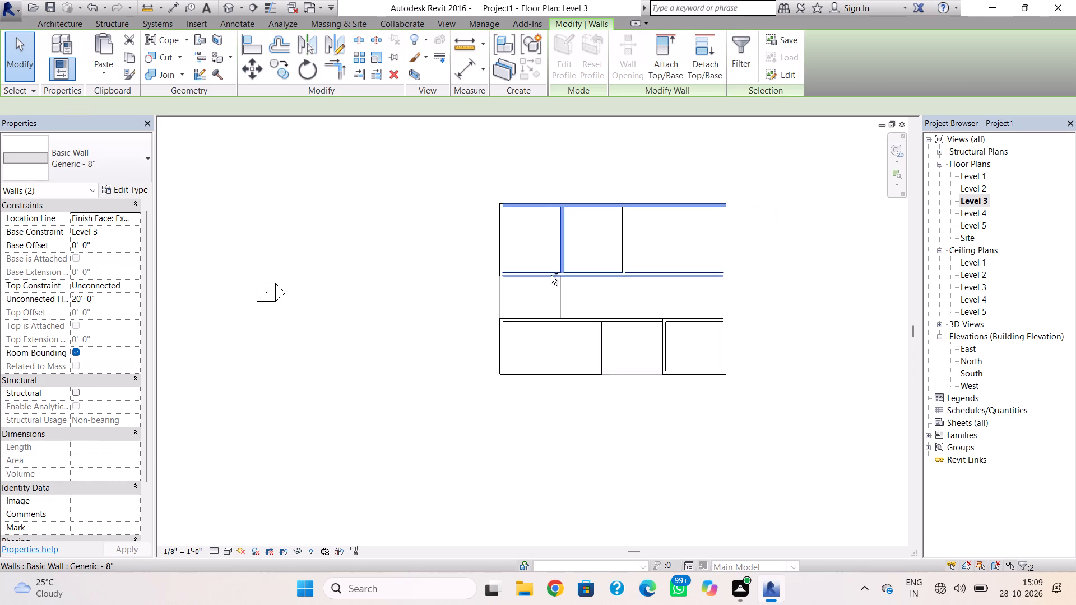
left_click(551, 275, "ctrl")
left_click(622, 253, "ctrl")
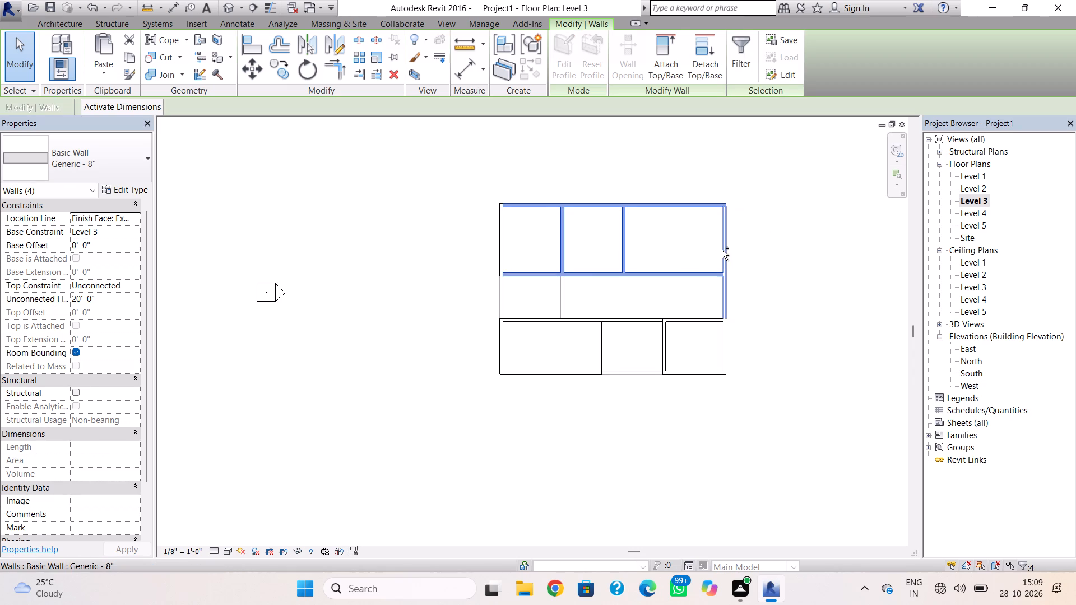
left_click(722, 250, "ctrl")
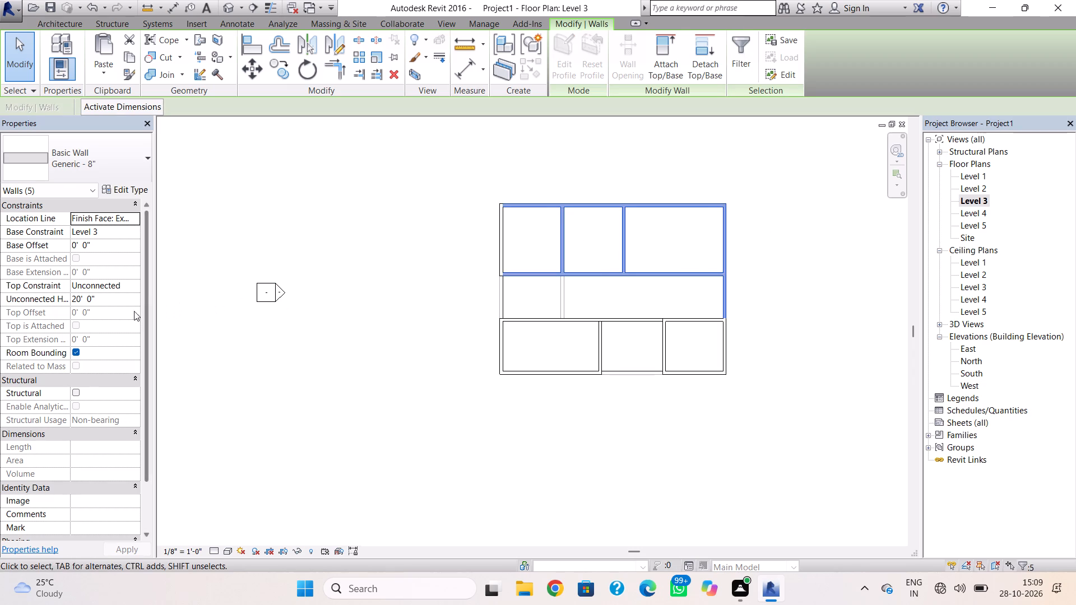
left_click(118, 296, "ctrl")
type("12'")
key("Return")
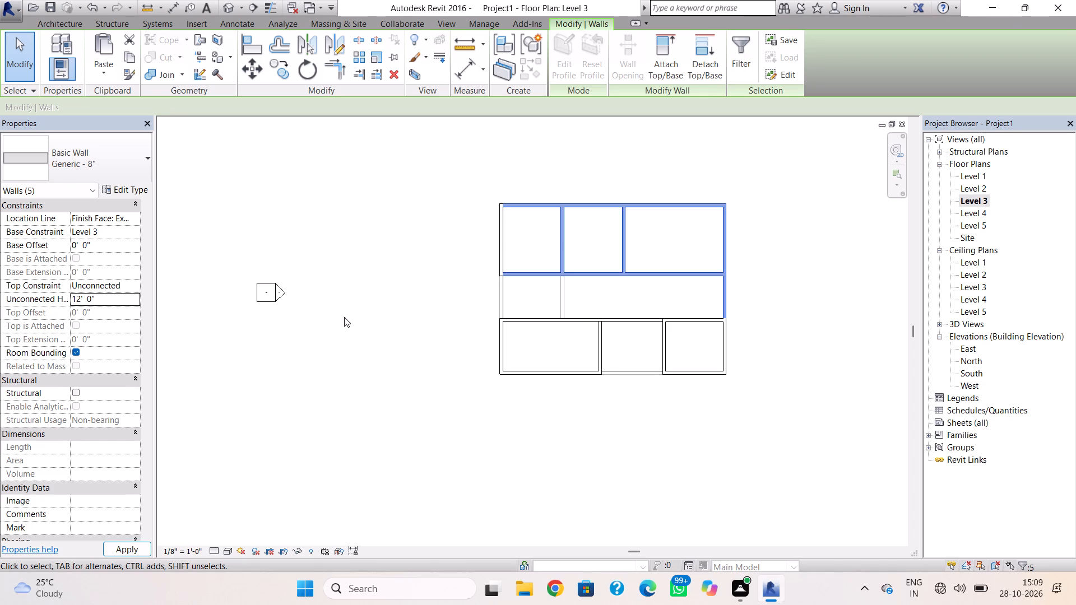
key("Escape")
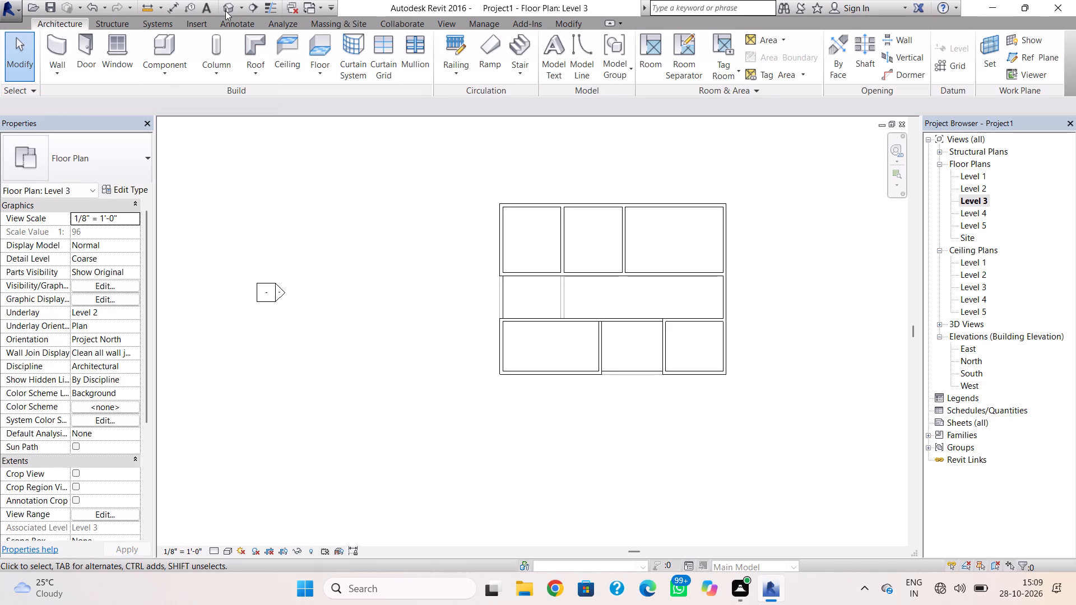
Examine the Level 3 wall heights against the tower and southwest rooms from several angles in the 3D view.
left_click(225, 11)
right_click_drag(502, 376, 621, 332, "shift")
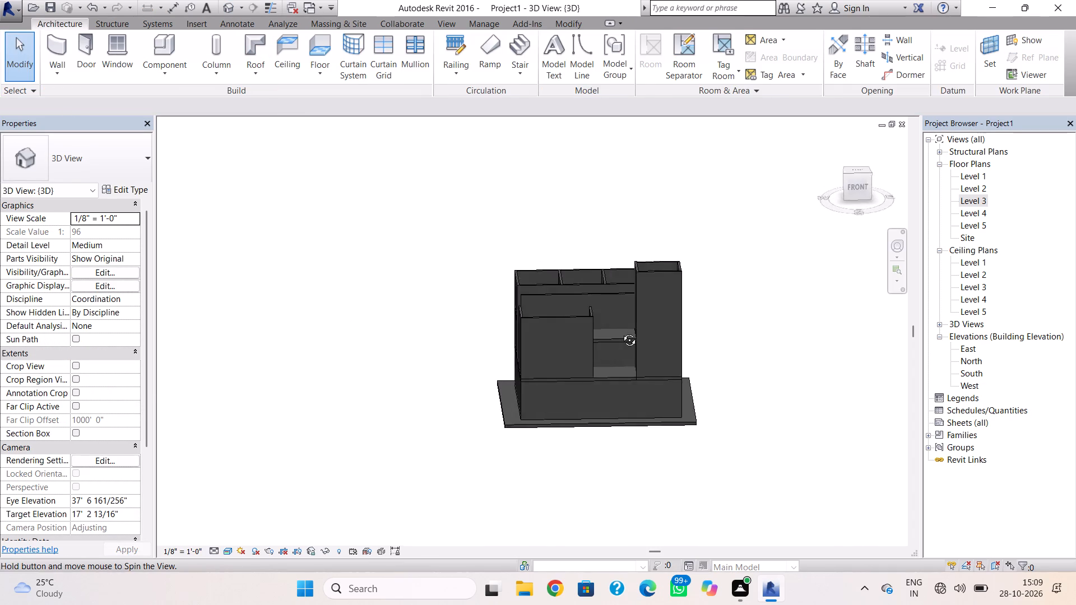
right_click_drag(621, 332, 676, 329, "shift")
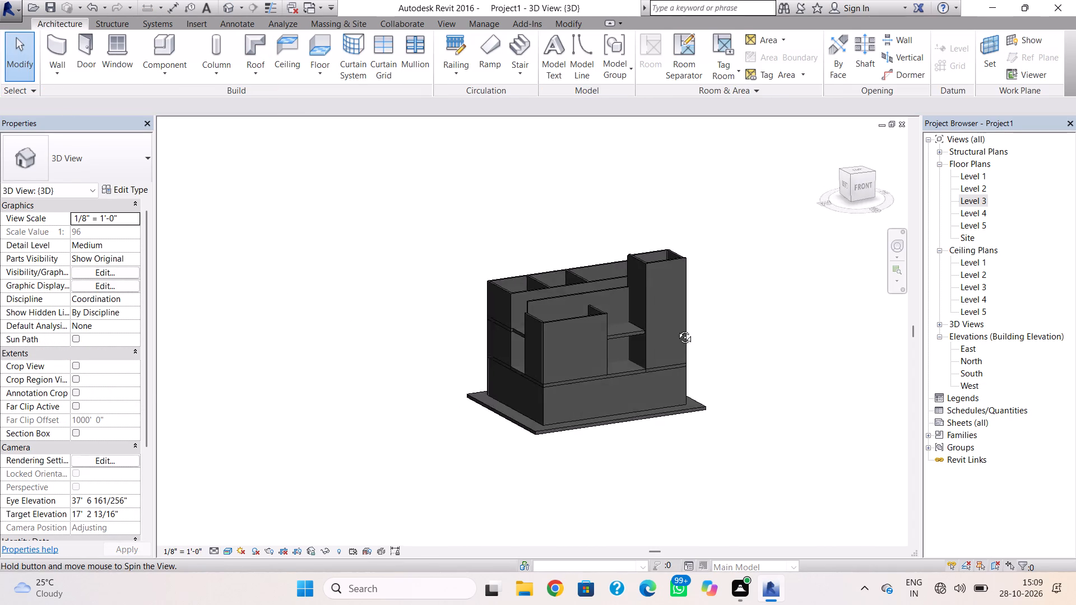
right_click_drag(676, 329, 628, 299, "shift")
right_click(630, 297, "shift")
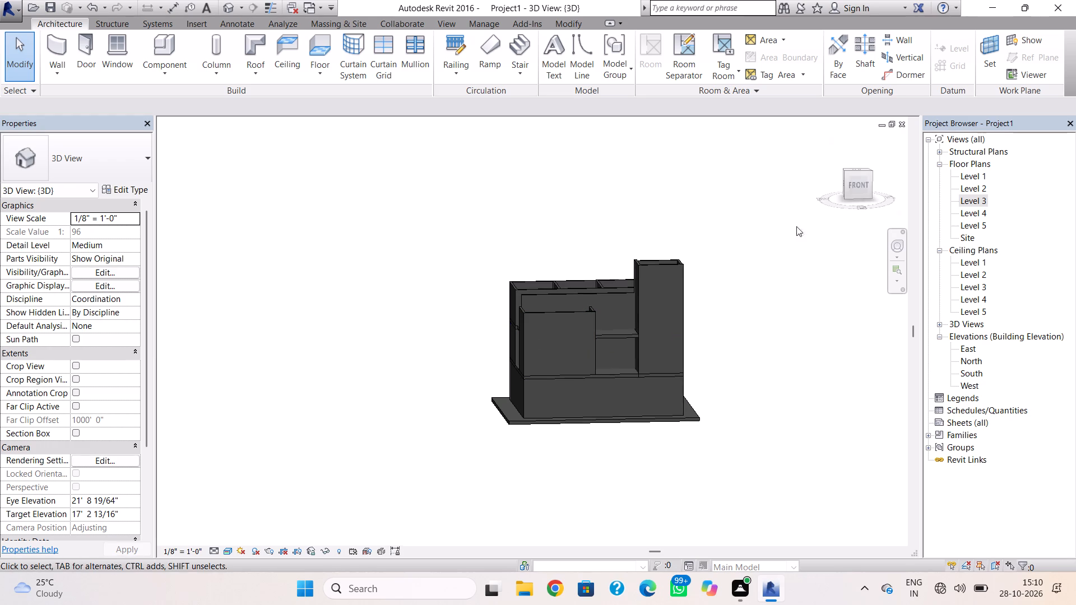
left_click_drag(849, 183, 885, 239)
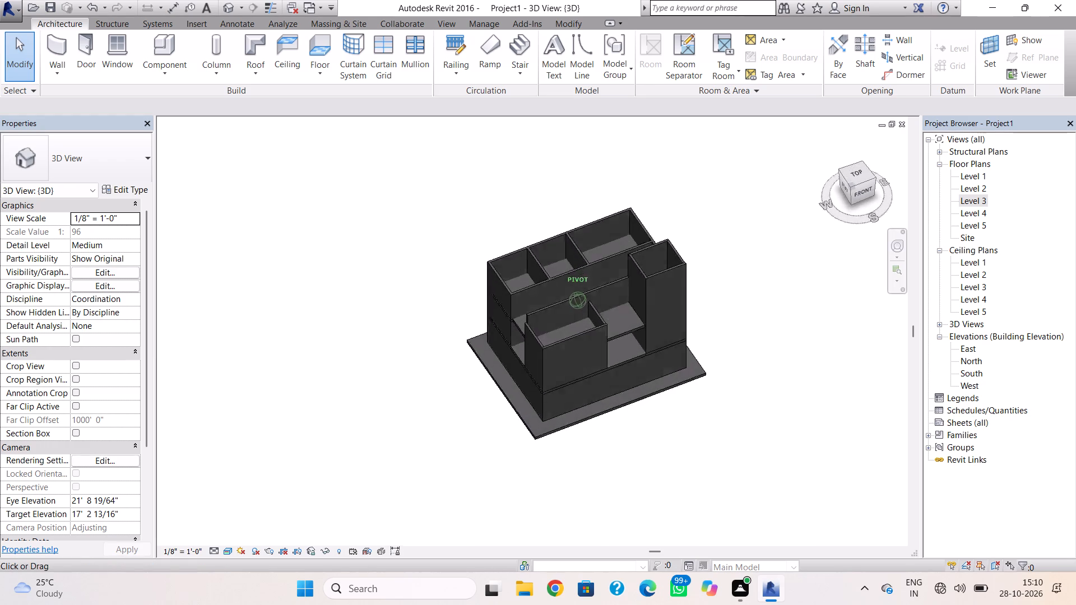
left_click_drag(885, 239, 839, 150)
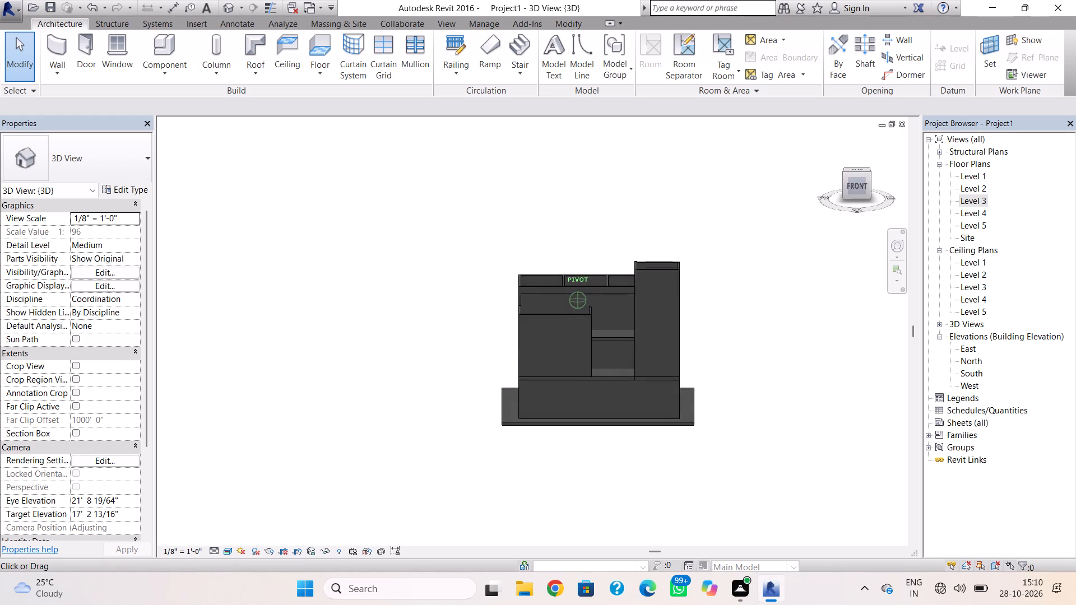
left_click_drag(839, 150, 884, 157)
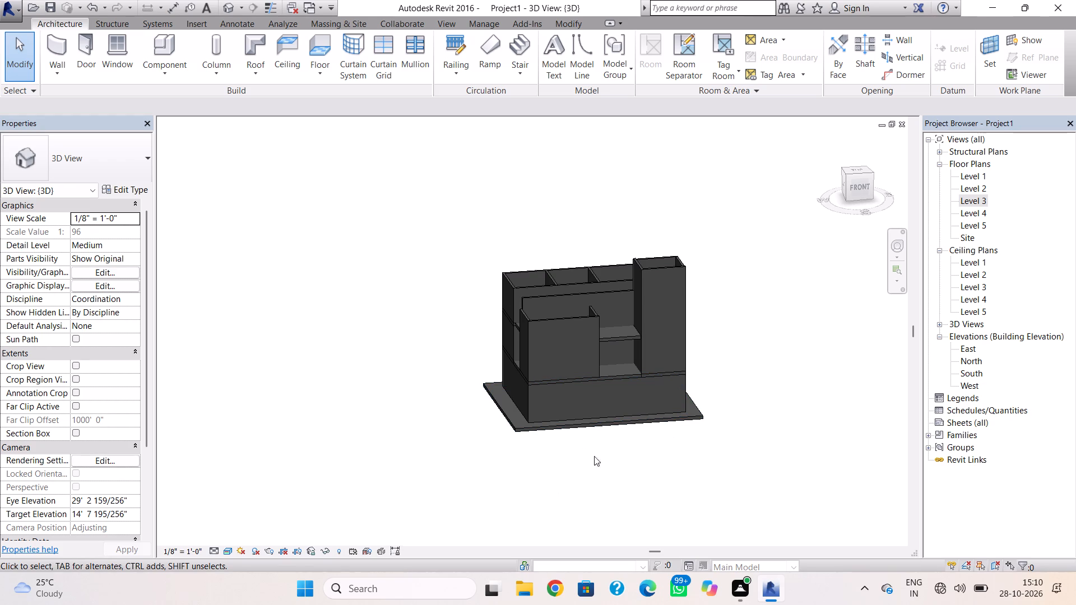
In the Level 3 plan, sketch a rectangular Generic - 12" roof footprint about 54' wide over the northern rooms, without slope.
double_click(962, 199)
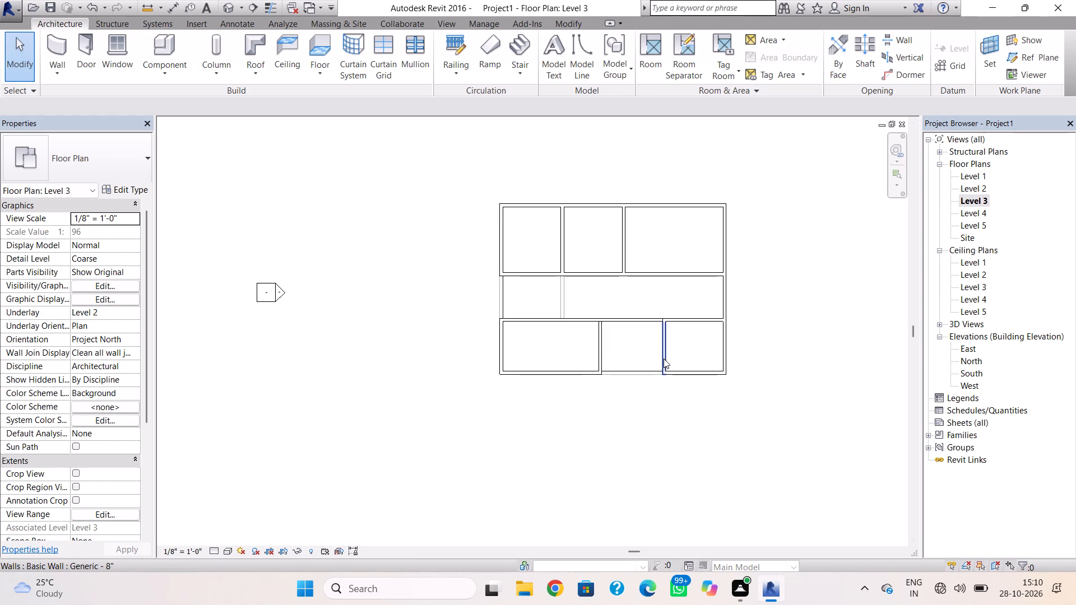
left_click(248, 48)
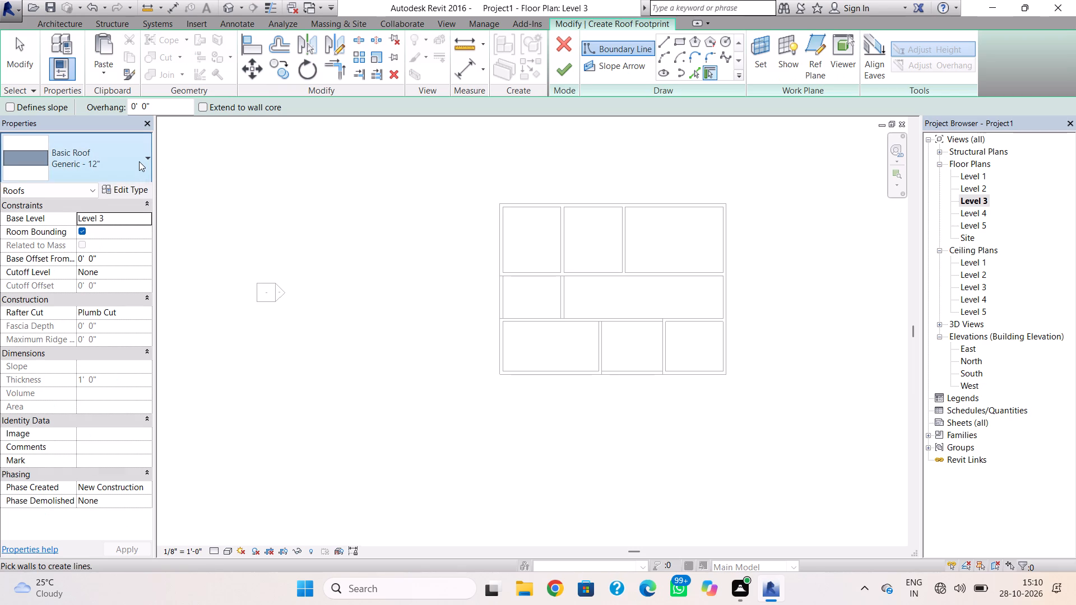
left_click(681, 46)
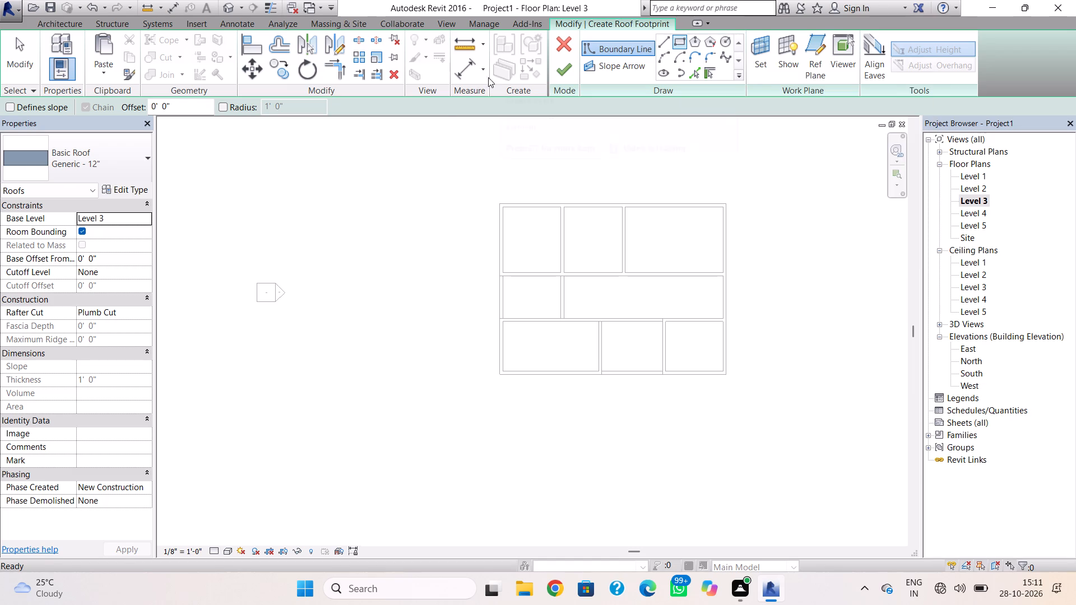
left_click(491, 199)
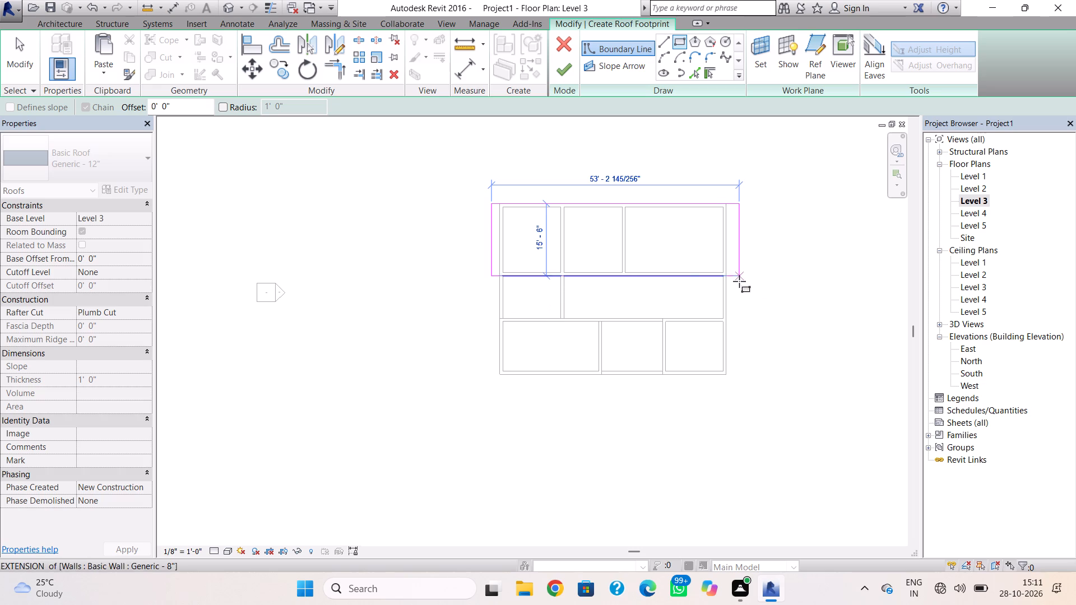
left_click(742, 286)
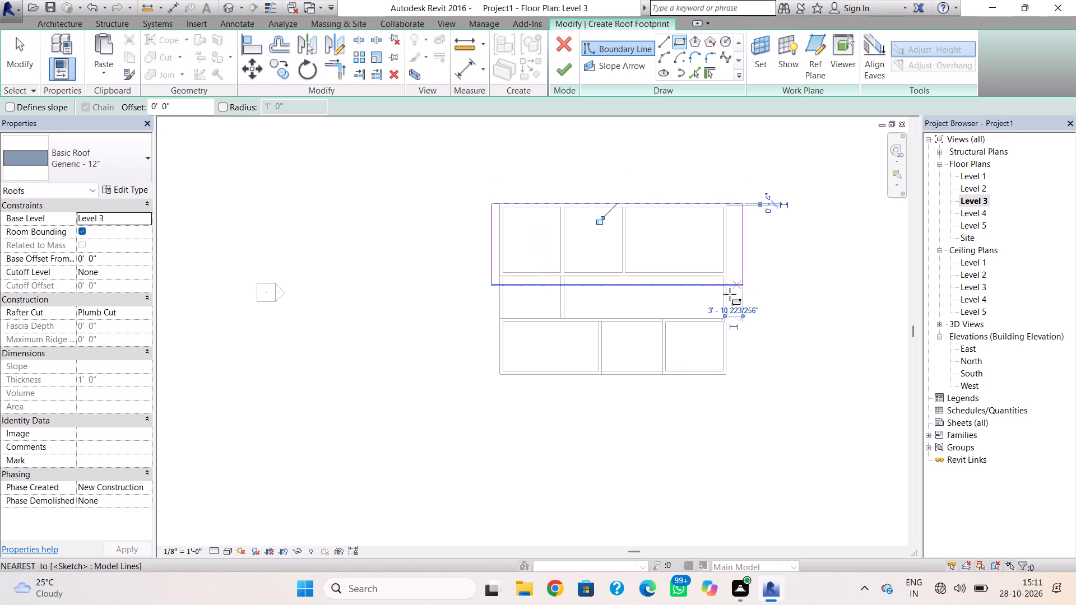
key("Escape")
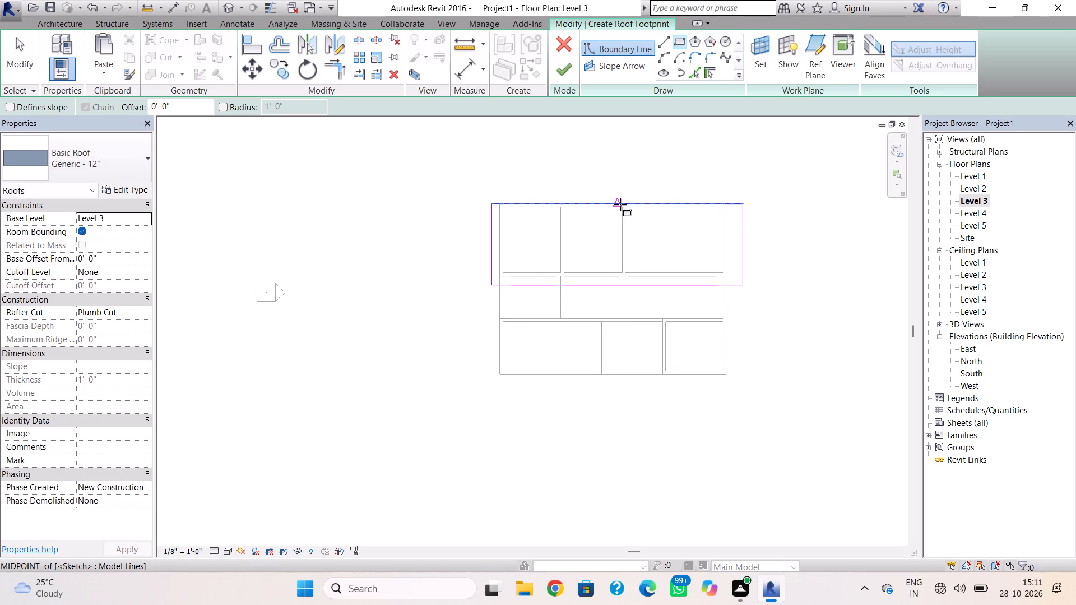
key("Escape")
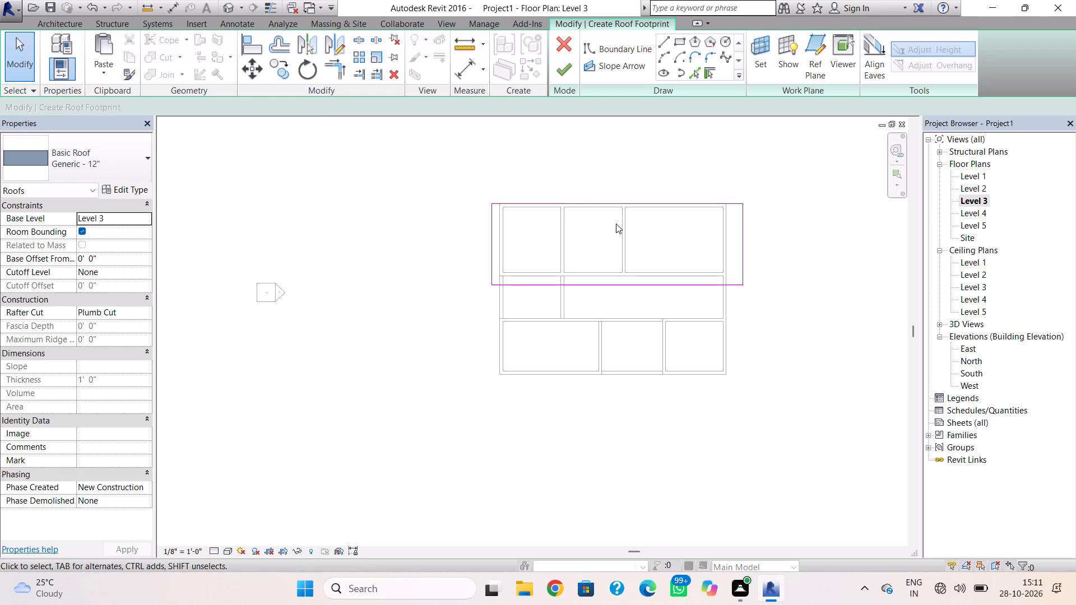
Move the roof sketch's north edge outward and its east edge inward for a footprint of 52'-6" by 19'-0".
left_click(615, 202)
key("Up")
key("Up")
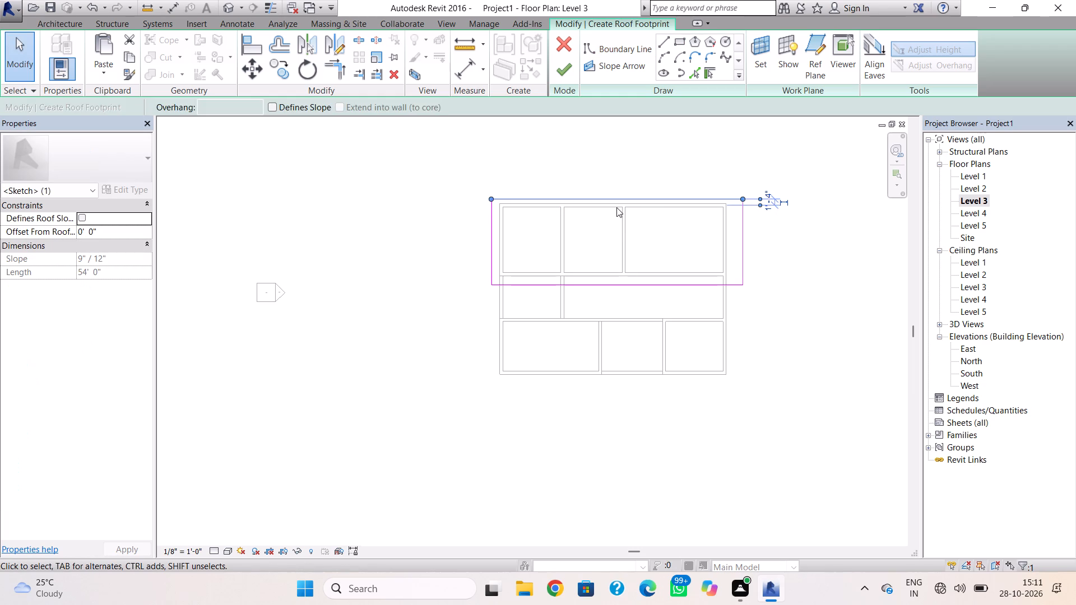
key("Up")
key("Escape")
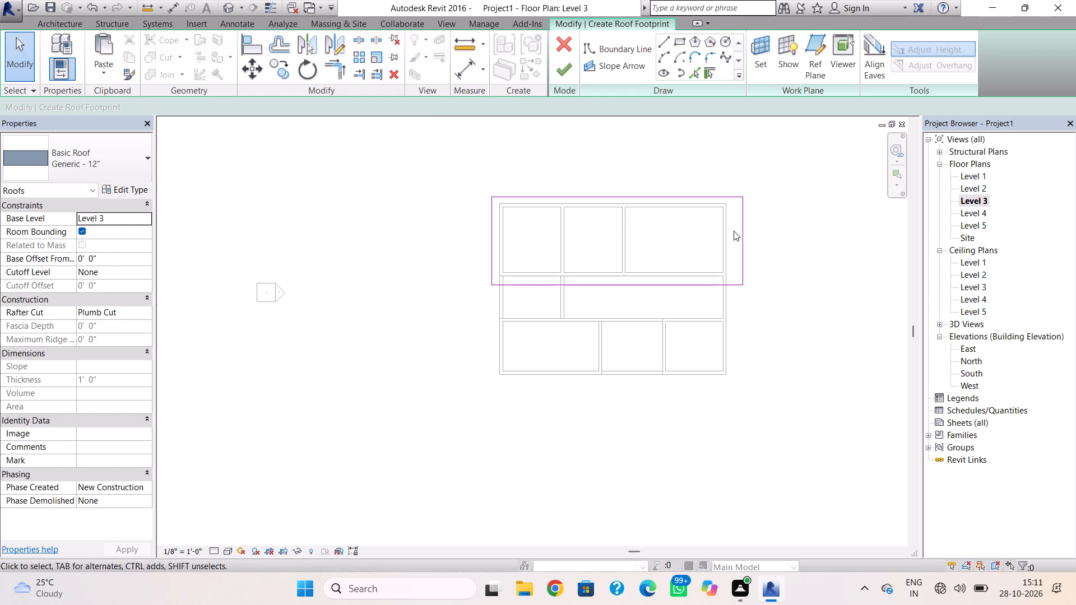
left_click(741, 233)
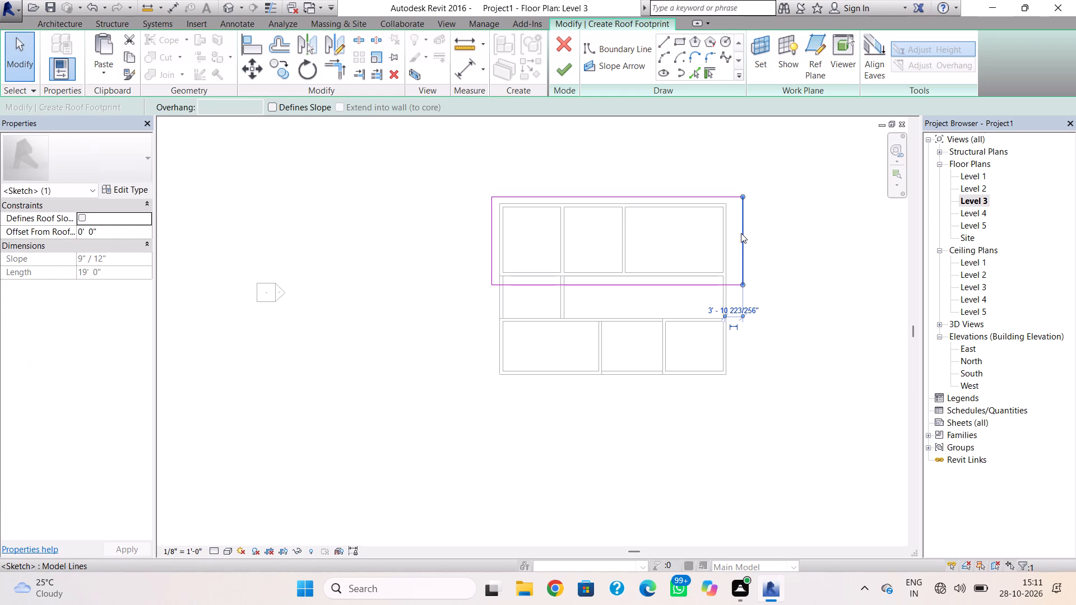
key("Left")
key("Left")
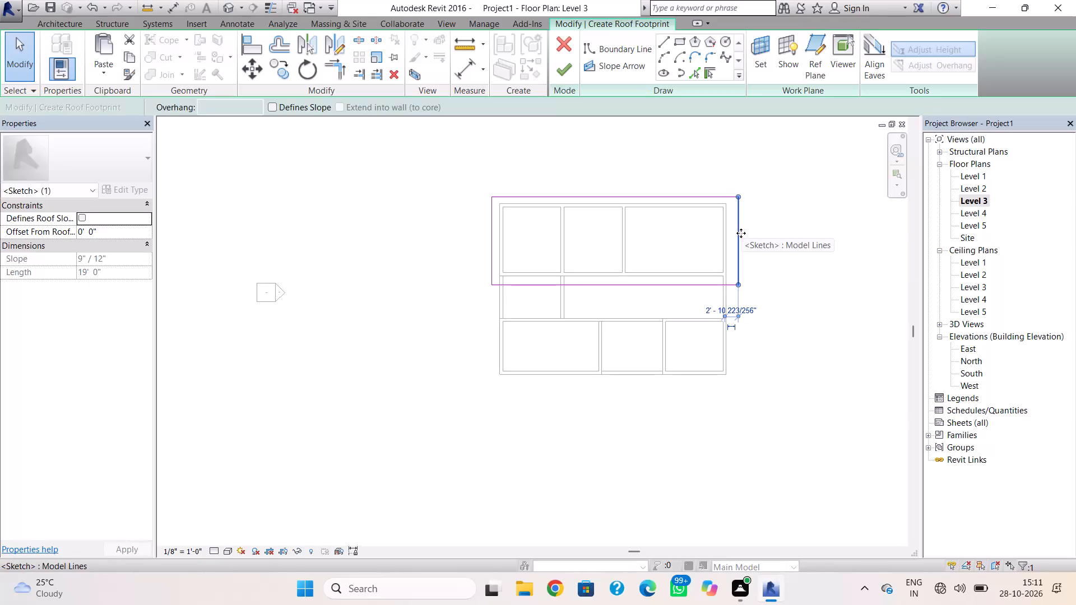
key("Left")
key("Escape")
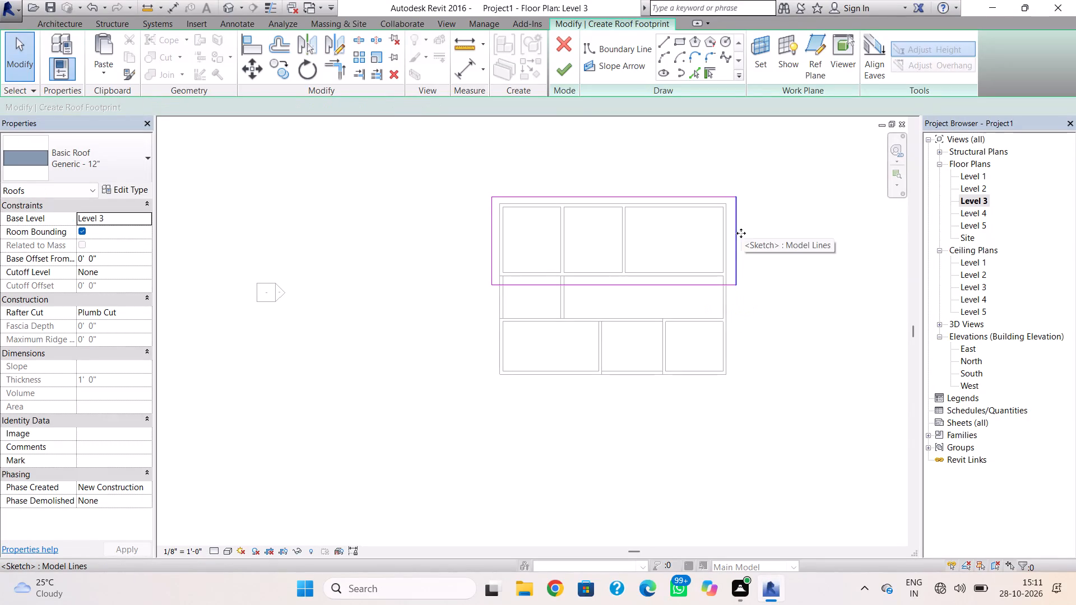
Finish the roof footprint and try to attach the highlighted walls to the roof.
left_click(559, 67)
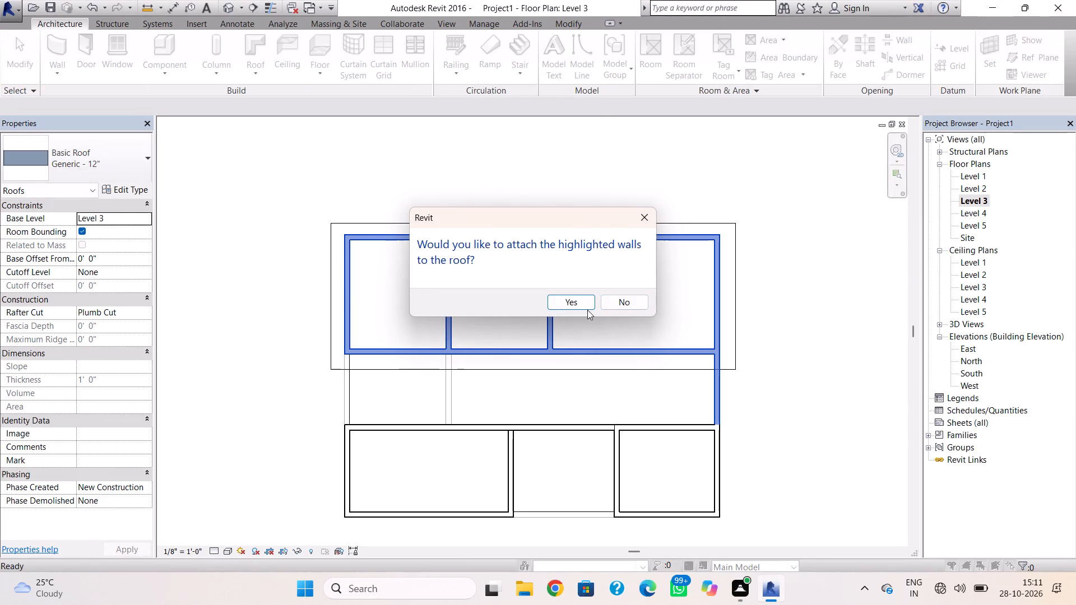
left_click(567, 297)
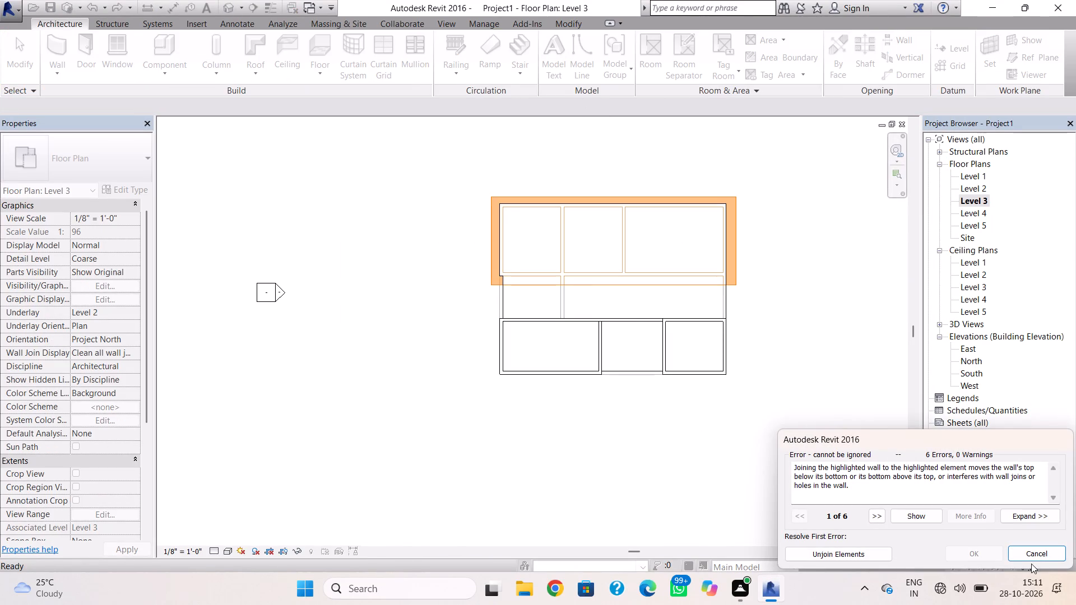
left_click(1036, 557)
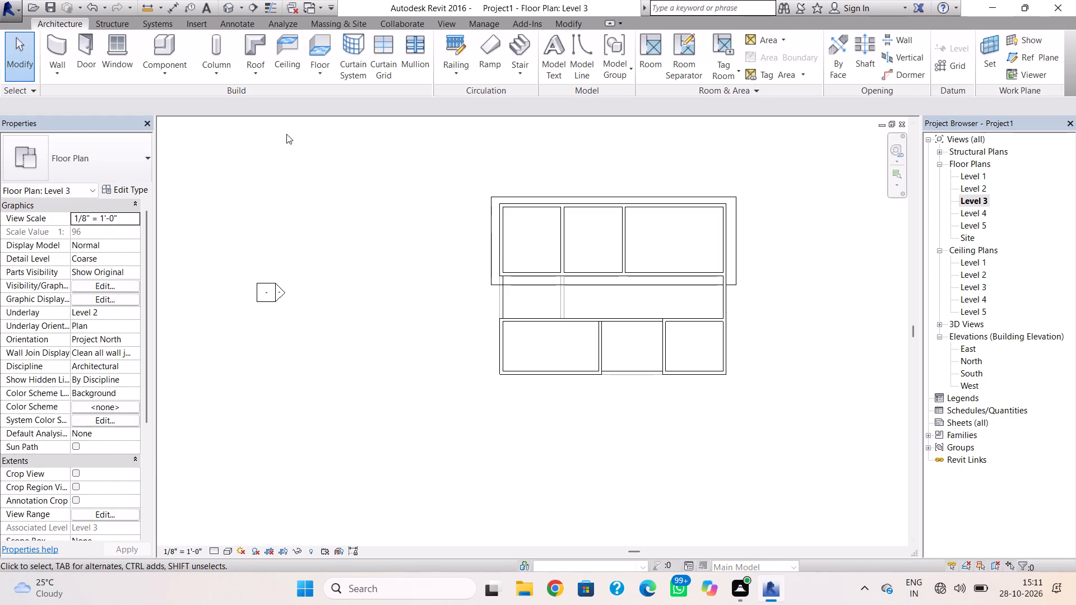
In the 3D view, set the northern roof's base level to Level 4.
left_click(222, 10)
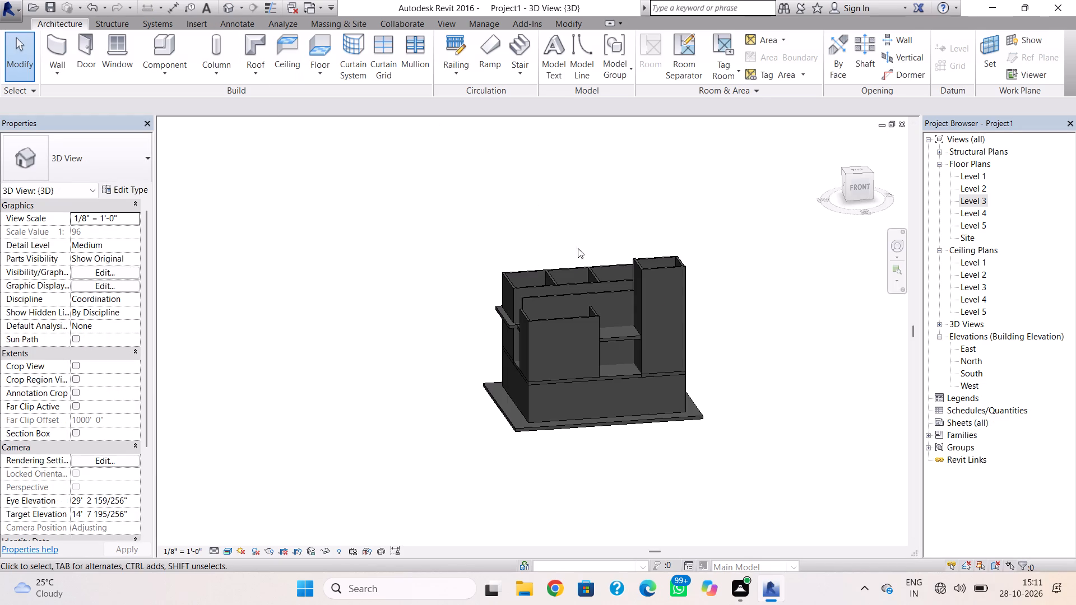
right_click_drag(540, 321, 627, 307, "shift")
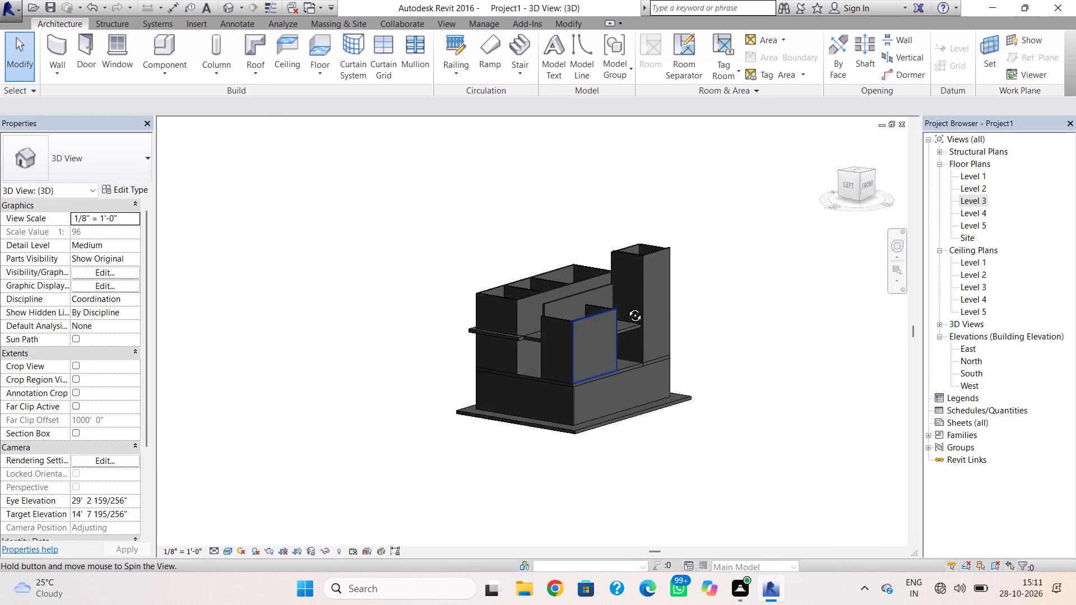
right_click_drag(627, 307, 585, 342, "shift")
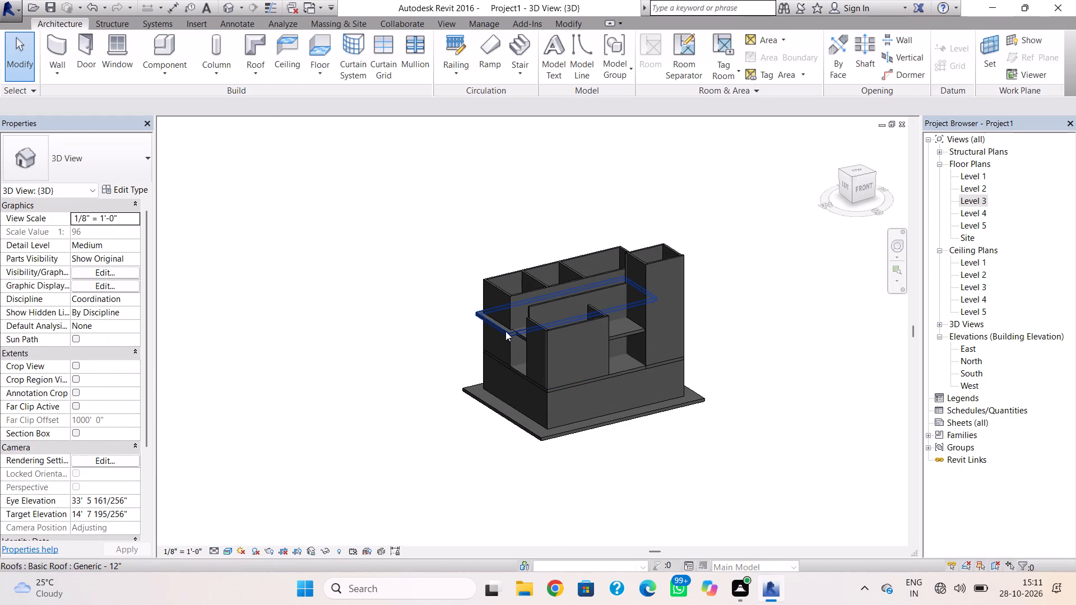
left_click(505, 331)
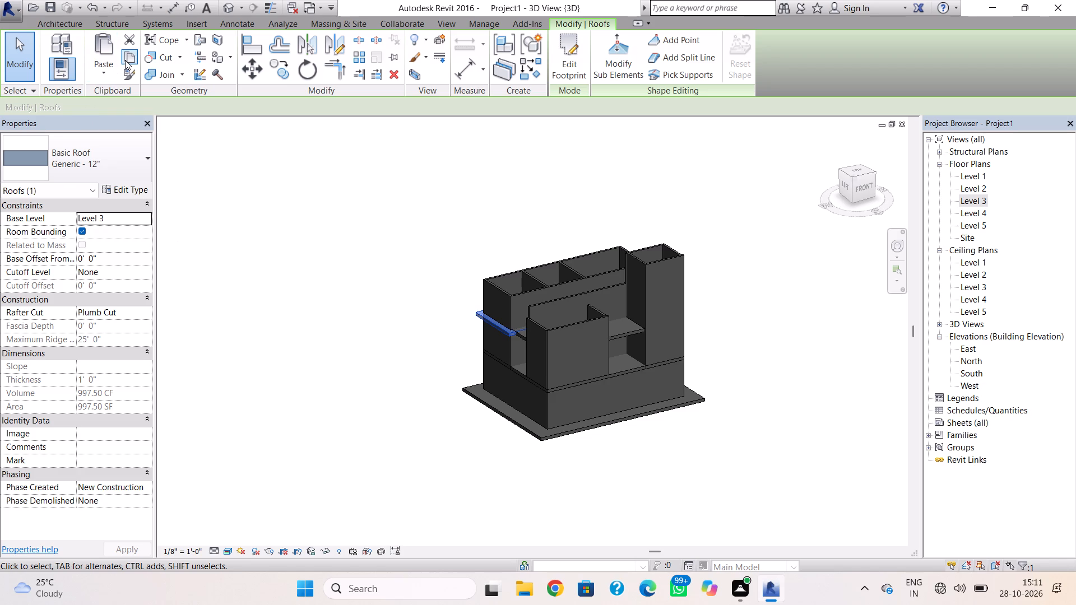
left_click(125, 60)
key("Escape")
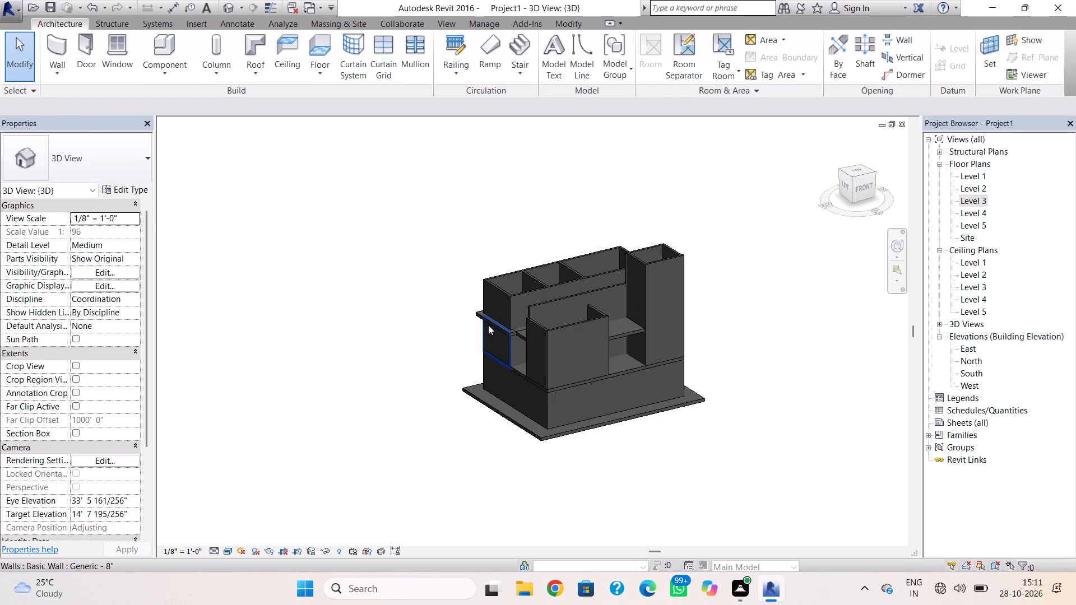
left_click(488, 319)
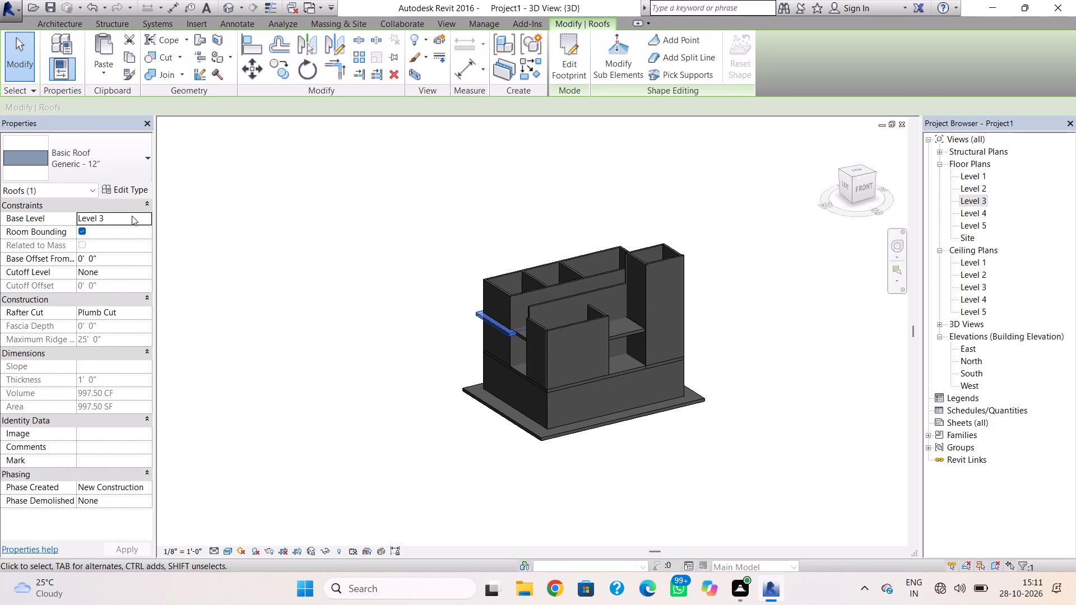
left_click(132, 215)
left_click(144, 219)
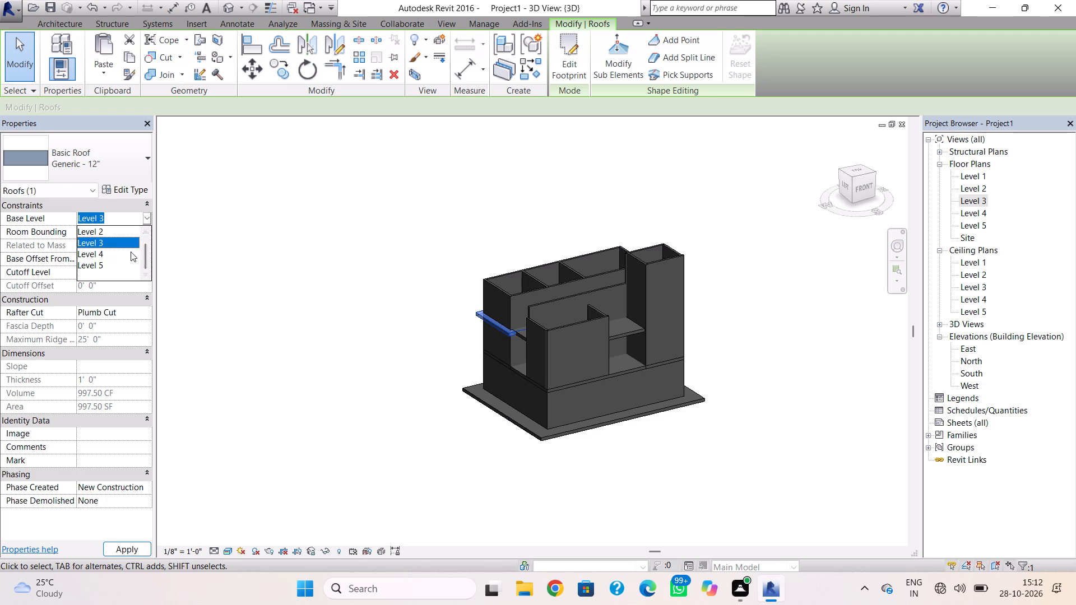
left_click(131, 252)
key("Escape")
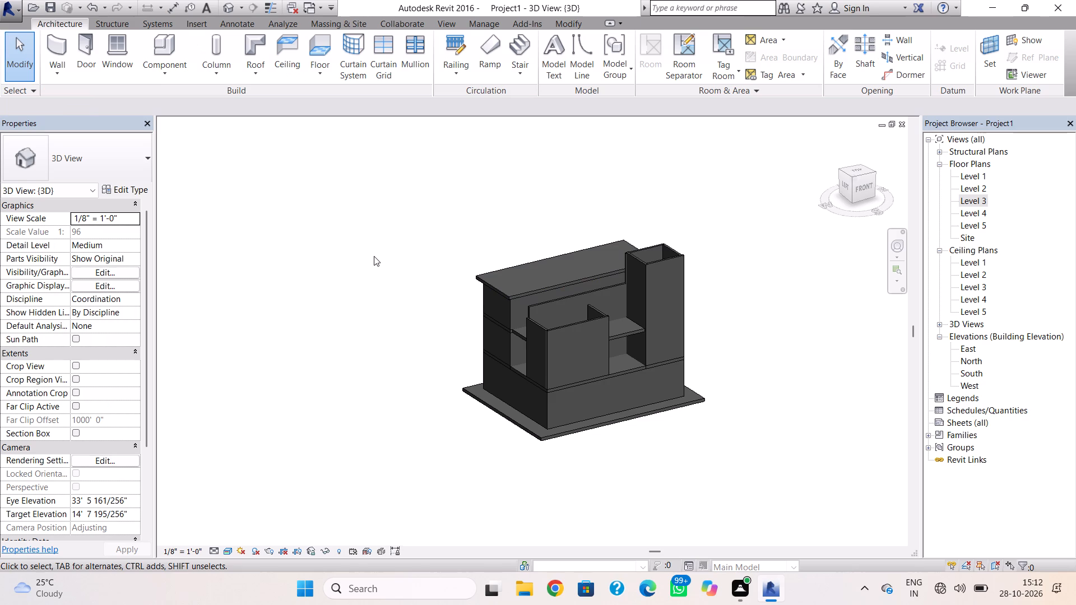
In the Level 4 plan, edit the roof footprint so its south edge lies 6'-4" south of the northern rooms' south wall.
left_click_drag(866, 187, 867, 187)
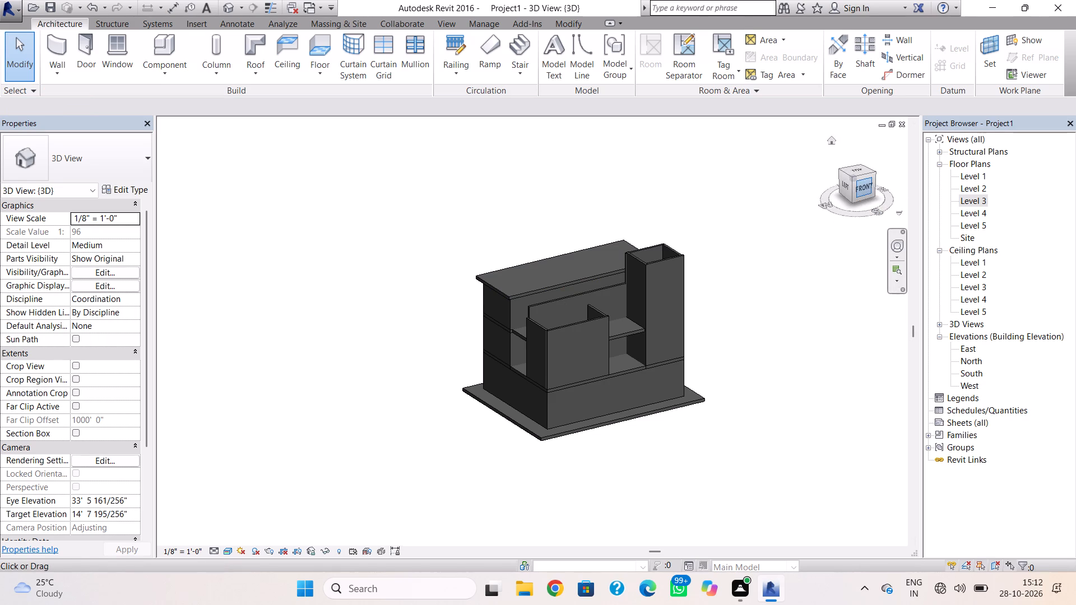
left_click_drag(867, 187, 861, 201)
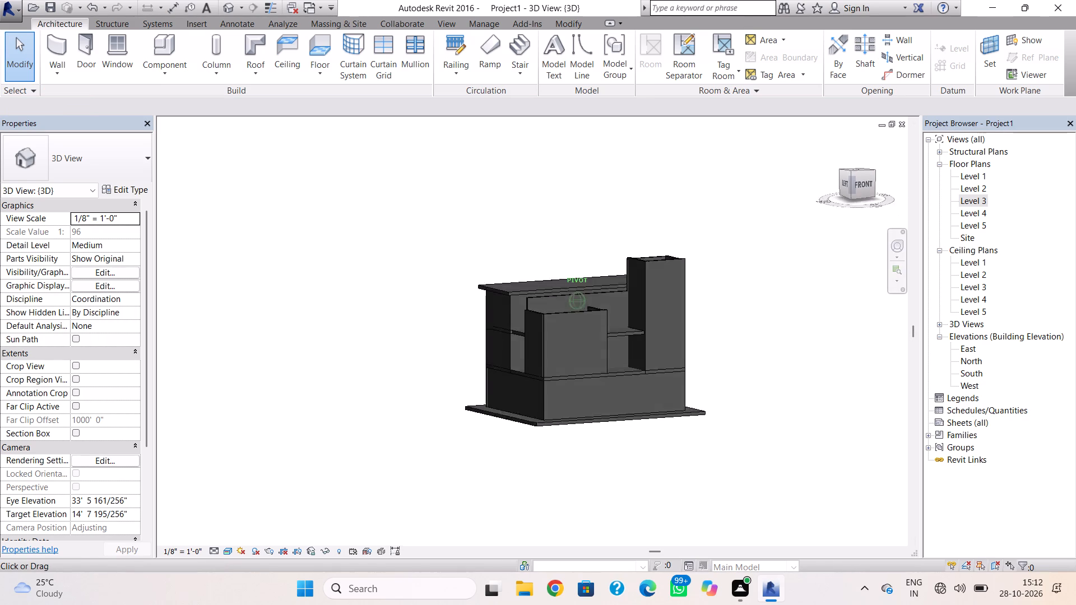
left_click_drag(861, 201, 859, 218)
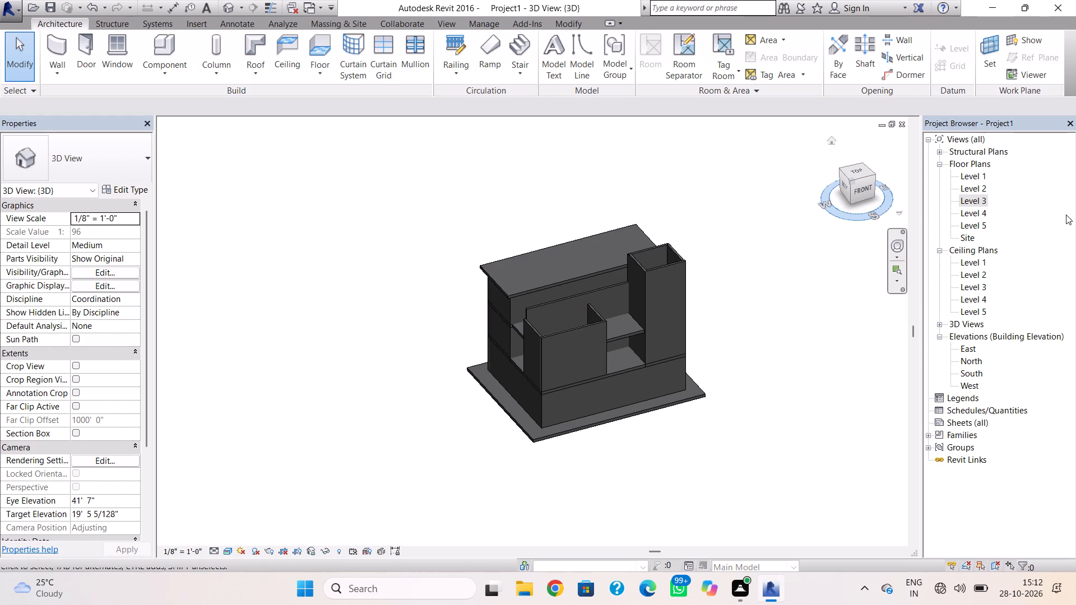
double_click(978, 196)
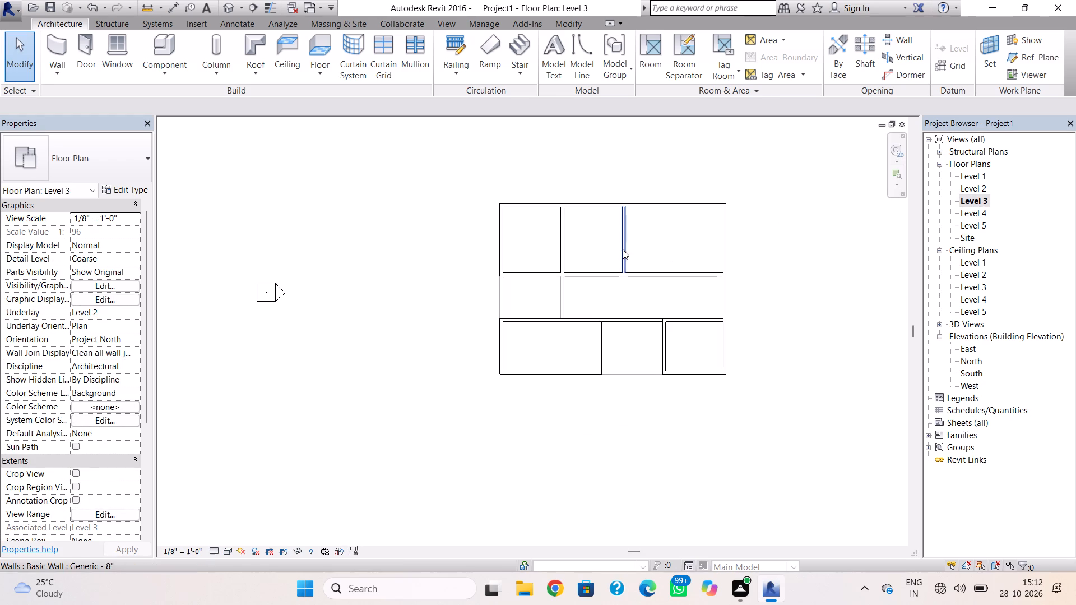
double_click(976, 211)
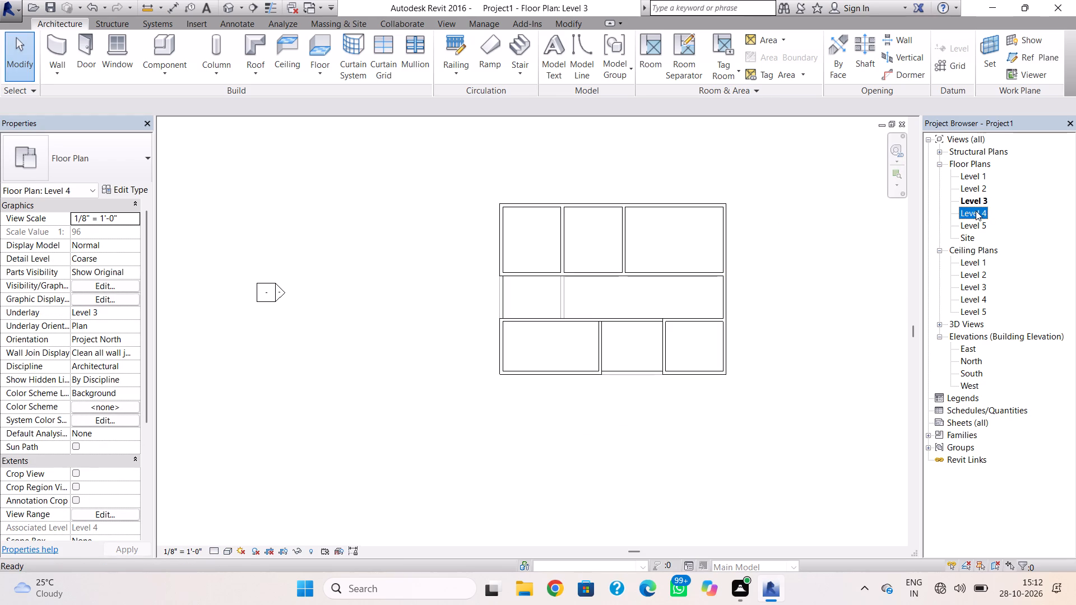
double_click(540, 287)
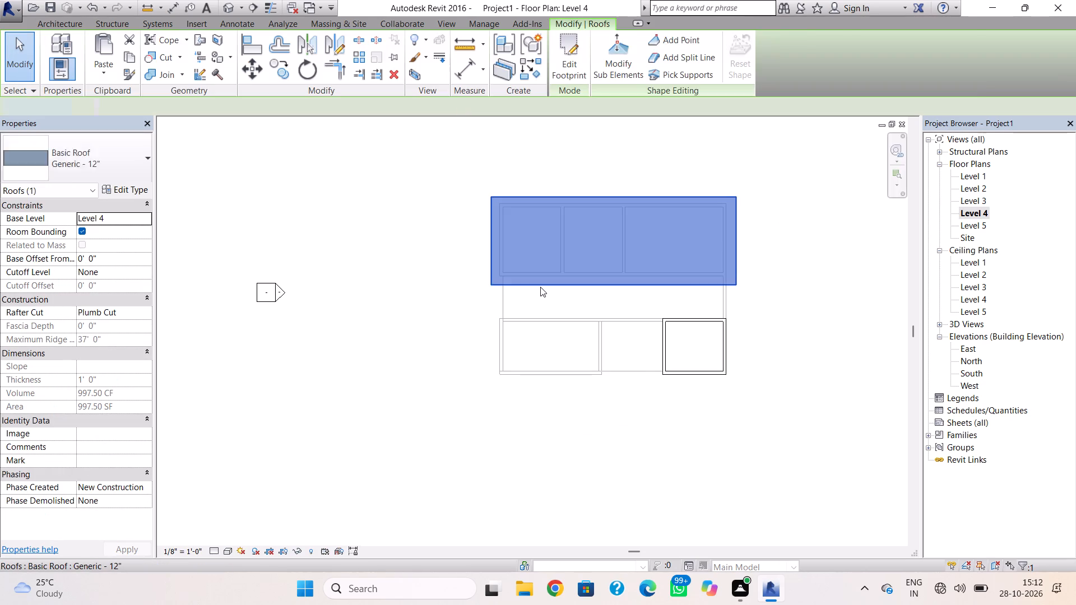
left_click(541, 286)
key("Down")
key("Down")
key("Down")
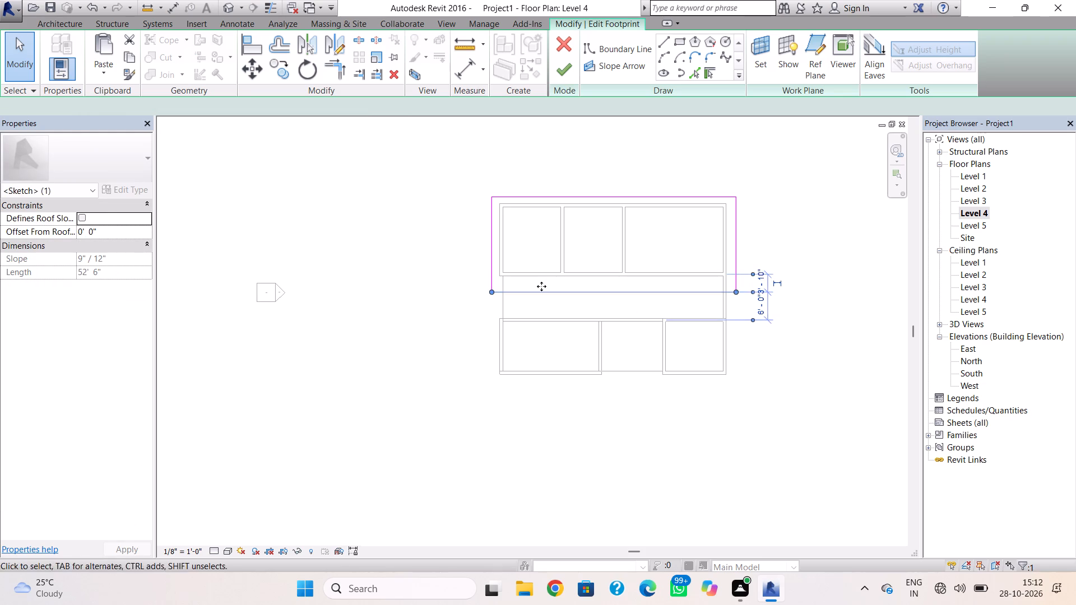
key("Down")
key("Down")
key("Down")
key("Down")
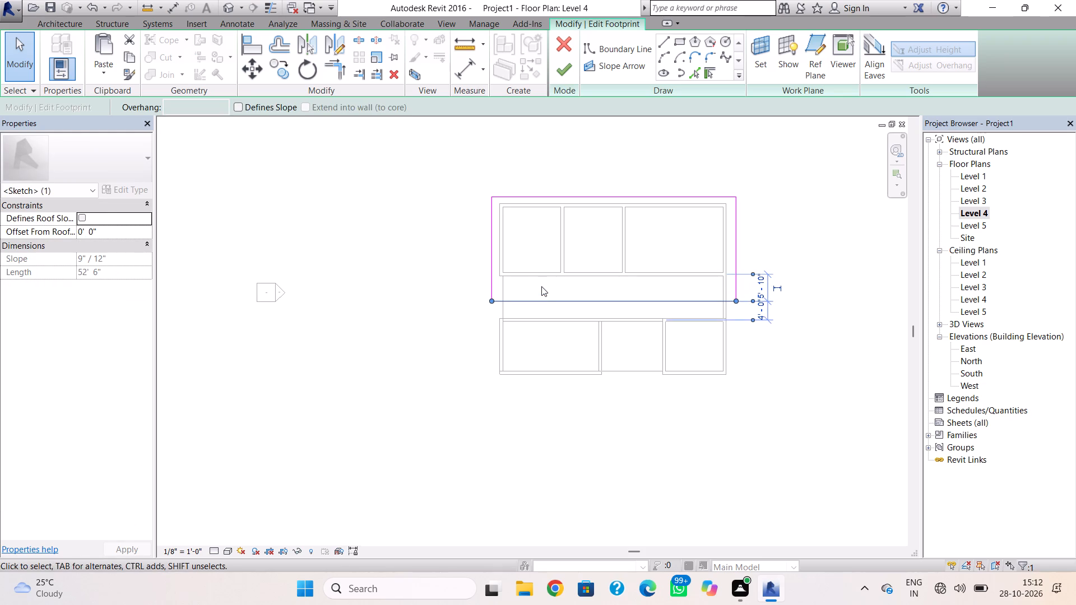
key("Down")
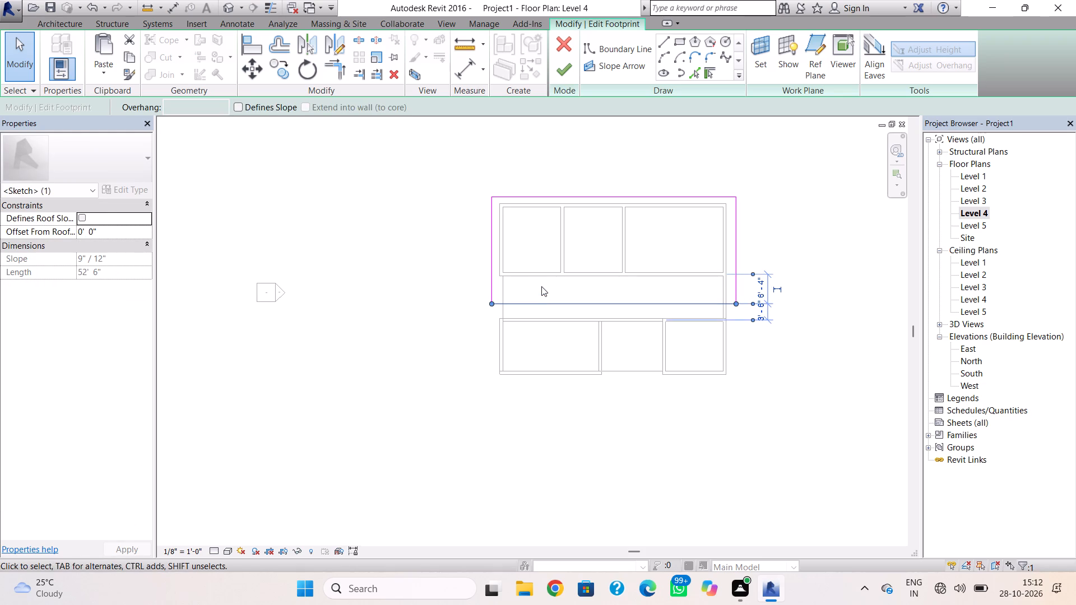
left_click(569, 67)
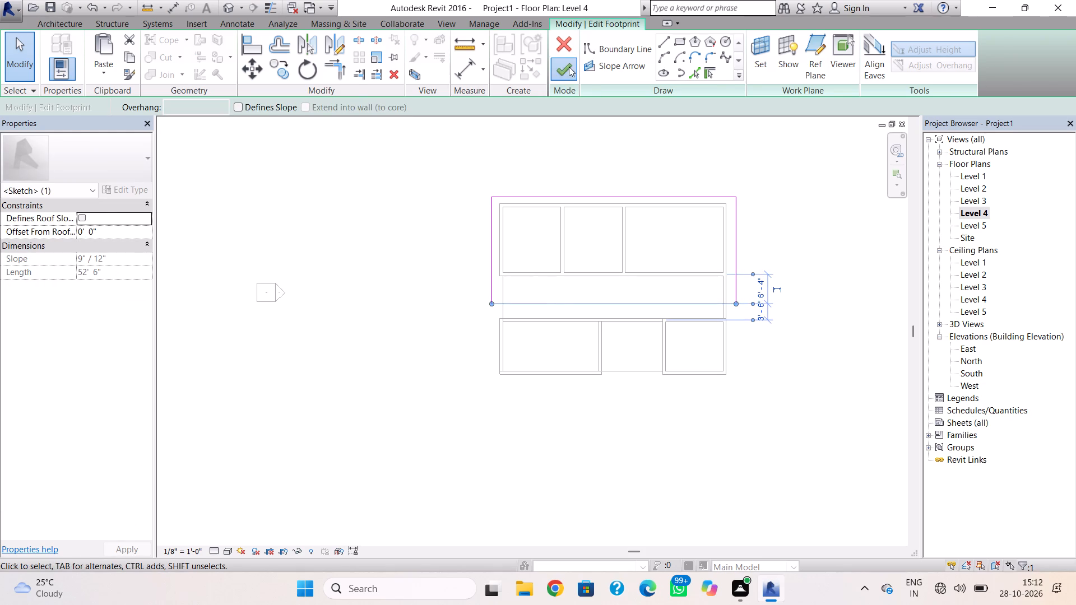
left_click(567, 296)
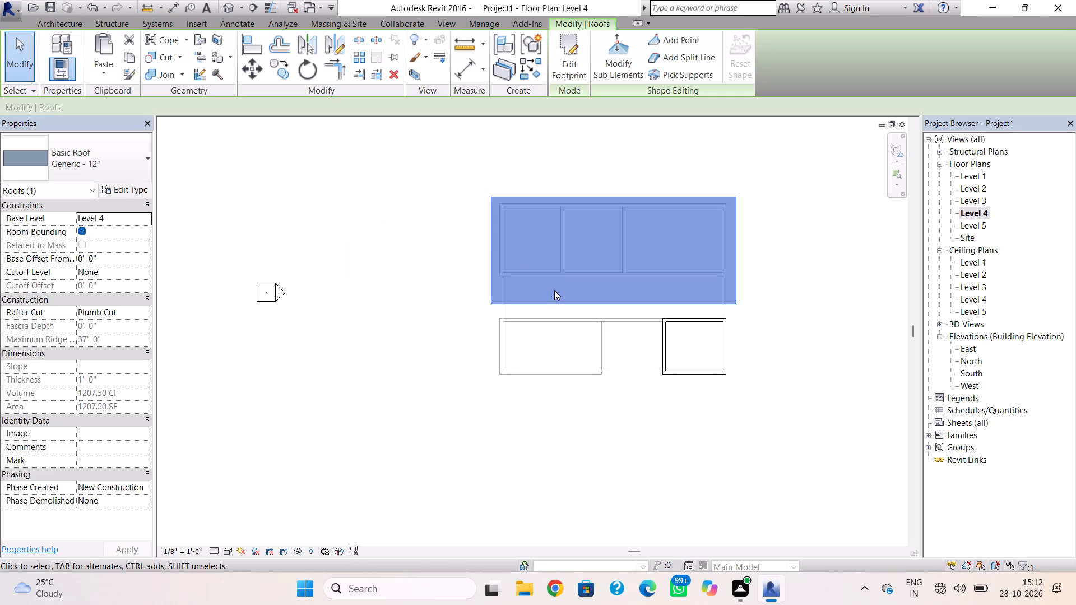
Save the project as REVIT INTERNSHIP 24 in Documents and open the 3D view.
left_click(222, 13)
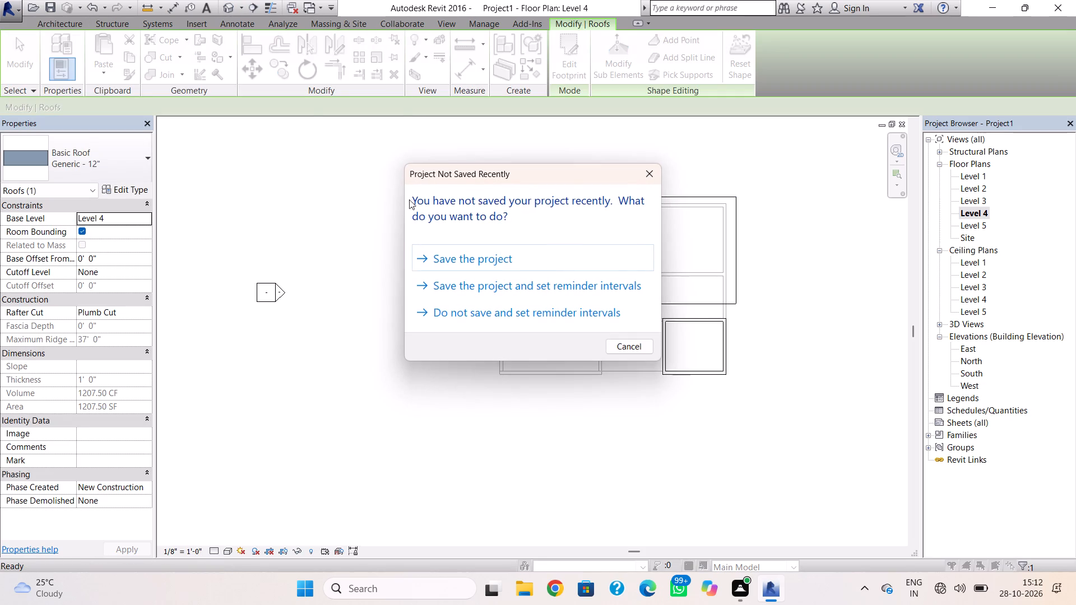
left_click(528, 262)
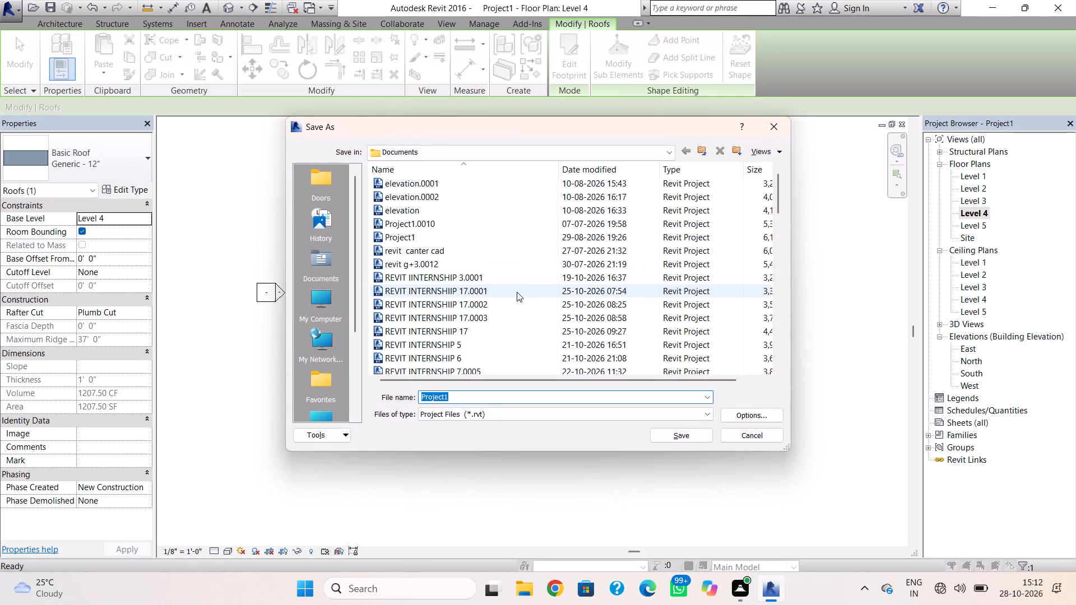
key("BackSpace")
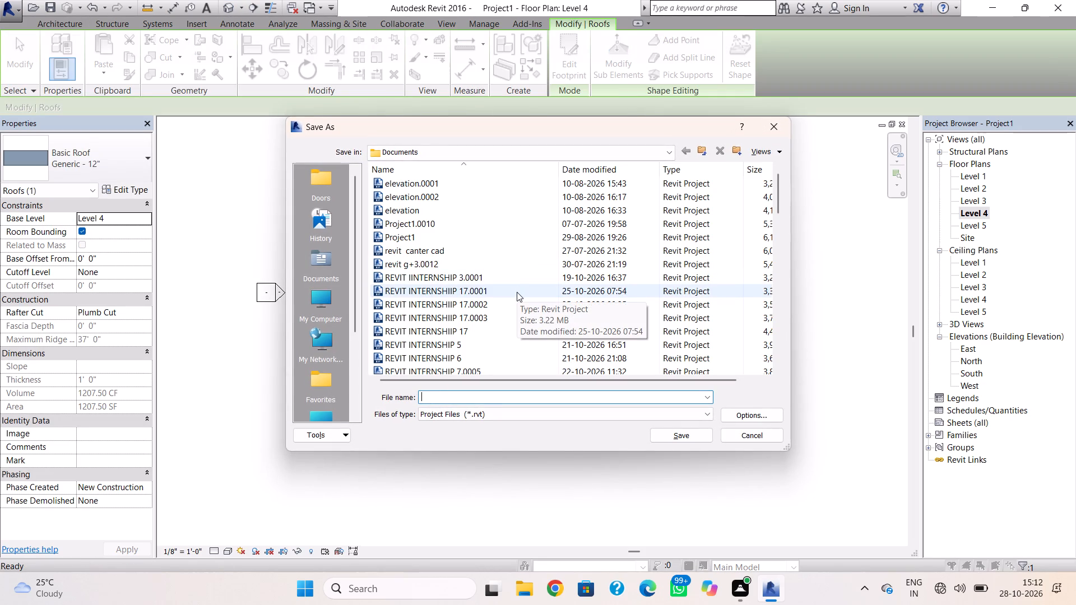
type("REVIT INT")
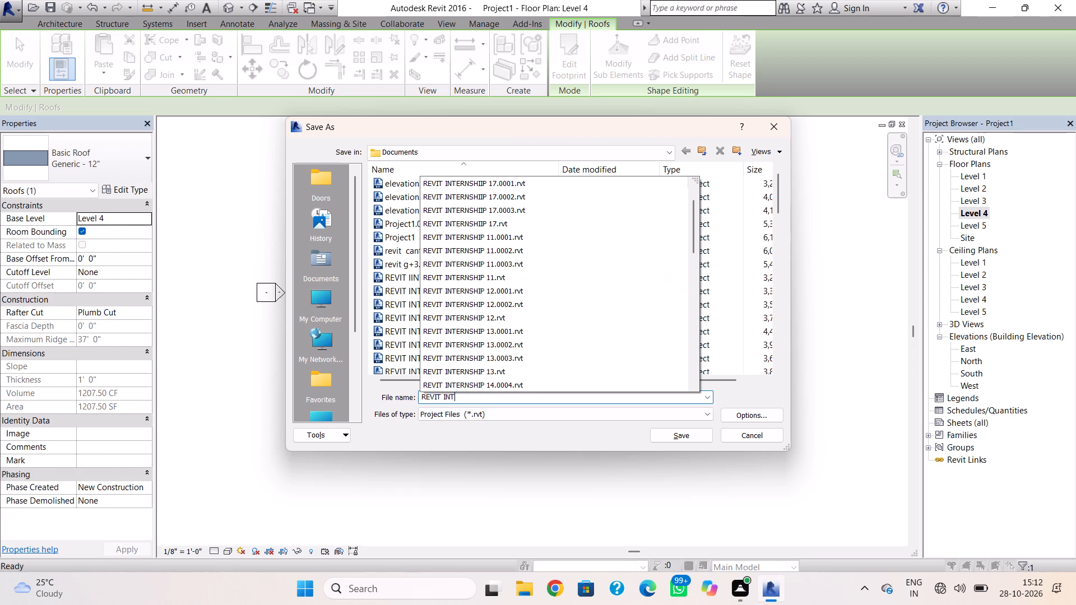
type("ER")
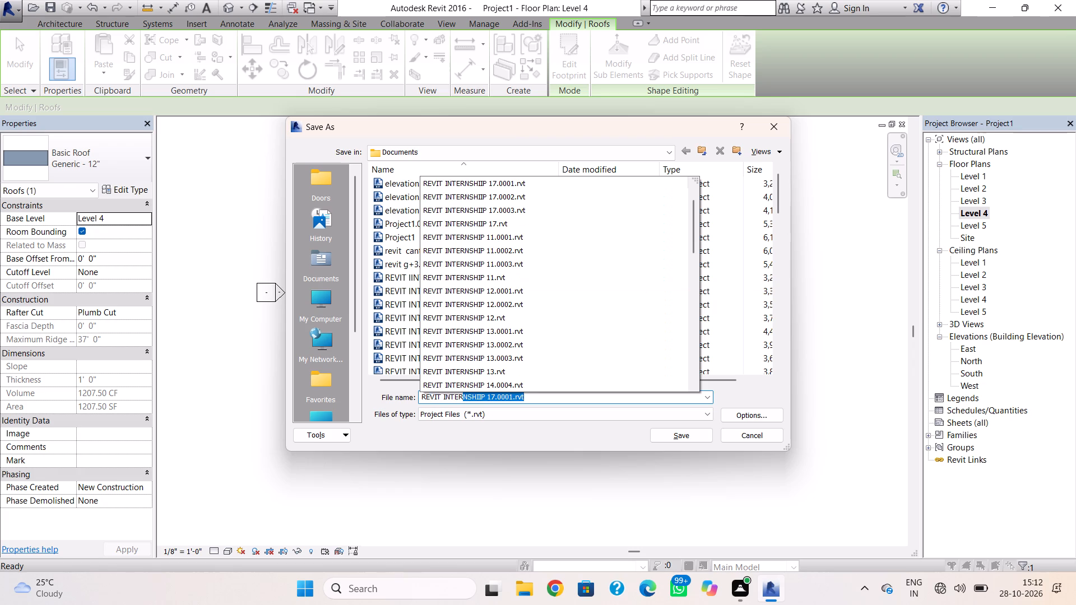
type("NSHIP")
key("space")
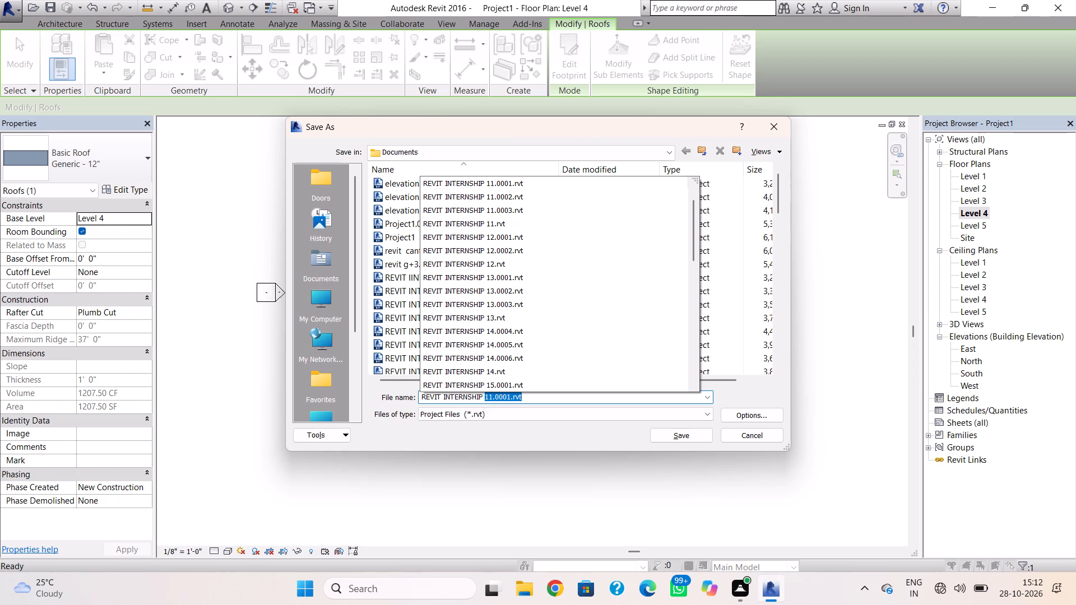
type("24")
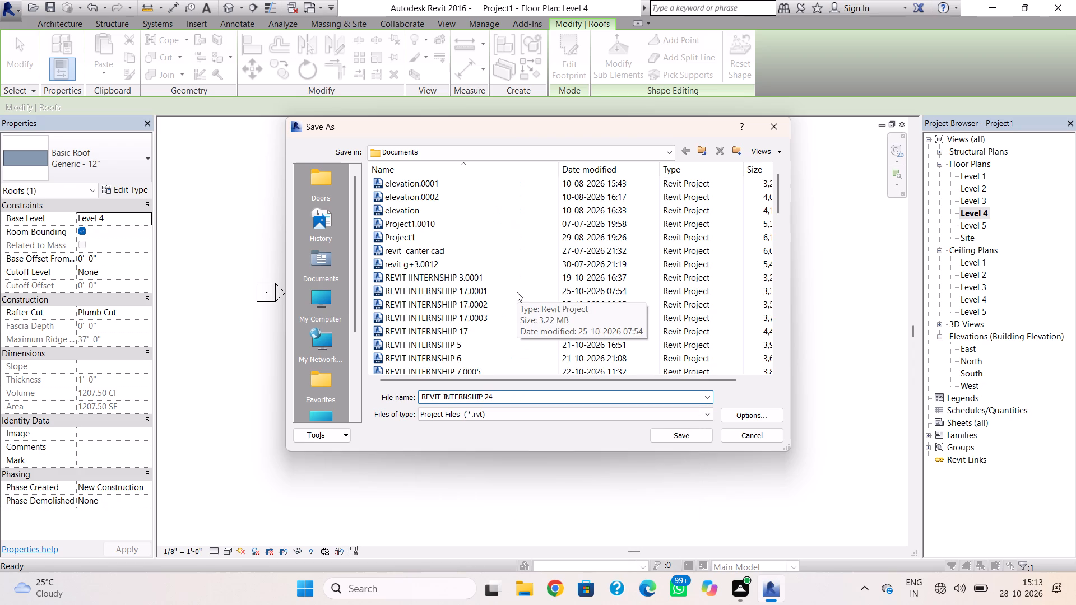
left_click(658, 434)
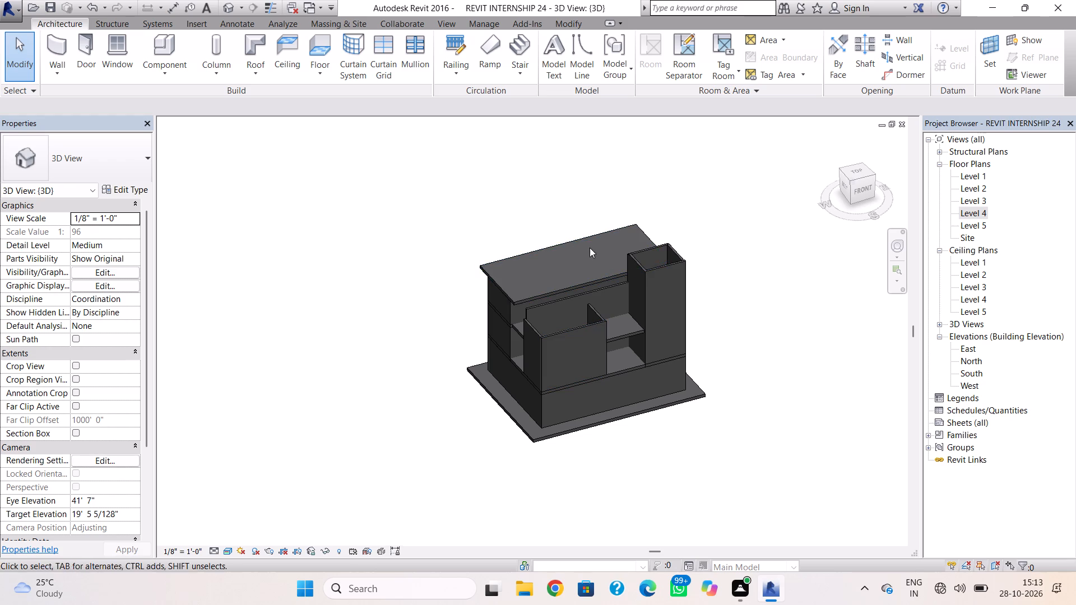
Lower the tops of all four southeast tower walls, making the south wall about 28'-3" high.
right_click_drag(560, 249, 583, 151, "shift")
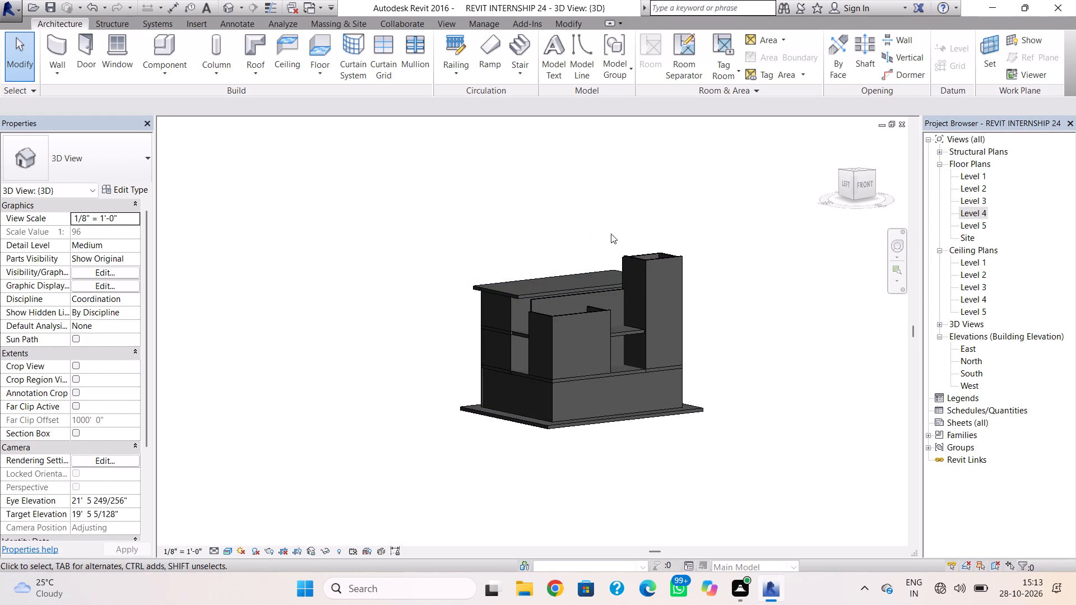
left_click(637, 263)
scroll(637, 263, "up", 4)
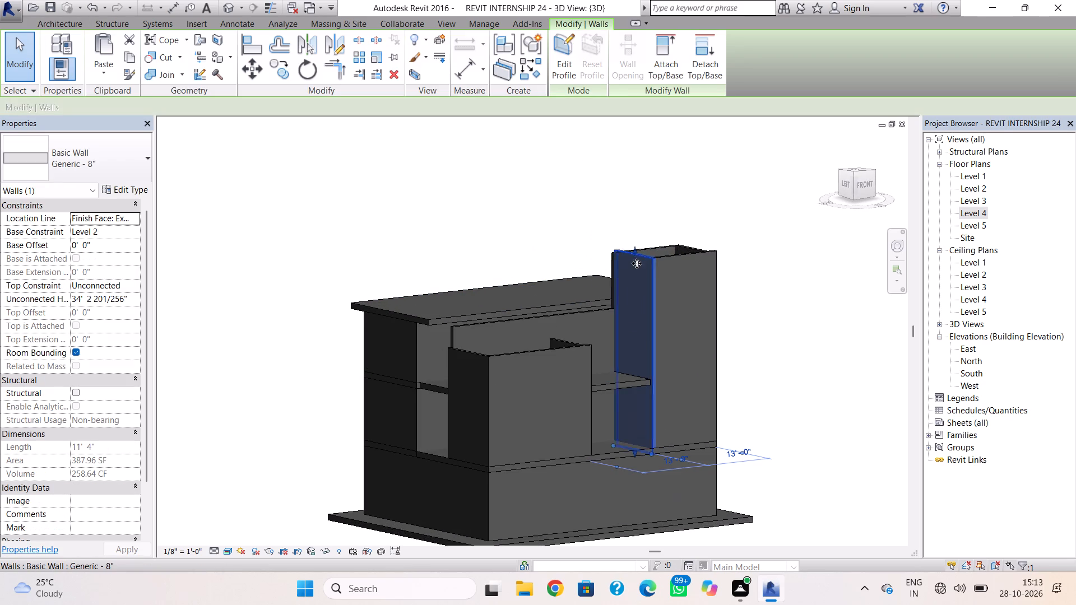
left_click_drag(633, 252, 638, 290)
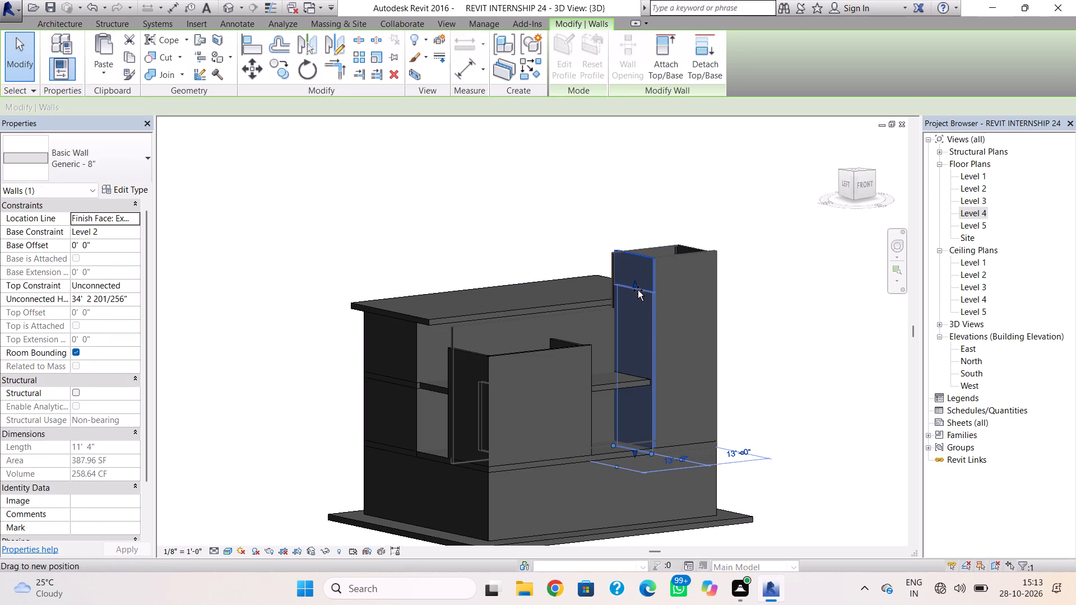
left_click_drag(638, 290, 638, 288)
left_click(668, 259)
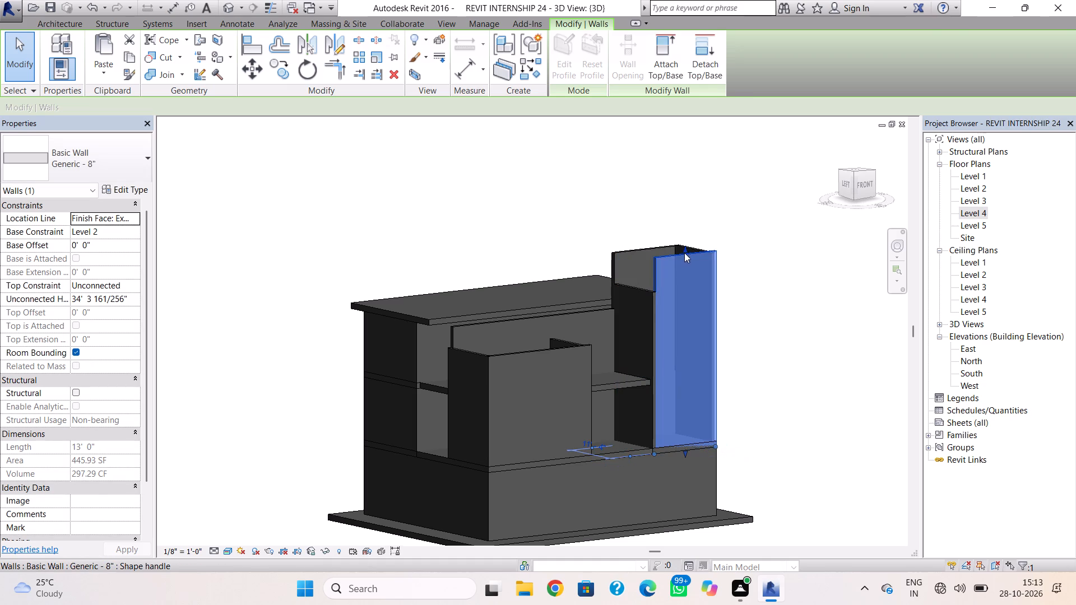
left_click_drag(684, 253, 682, 287)
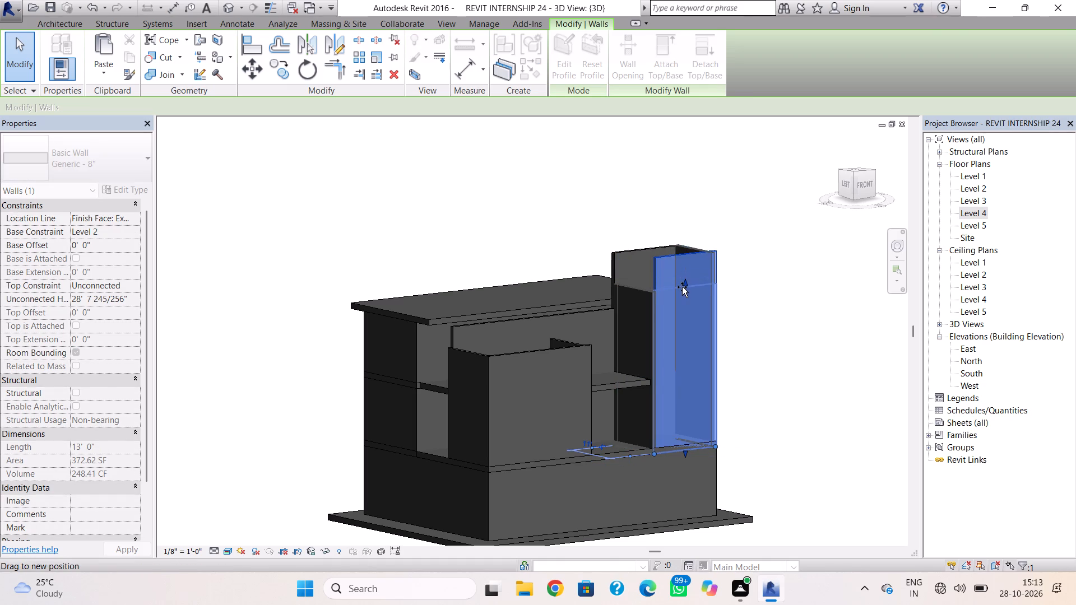
left_click_drag(682, 287, 683, 288)
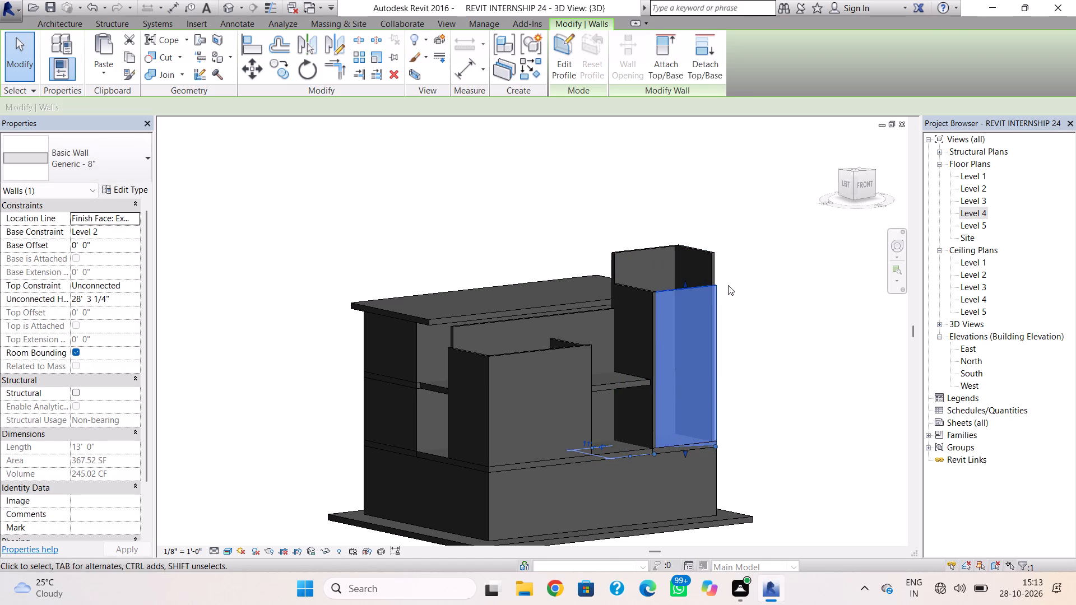
left_click(710, 260)
left_click_drag(697, 244, 698, 277)
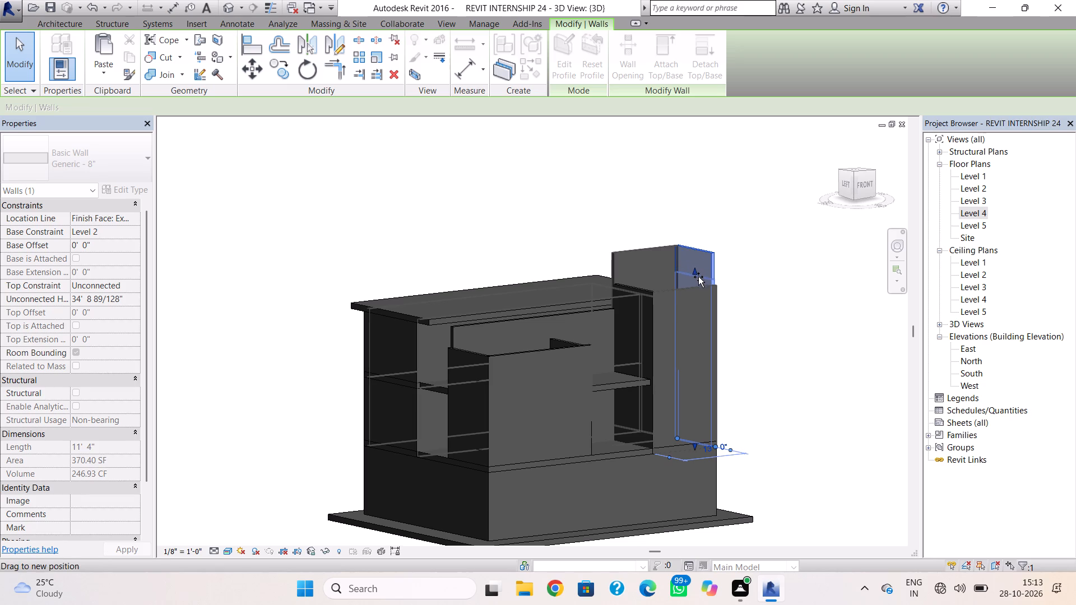
left_click_drag(698, 277, 699, 280)
left_click(650, 248)
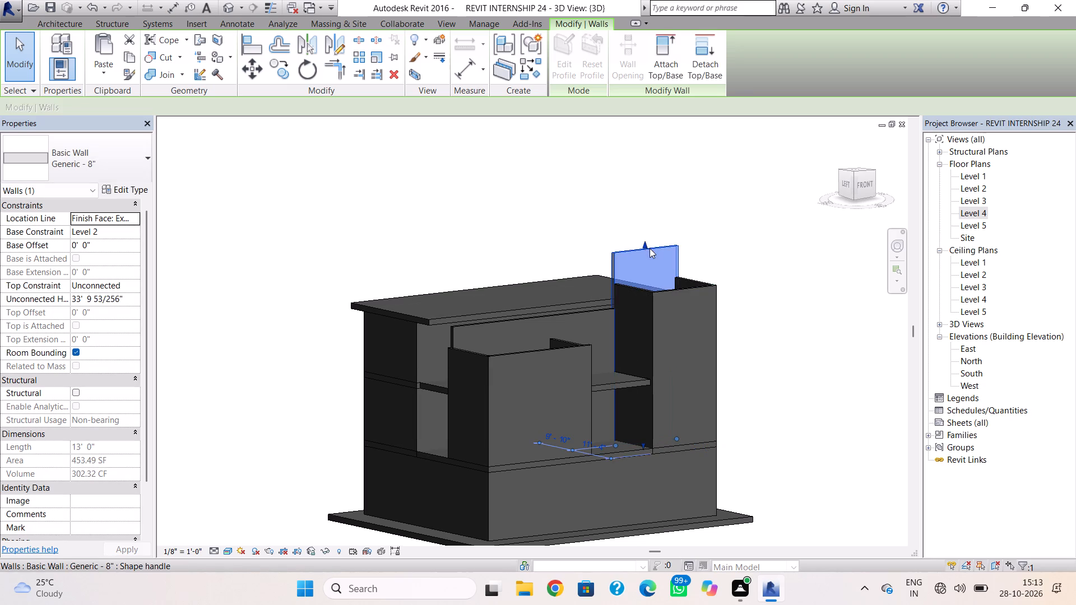
left_click_drag(647, 245, 651, 283)
left_click(707, 243)
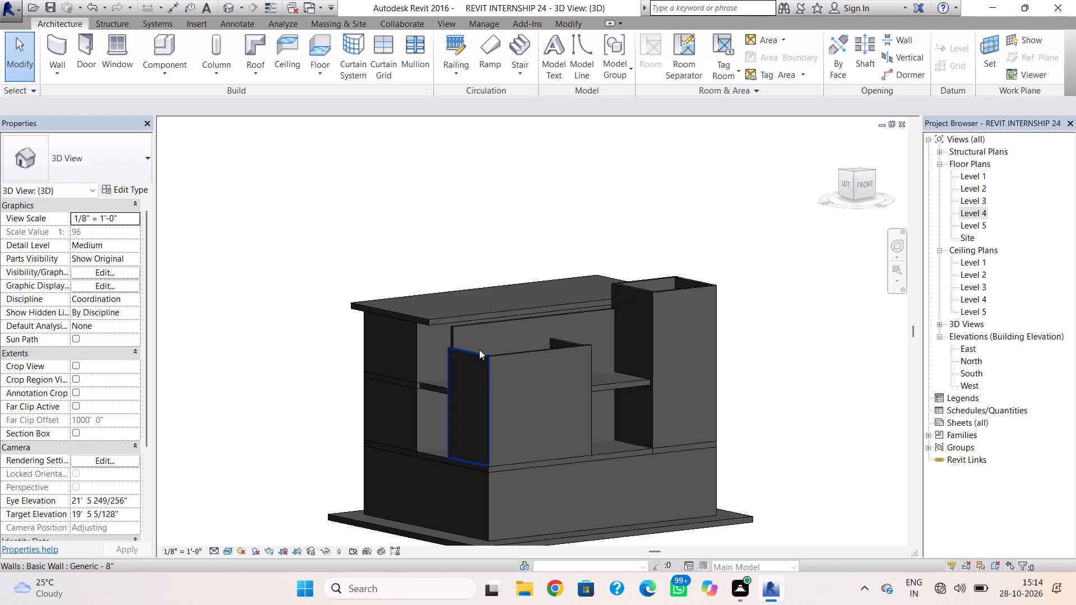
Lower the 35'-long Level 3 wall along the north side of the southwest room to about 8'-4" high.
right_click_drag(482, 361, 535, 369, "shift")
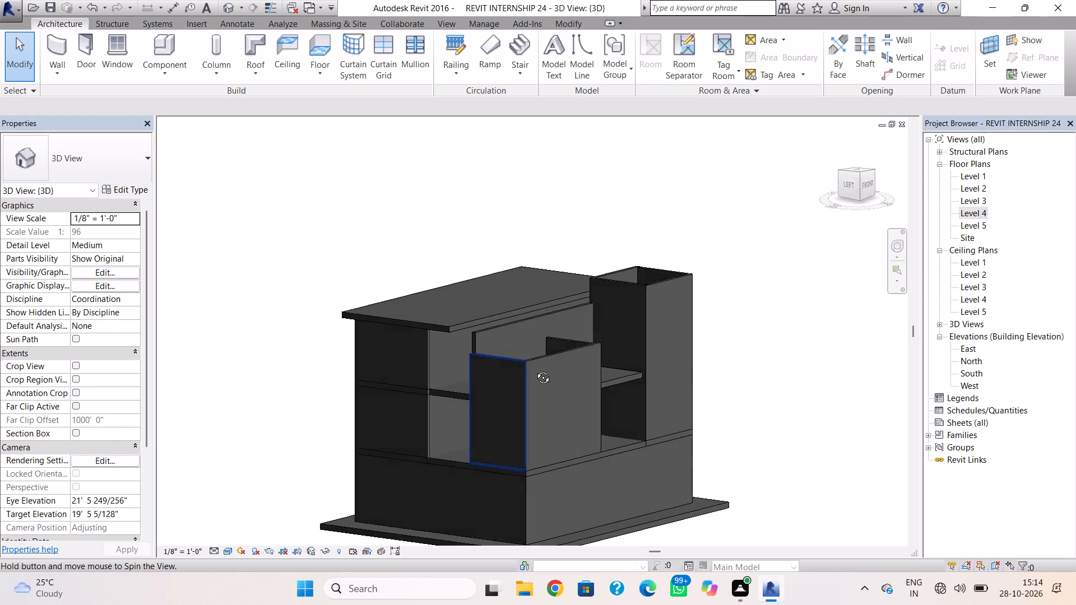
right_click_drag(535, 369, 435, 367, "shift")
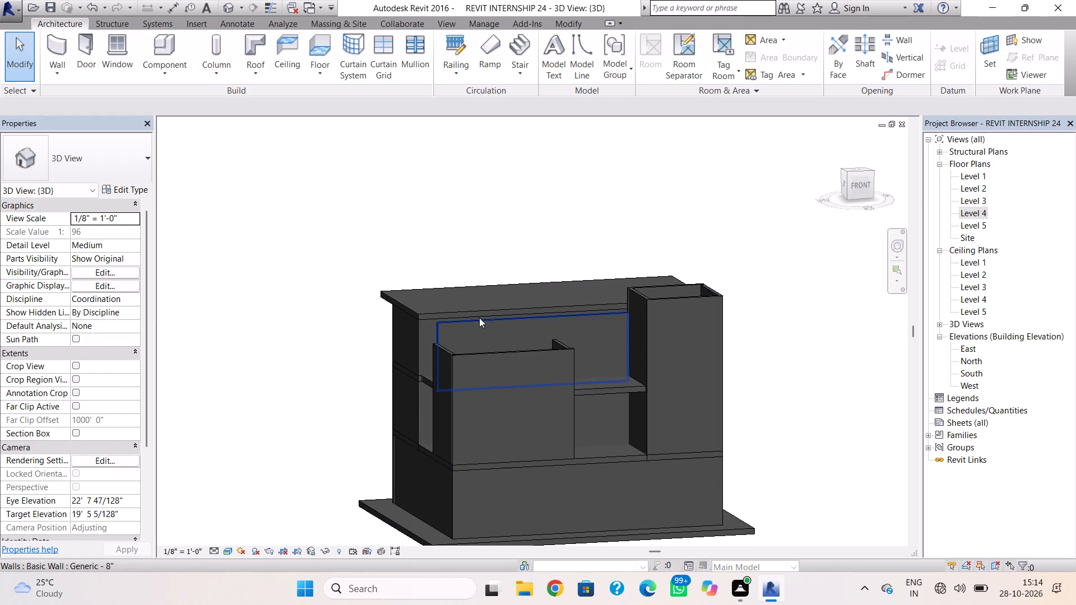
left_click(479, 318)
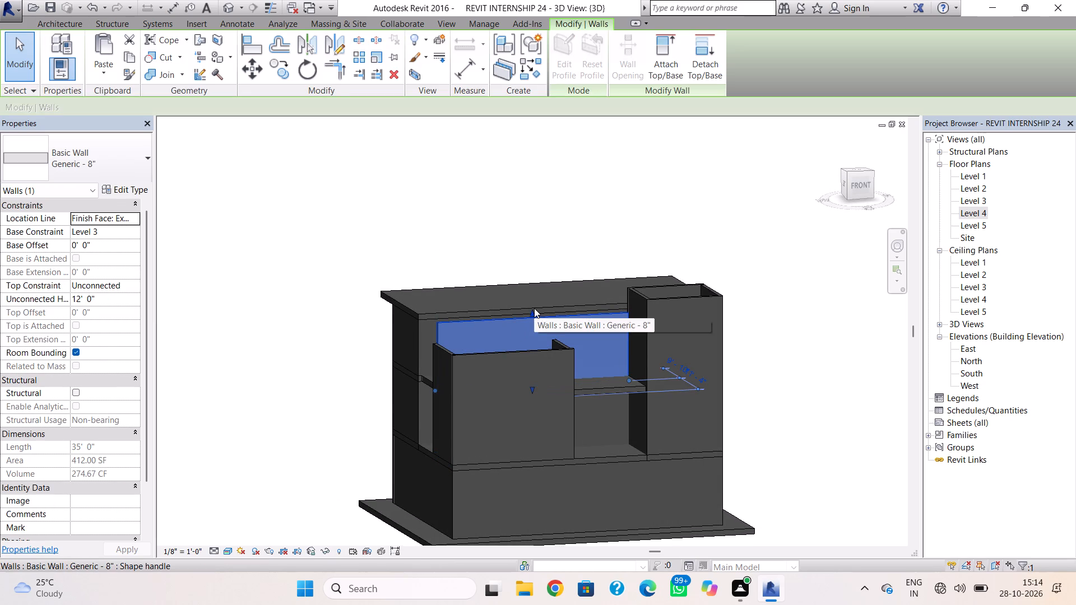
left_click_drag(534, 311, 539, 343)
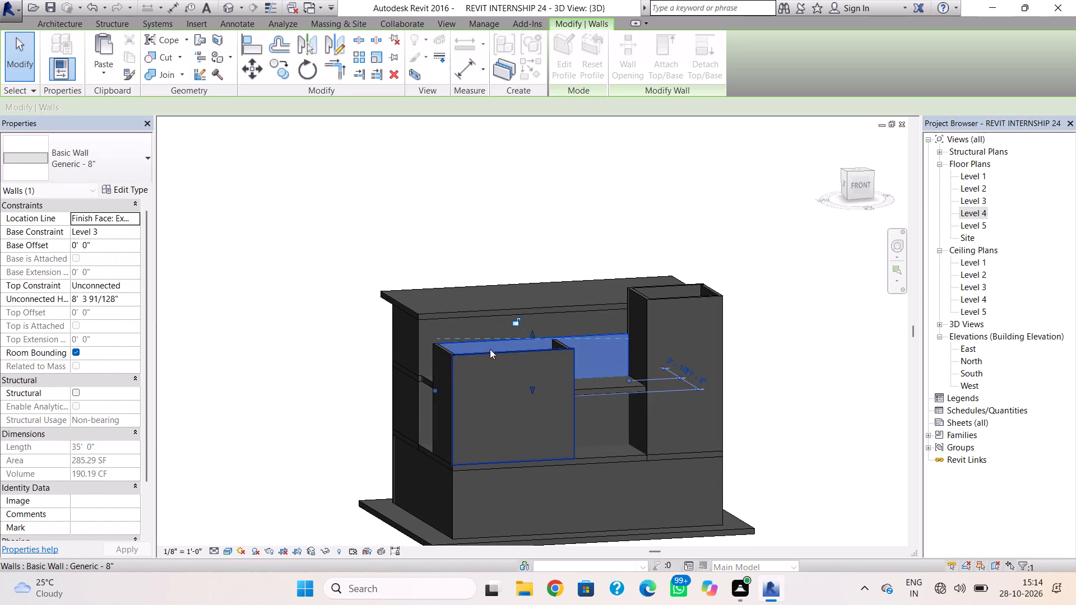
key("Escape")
Delete the 35'-long Level 3 wall between the southwest room and the southeast tower.
right_click_drag(451, 356, 582, 347, "shift")
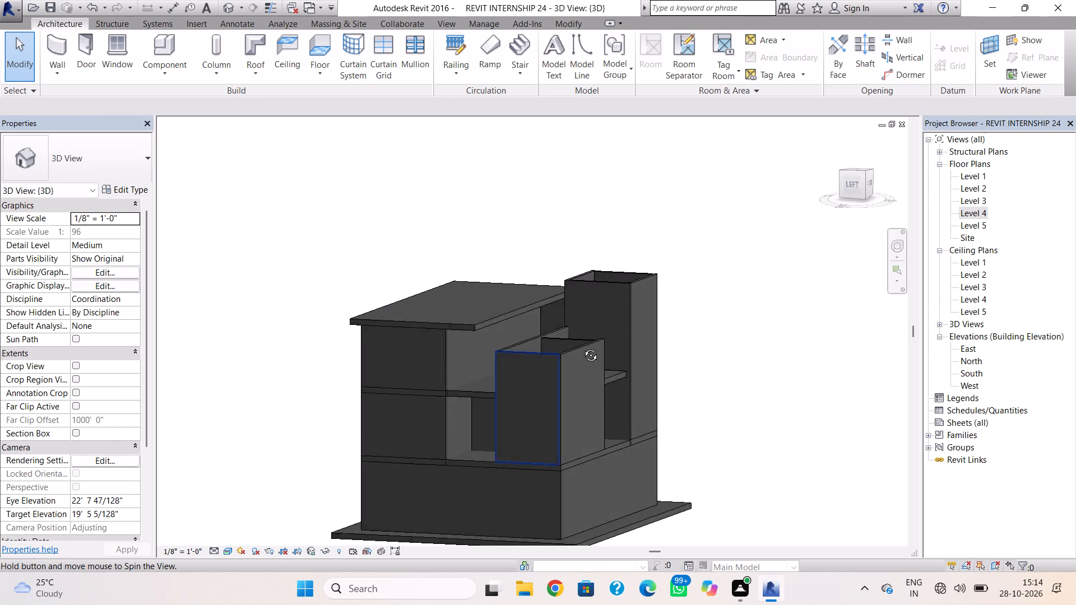
right_click_drag(582, 347, 448, 375, "shift")
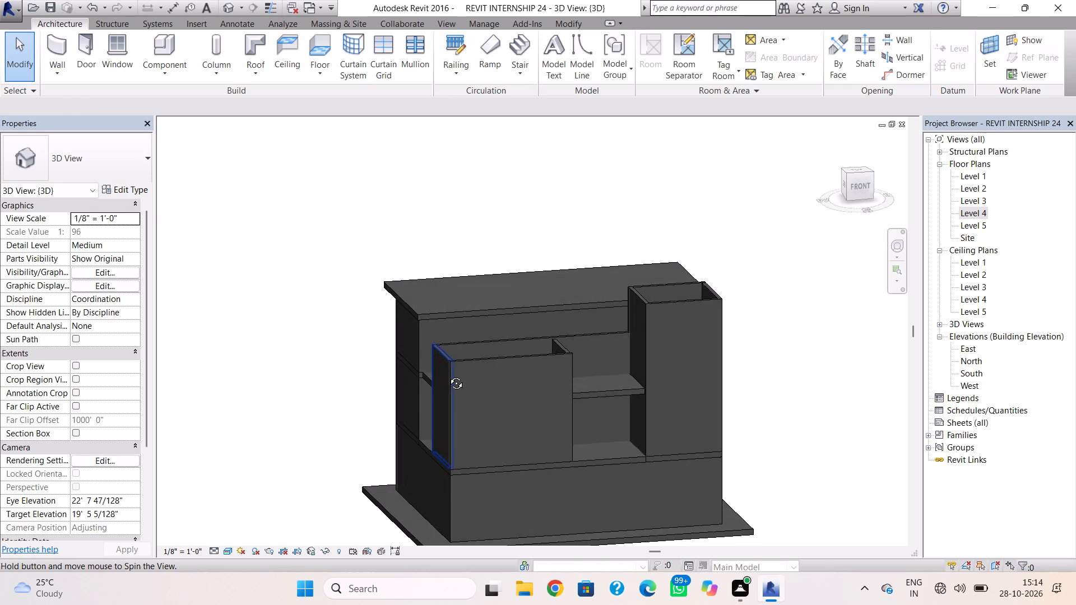
right_click_drag(448, 375, 427, 417, "shift")
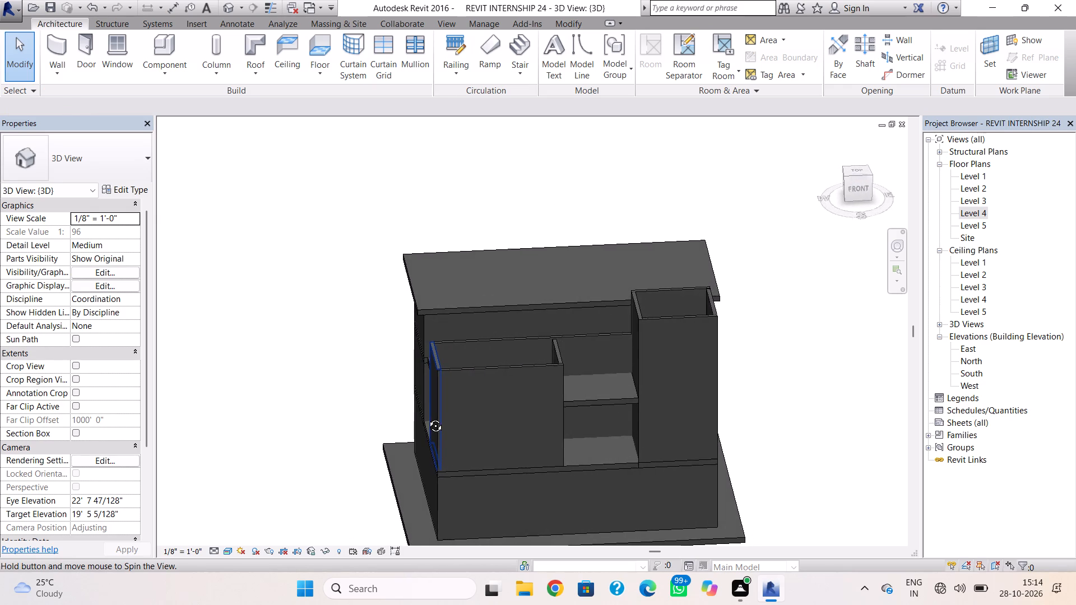
right_click_drag(427, 417, 419, 429, "shift")
left_click(505, 343)
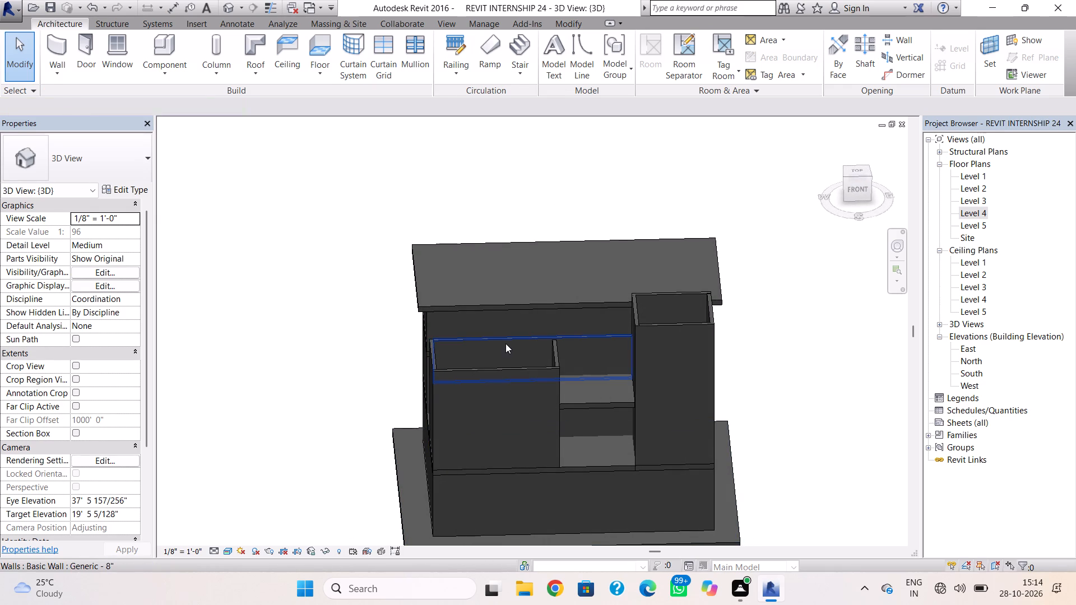
right_click_drag(556, 360, 766, 352, "shift")
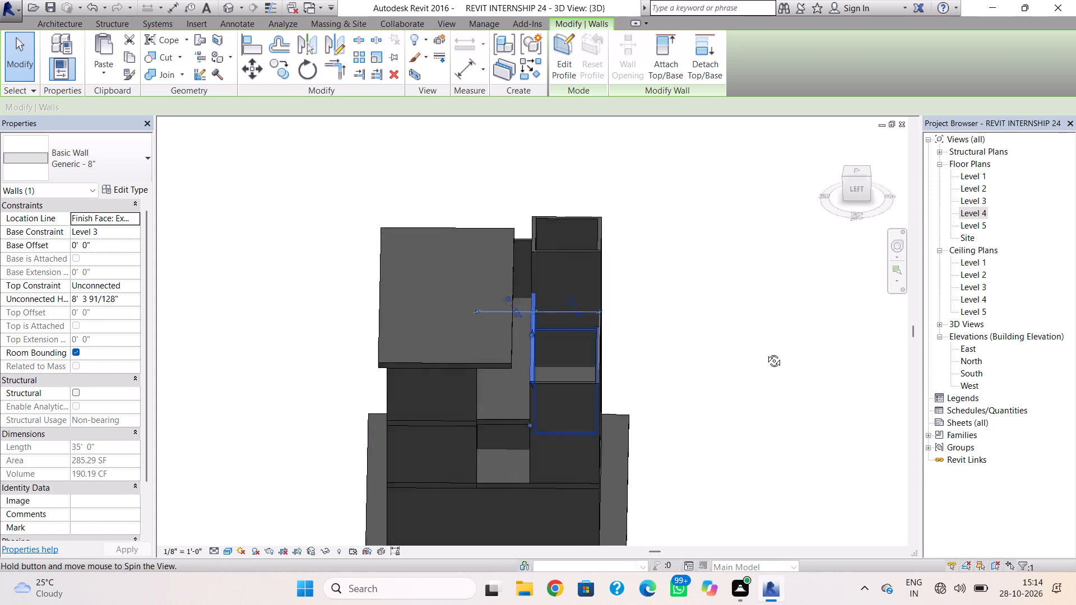
right_click_drag(766, 352, 542, 384, "shift")
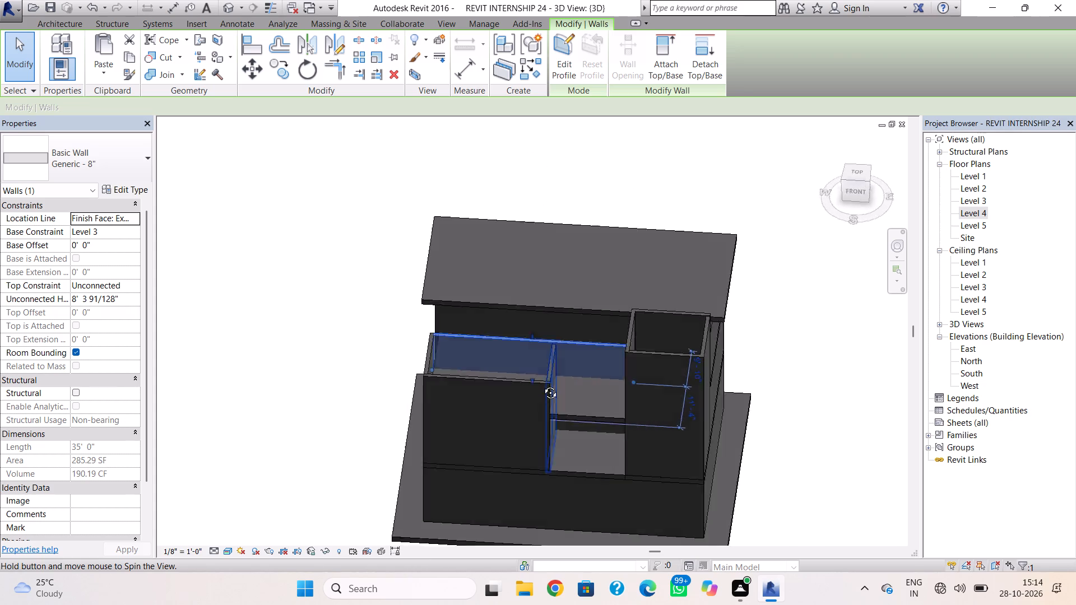
right_click_drag(542, 384, 797, 317, "shift")
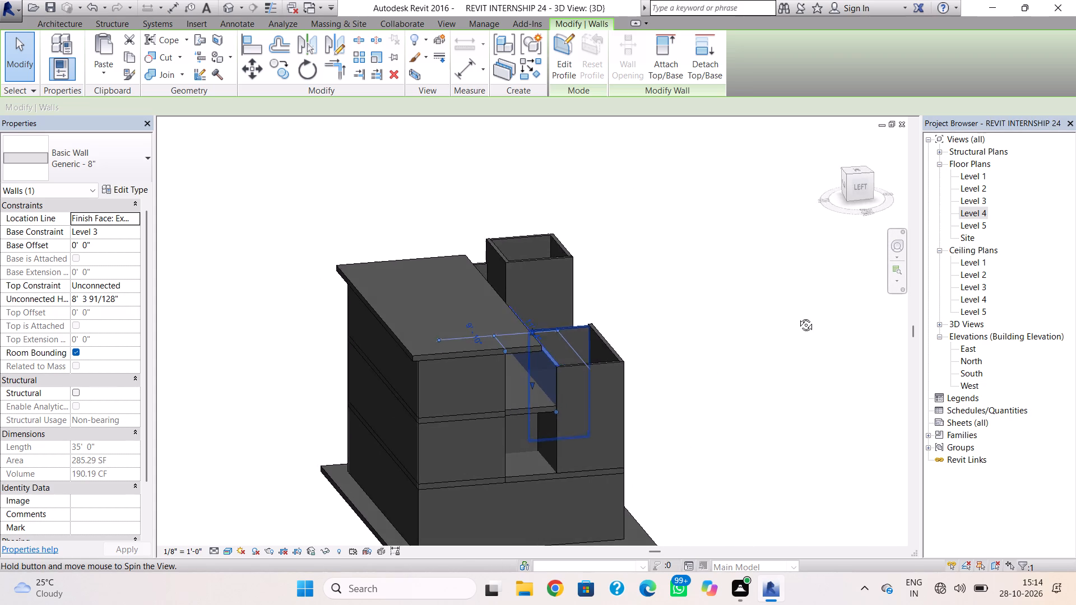
right_click_drag(797, 317, 796, 231, "shift")
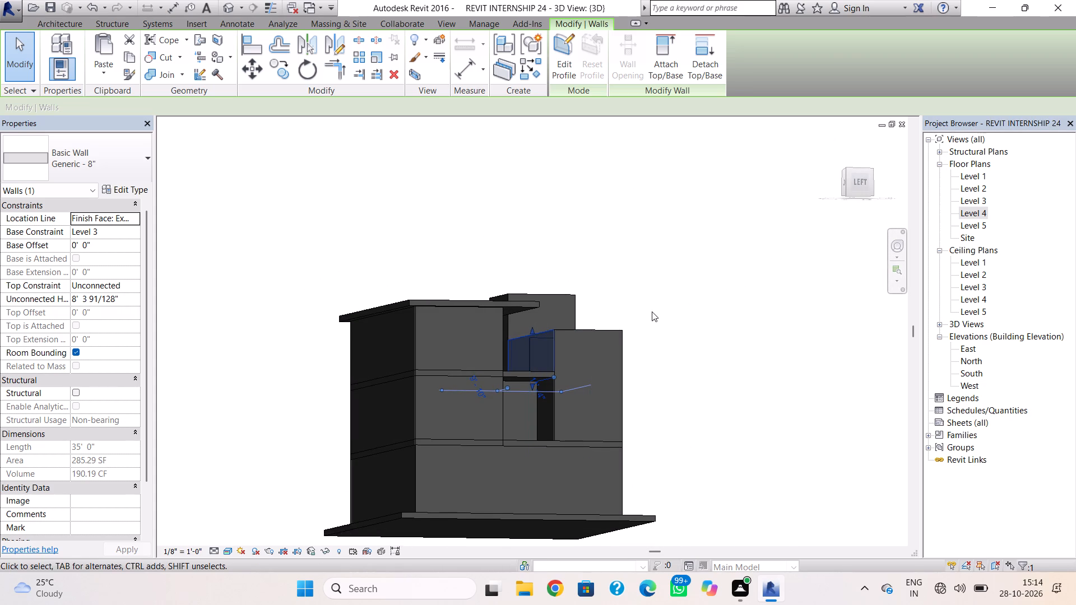
key("Delete")
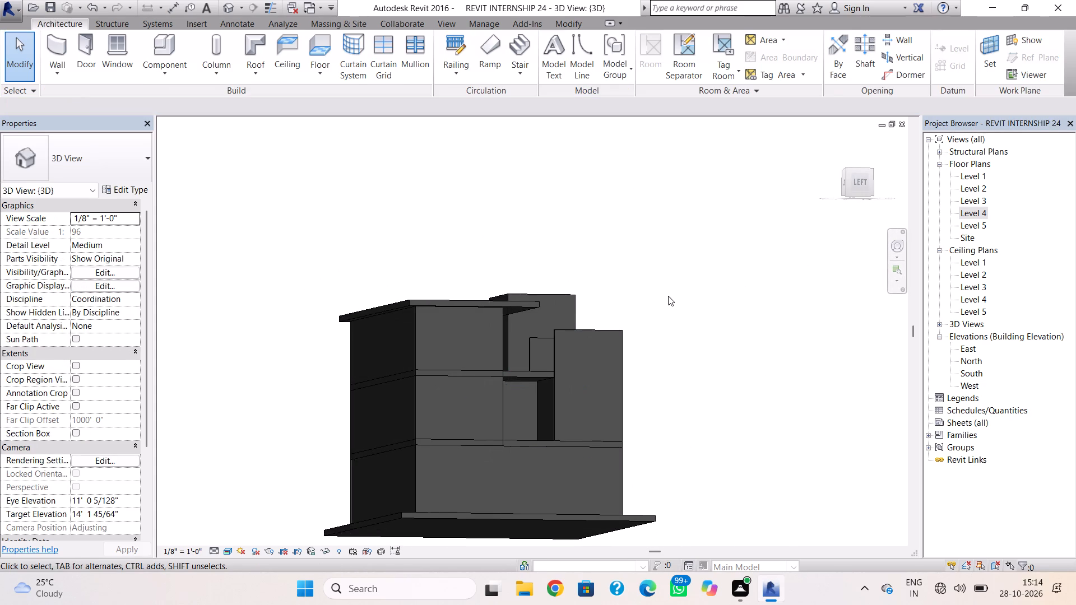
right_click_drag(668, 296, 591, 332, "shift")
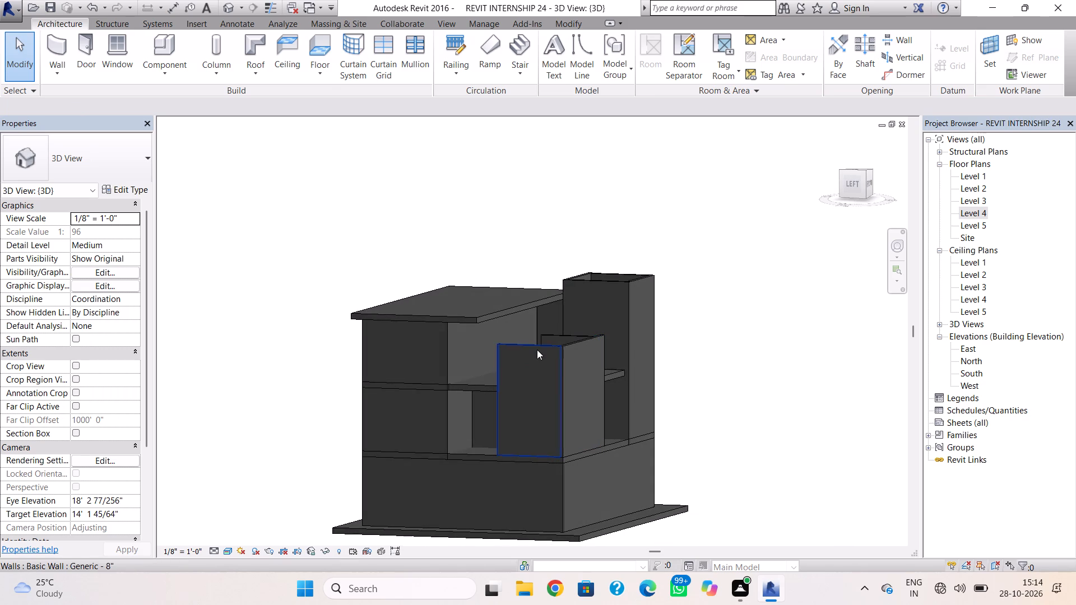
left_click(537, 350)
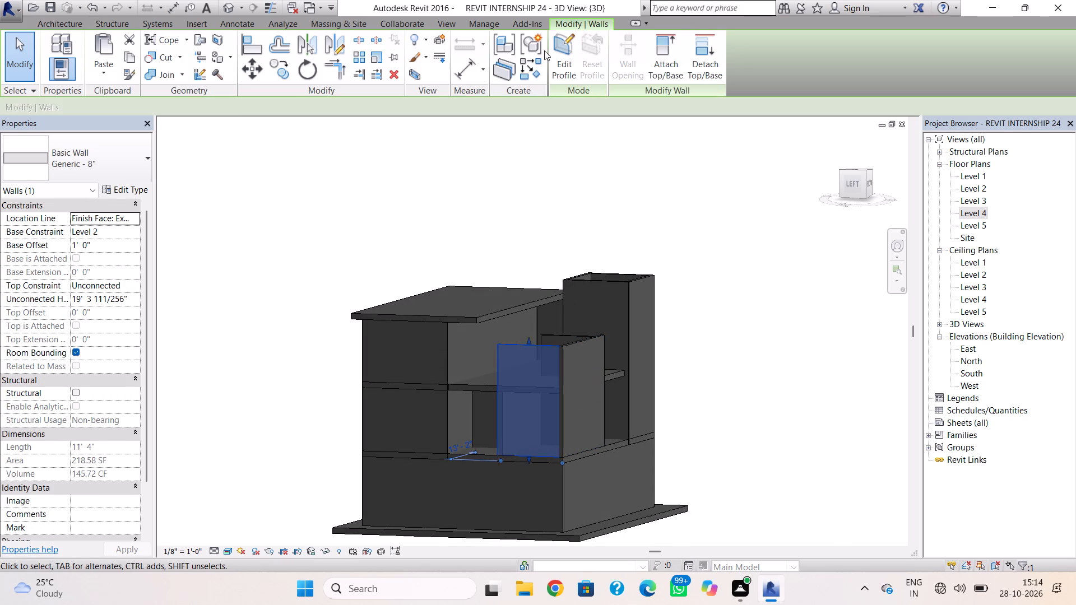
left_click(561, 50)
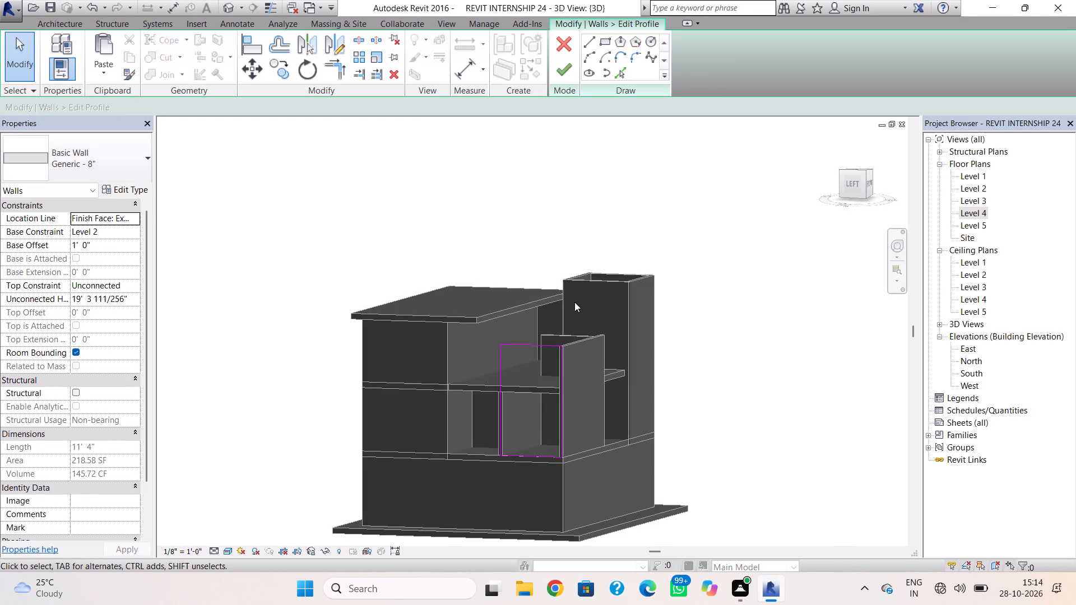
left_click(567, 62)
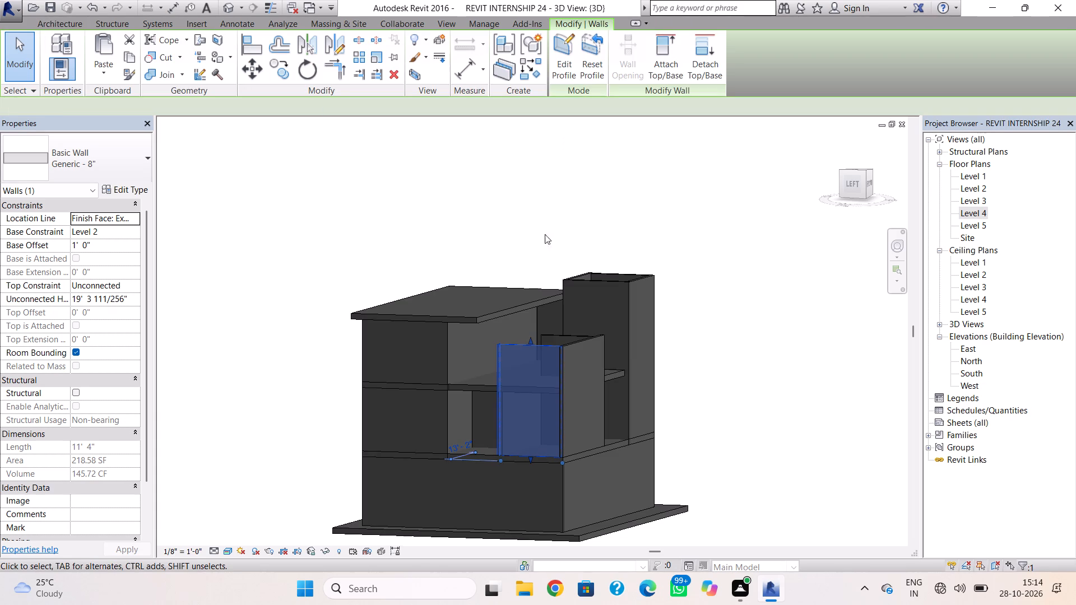
Undo back past the deletion of the 35'-long Level 3 wall between the southwest room and the southeast tower.
key("ctrl+z")
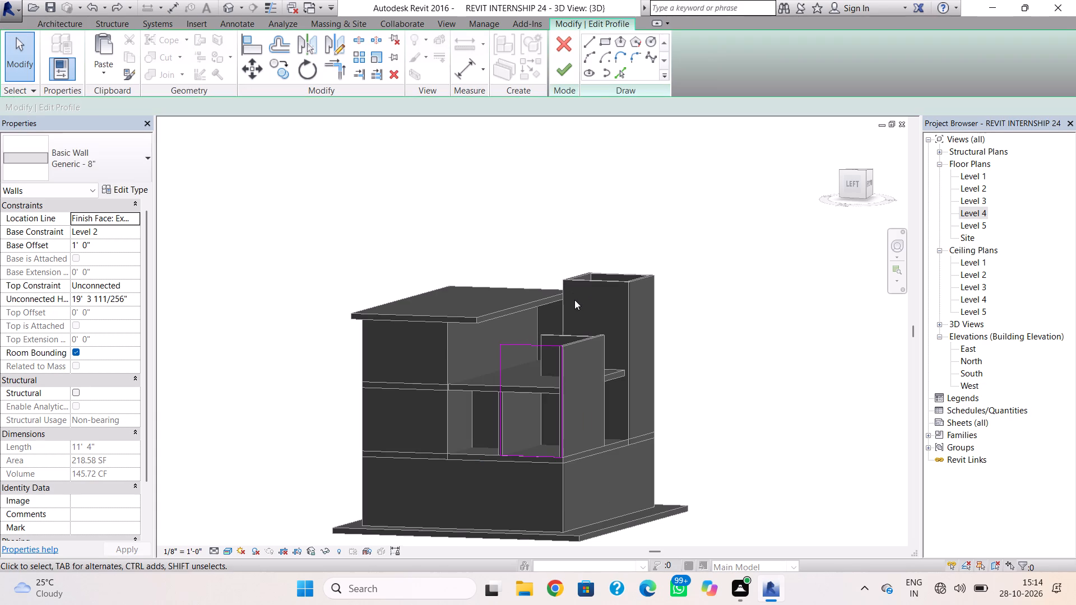
key("ctrl+z")
key("ctrl+z")
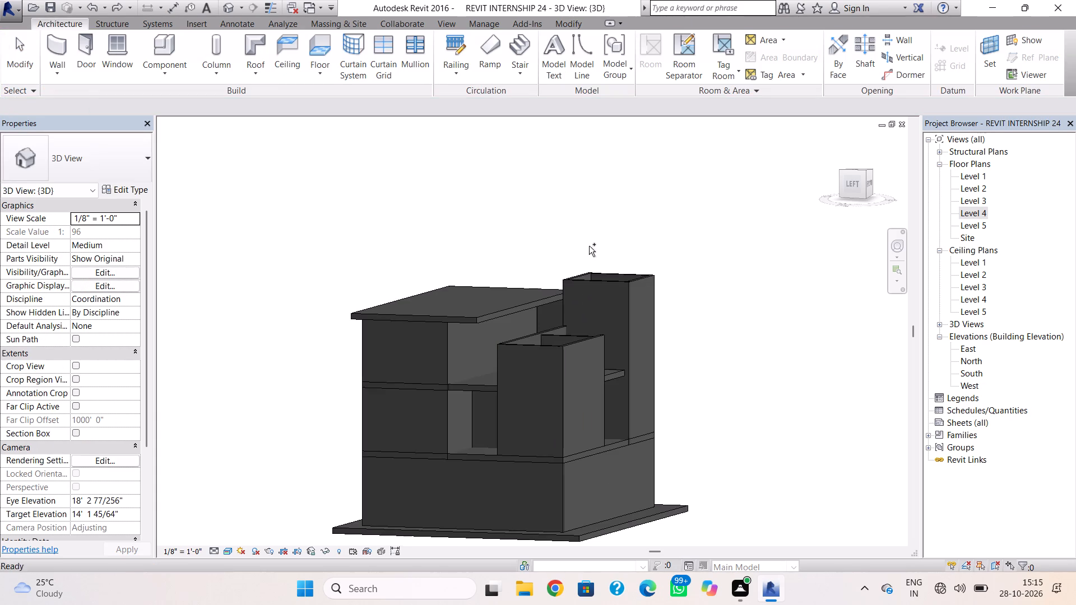
key("Escape")
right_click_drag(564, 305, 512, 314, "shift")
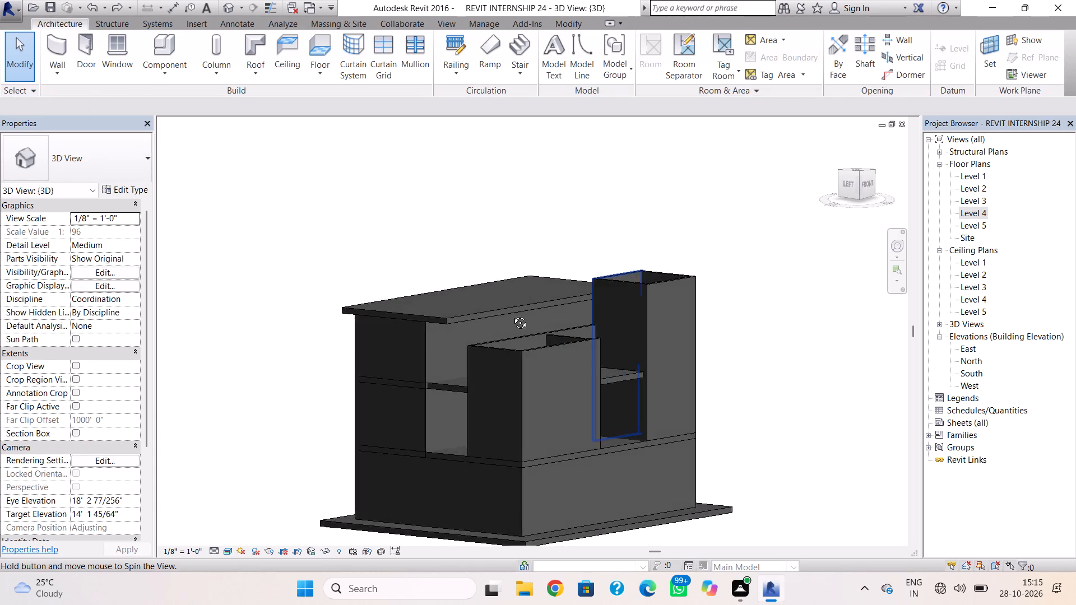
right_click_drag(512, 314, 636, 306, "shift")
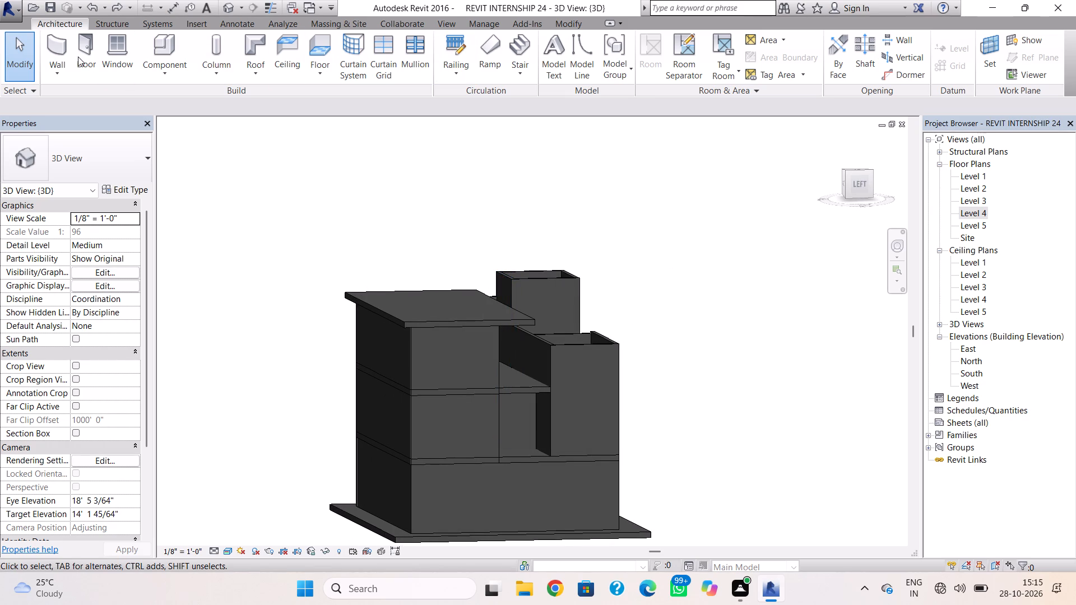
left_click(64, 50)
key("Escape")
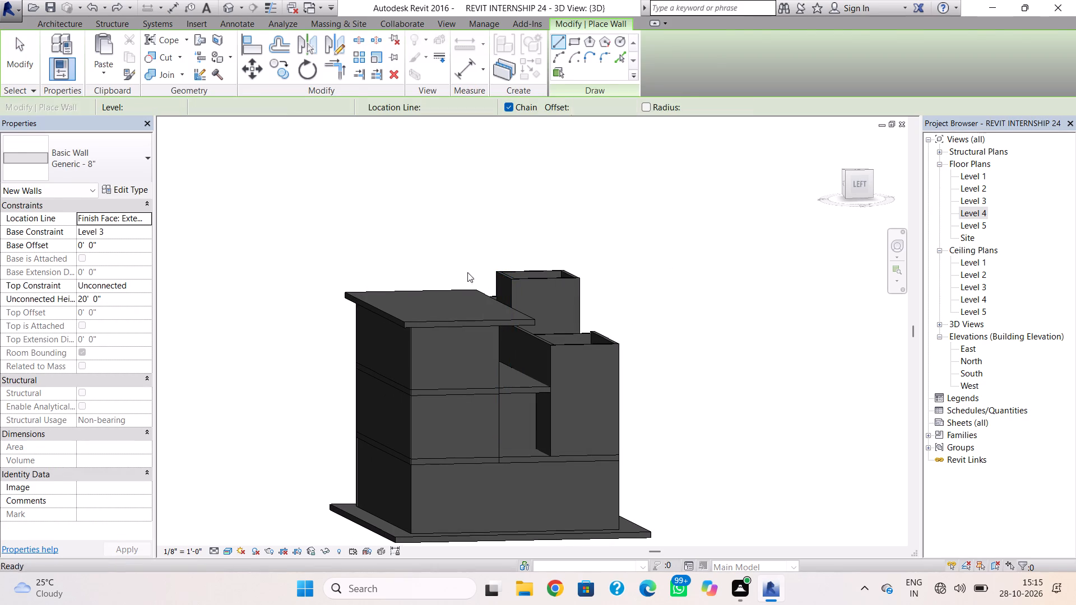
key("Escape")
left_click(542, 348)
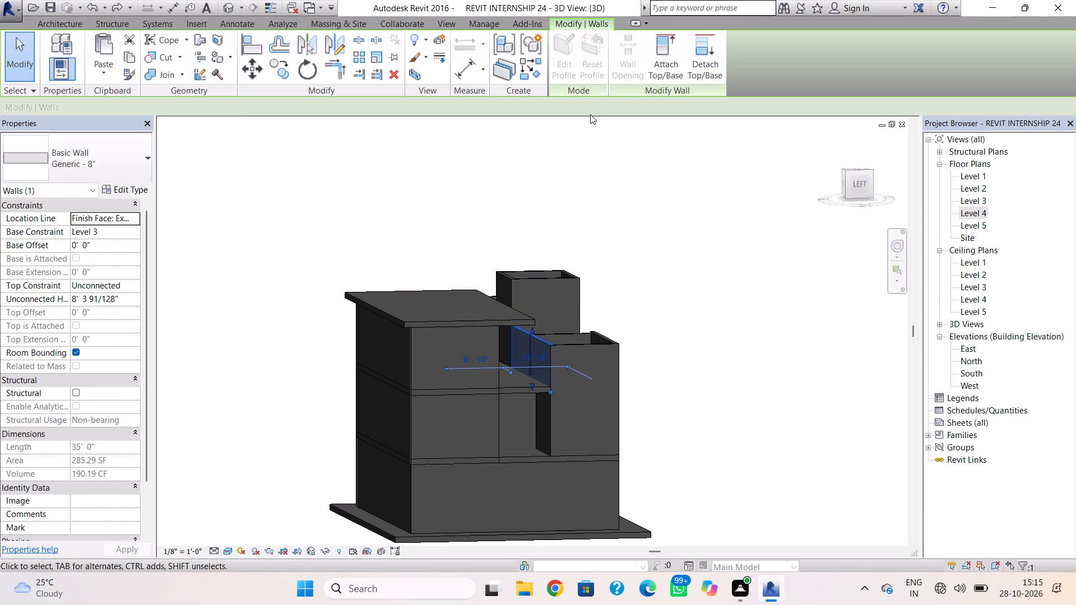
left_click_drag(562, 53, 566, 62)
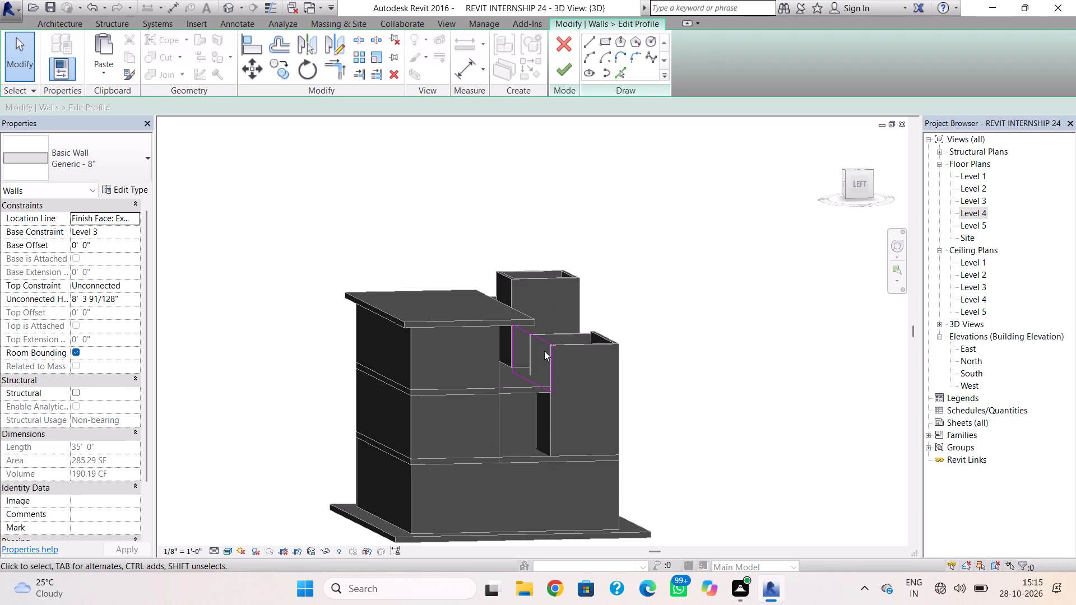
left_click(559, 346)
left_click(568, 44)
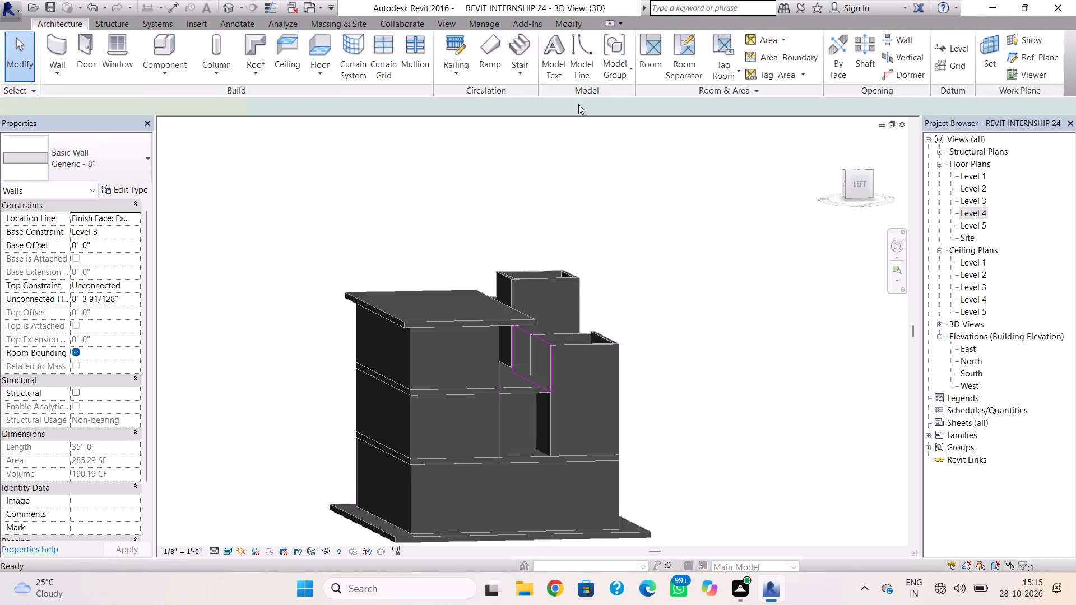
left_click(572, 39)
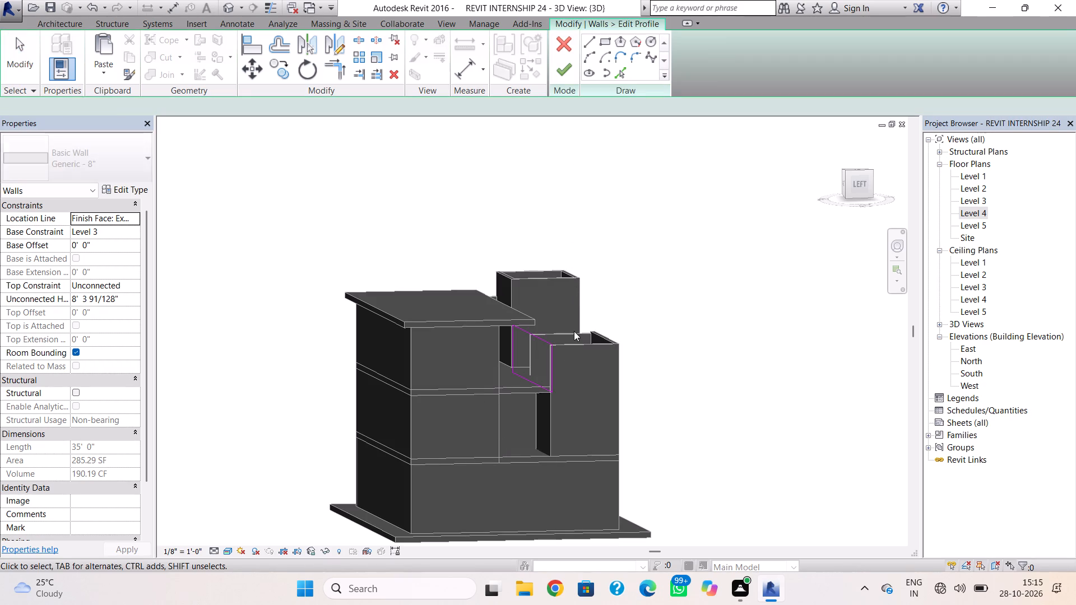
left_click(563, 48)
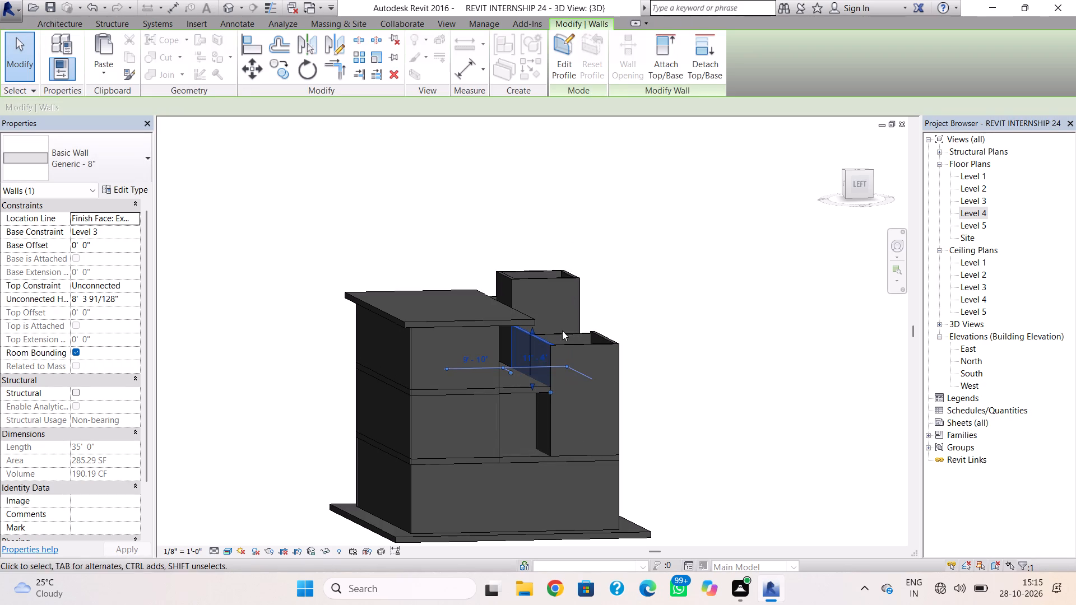
Edit the profile of the southwest room's 11'-4"-long west wall and draw a shallow full-width rectangle down from its top edge.
left_click(566, 346)
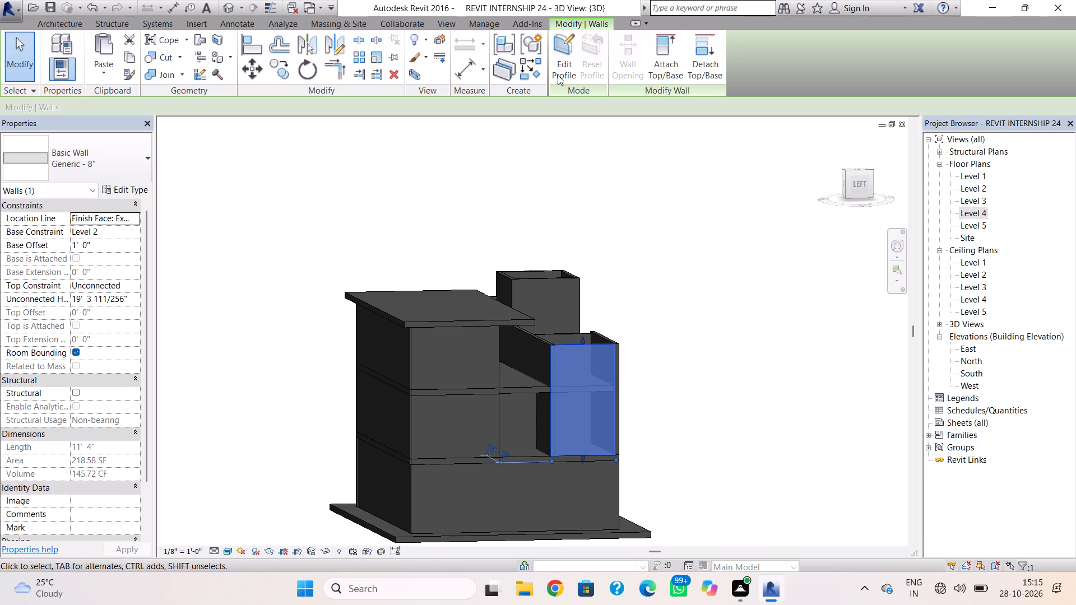
left_click(559, 45)
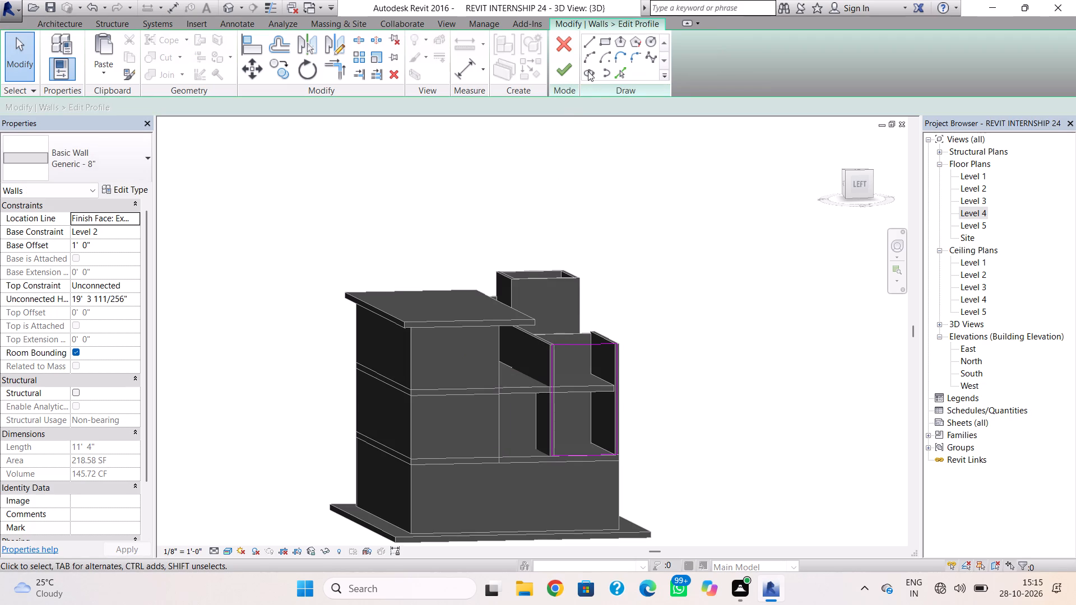
left_click(604, 40)
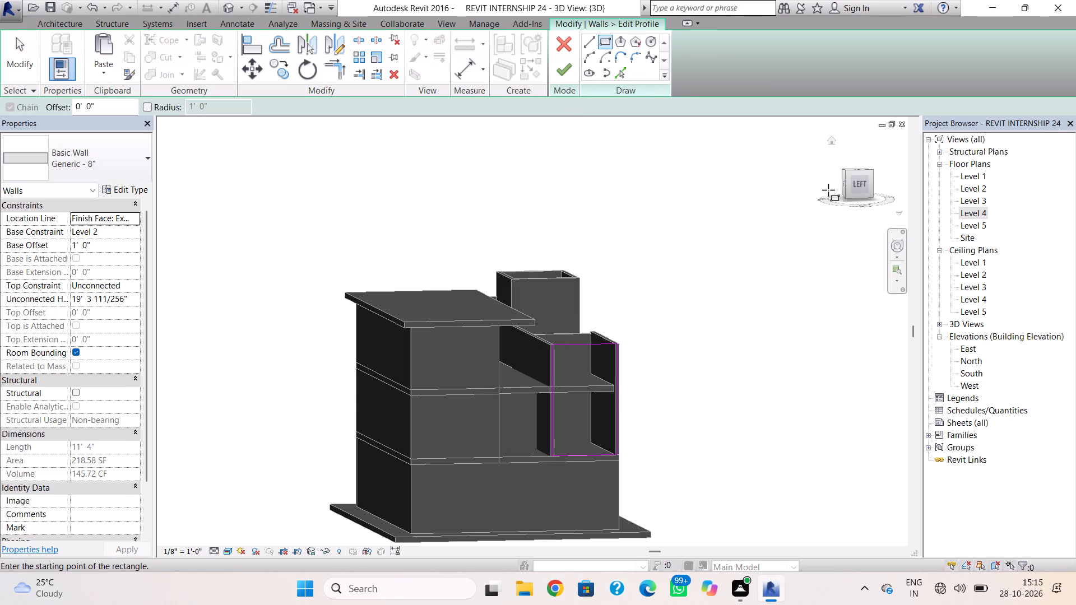
left_click(856, 189)
scroll(560, 281, "up", 2)
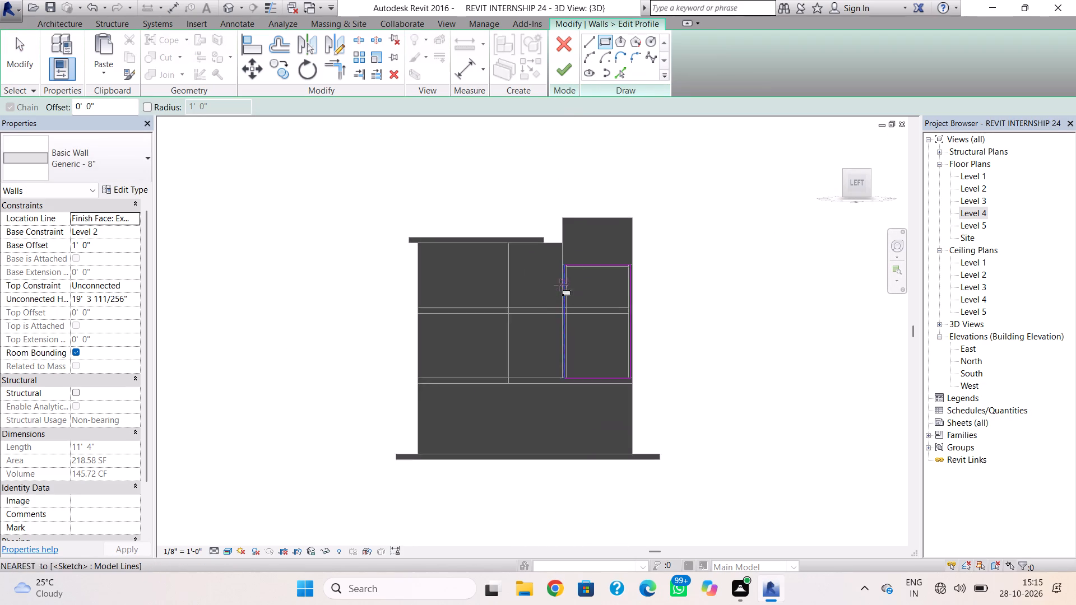
scroll(560, 285, "up", 4)
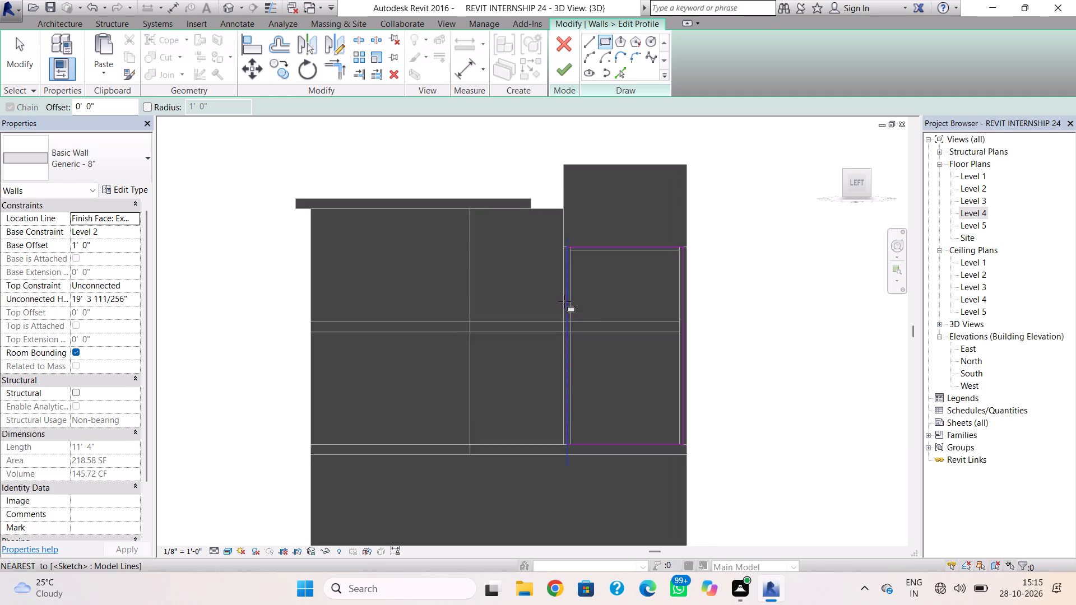
scroll(564, 301, "up", 1)
left_click(568, 234)
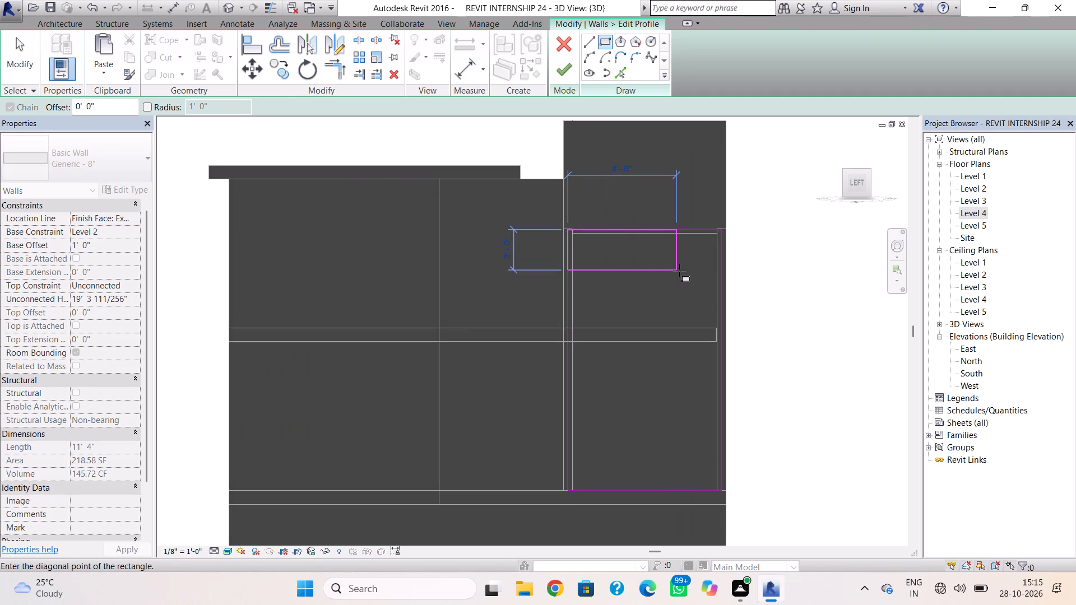
left_click(717, 268)
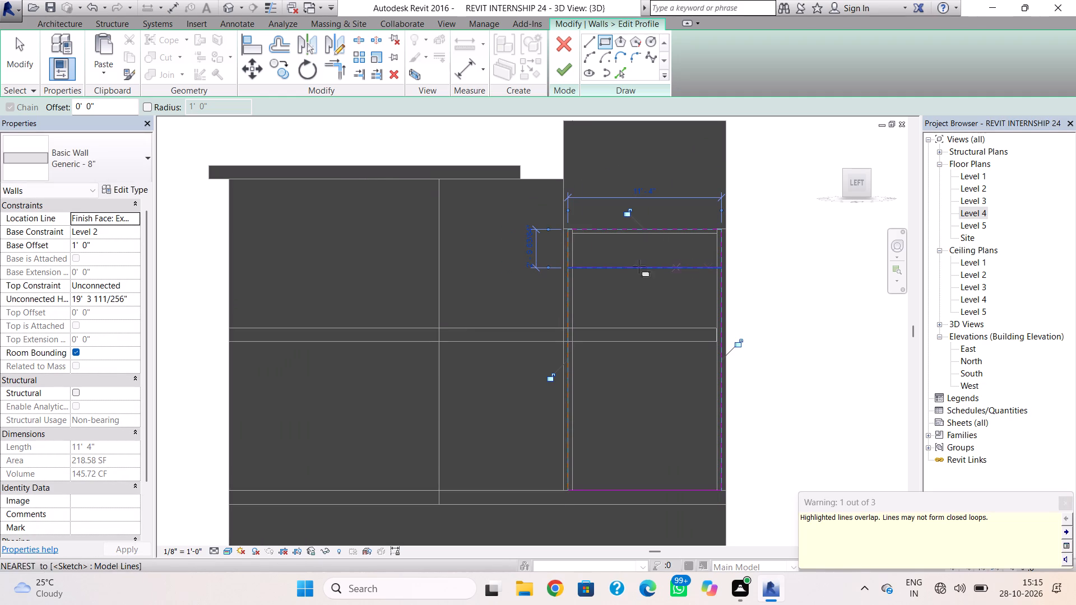
key("Escape")
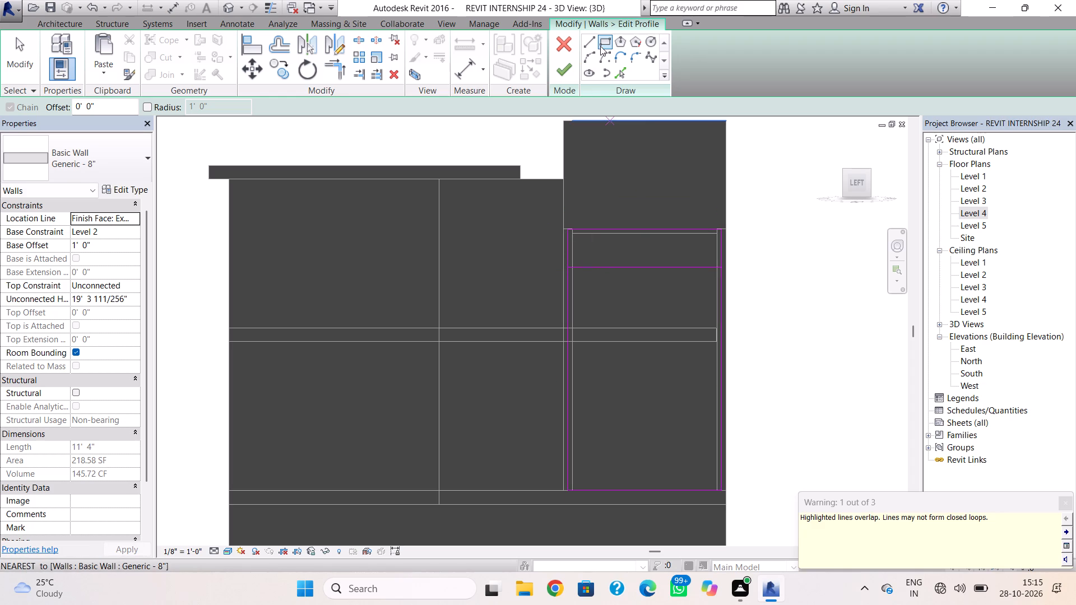
key("Escape")
Delete the rectangle's north side and shorten the profile's north edge to meet the rectangle's lower line.
left_click(570, 249)
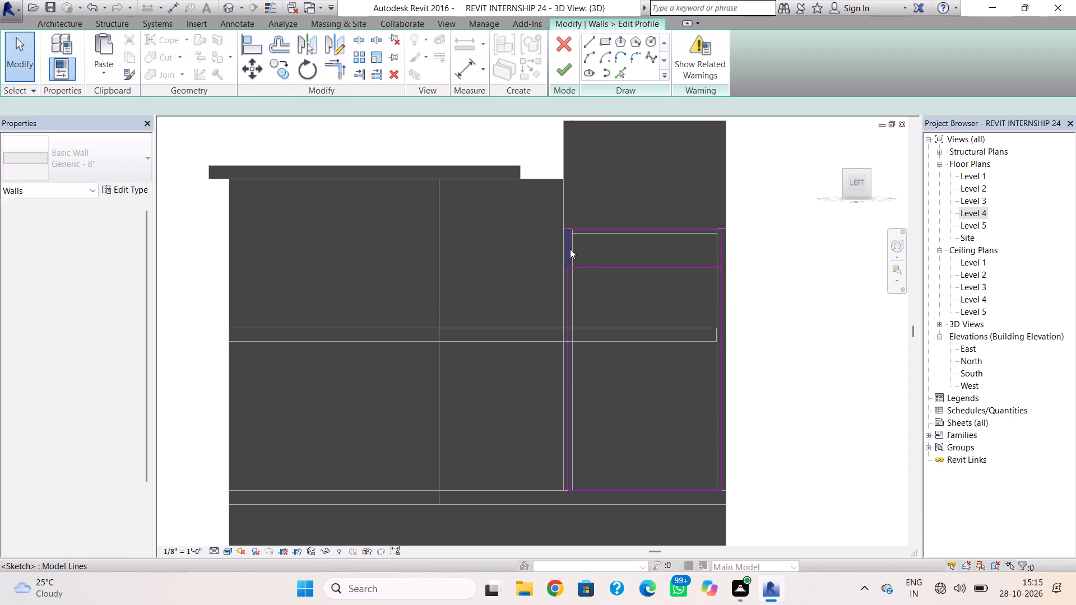
key("Delete")
left_click(568, 249)
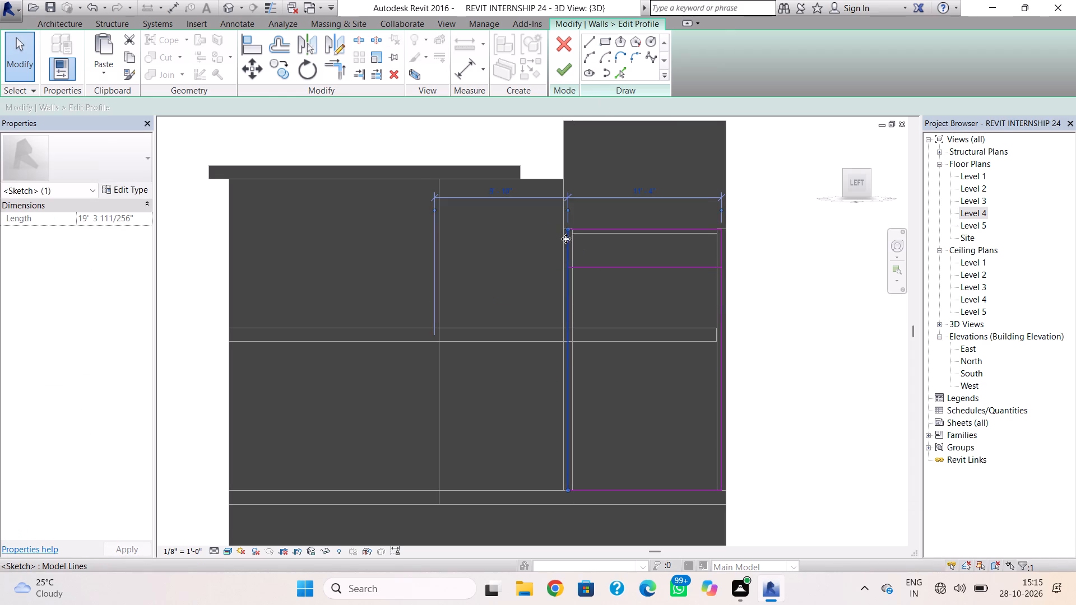
scroll(565, 239, "up", 4)
left_click_drag(571, 224, 576, 281)
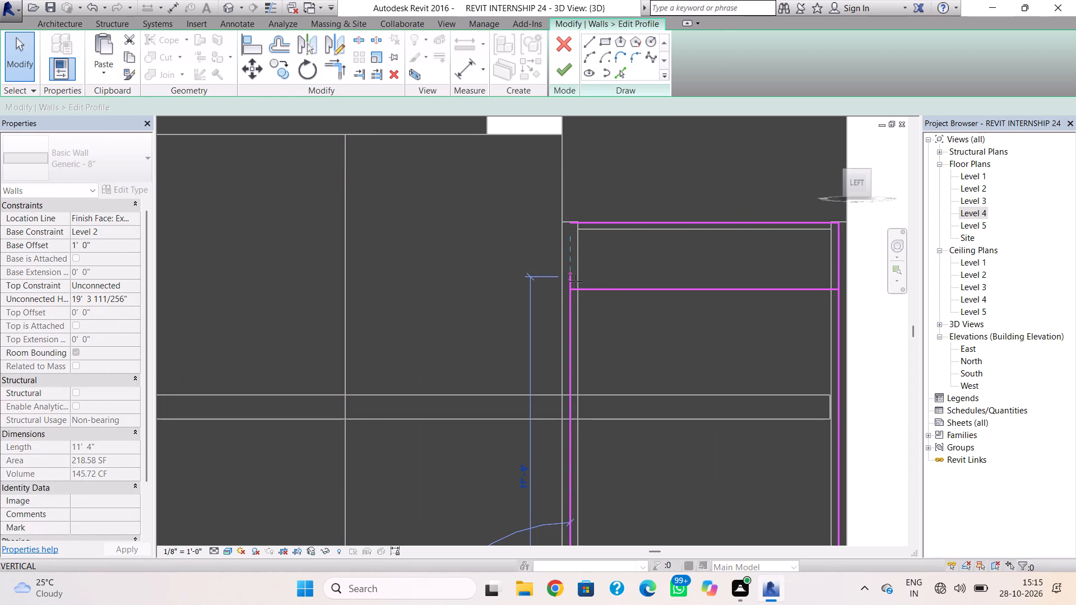
left_click_drag(576, 281, 577, 288)
left_click(621, 266)
Remove the remaining lines above the rectangle's lower line, shorten the south edge to meet it, and finish the west wall's lowered profile.
left_click(637, 220)
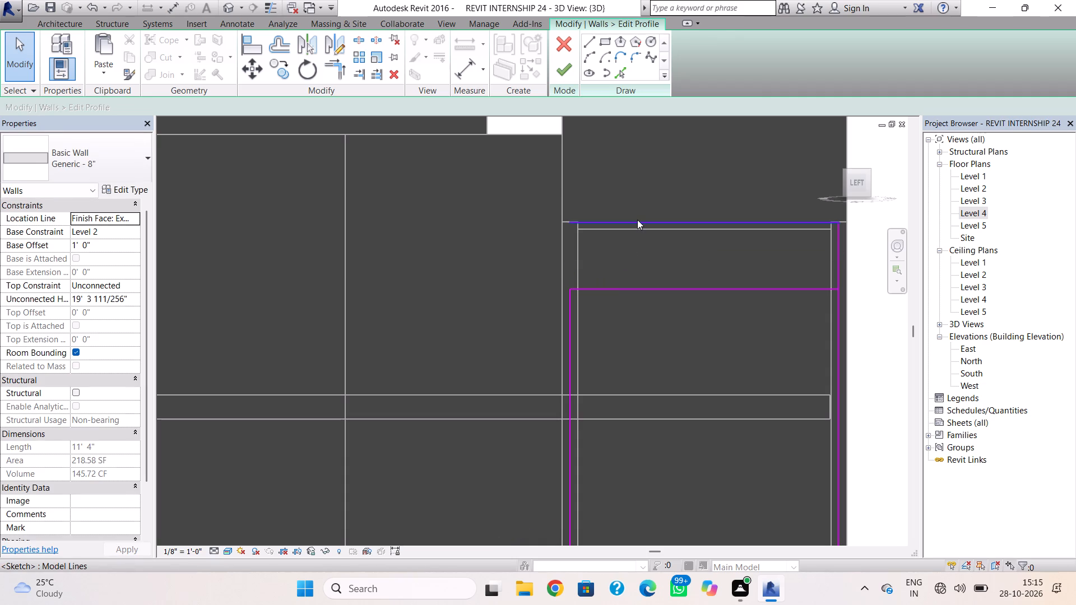
key("Delete")
left_click(797, 221)
key("Delete")
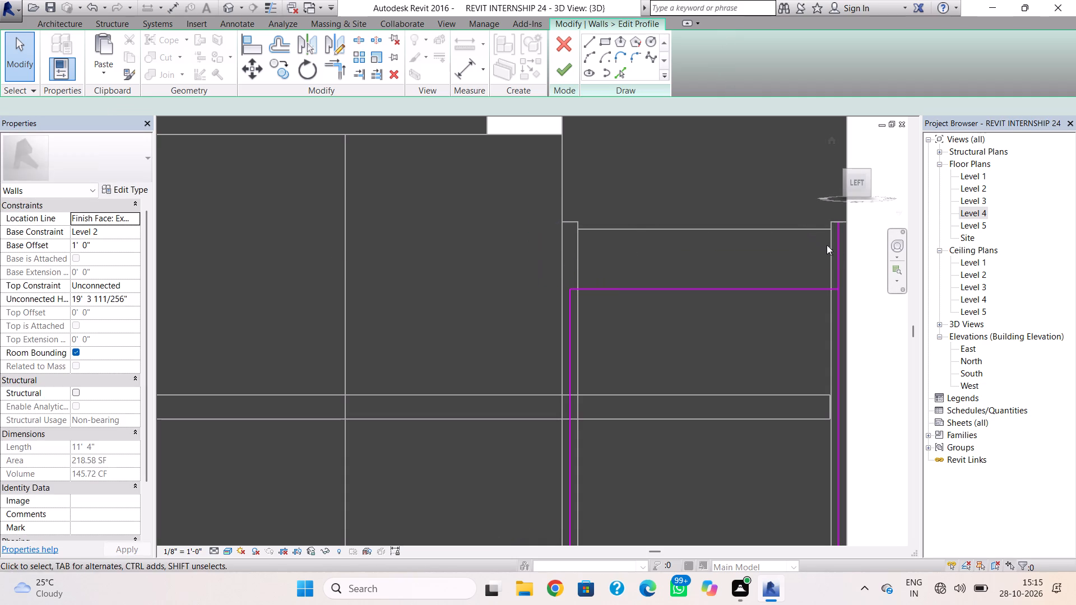
left_click(834, 252)
key("Delete")
left_click(837, 230)
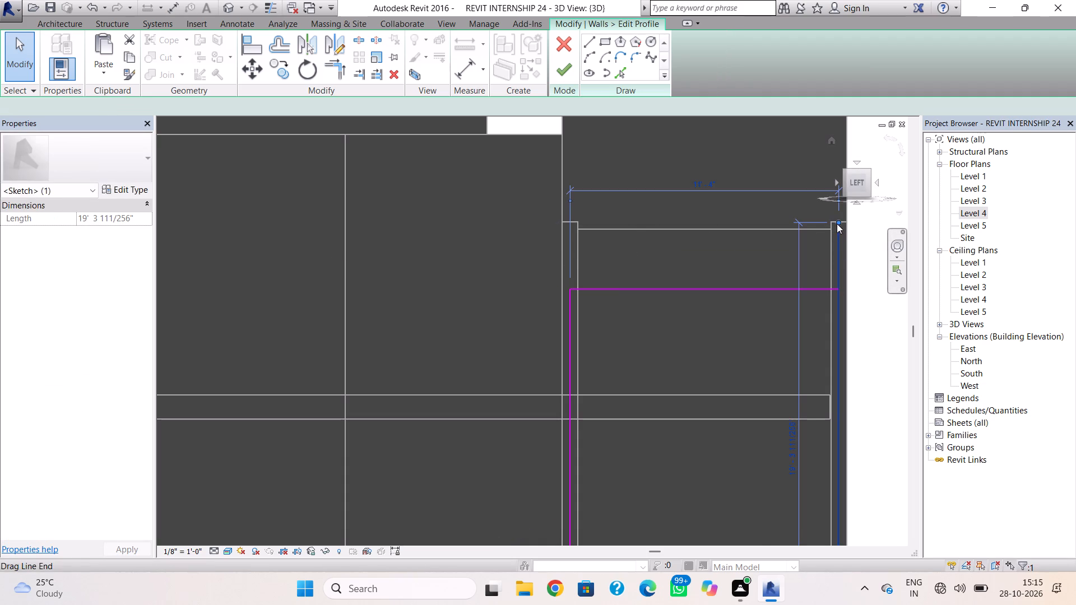
left_click_drag(836, 222, 837, 286)
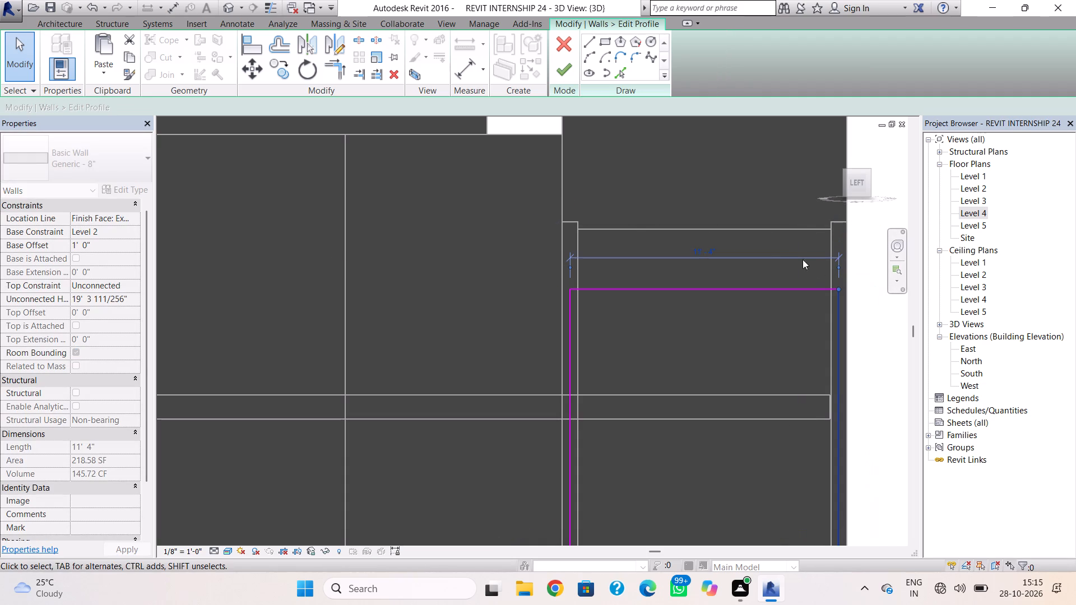
left_click(764, 213)
left_click(564, 70)
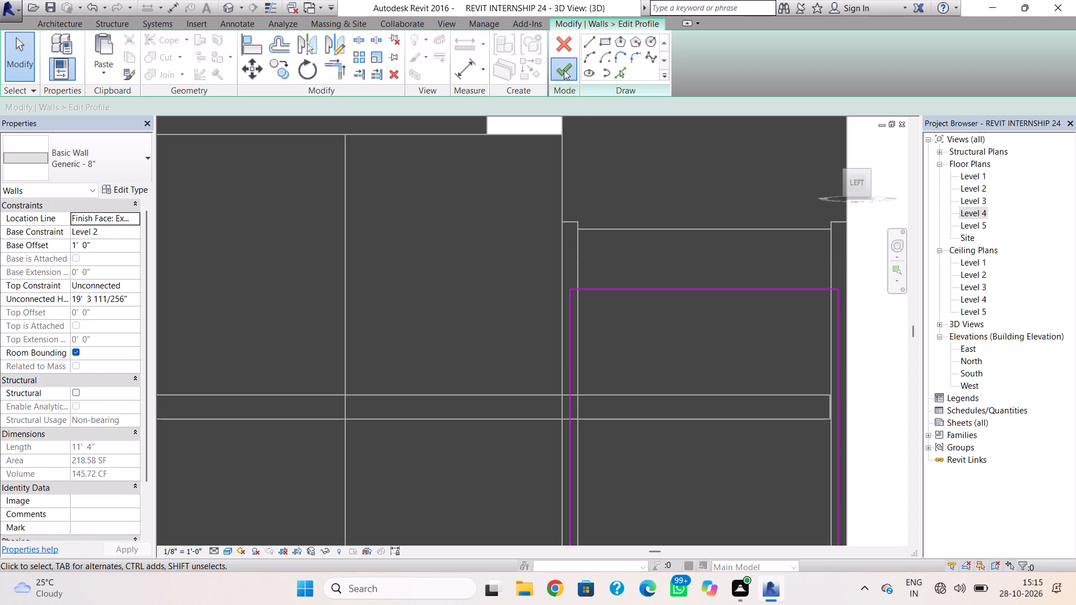
key("Escape")
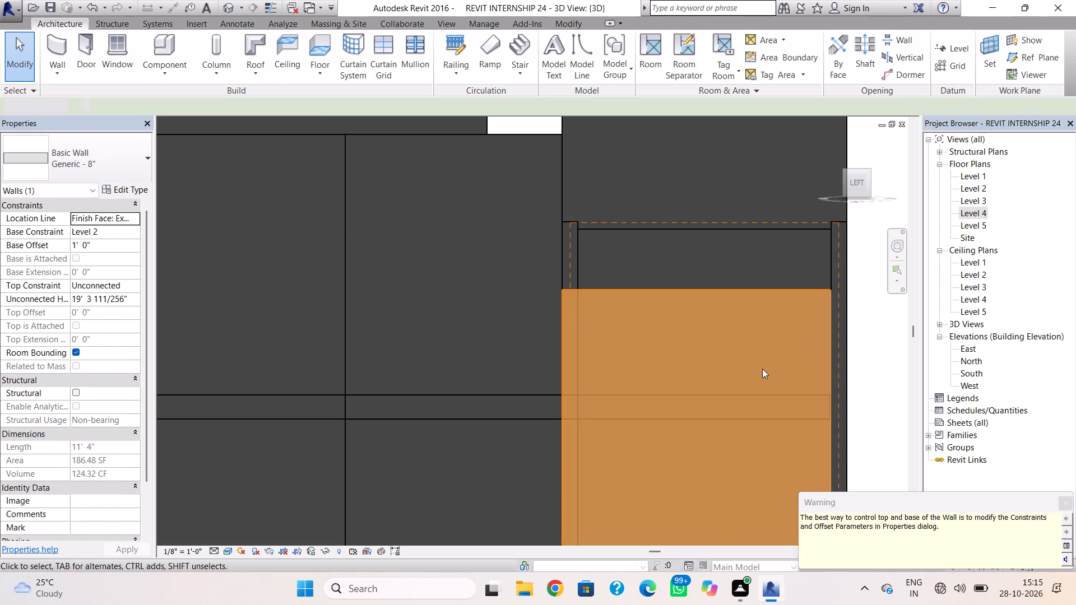
Edit the profile of the southwest room's 21'-3"-long south wall and draw a rectangle 2'-10" deep down from its top west corner.
right_click_drag(685, 313, 613, 322, "shift")
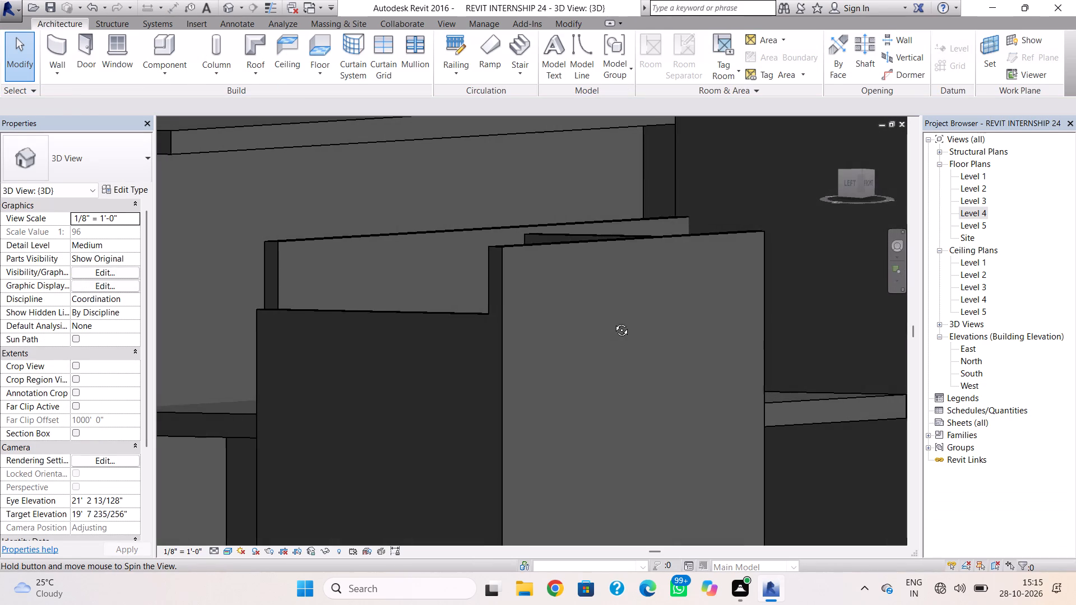
right_click_drag(613, 322, 597, 326, "shift")
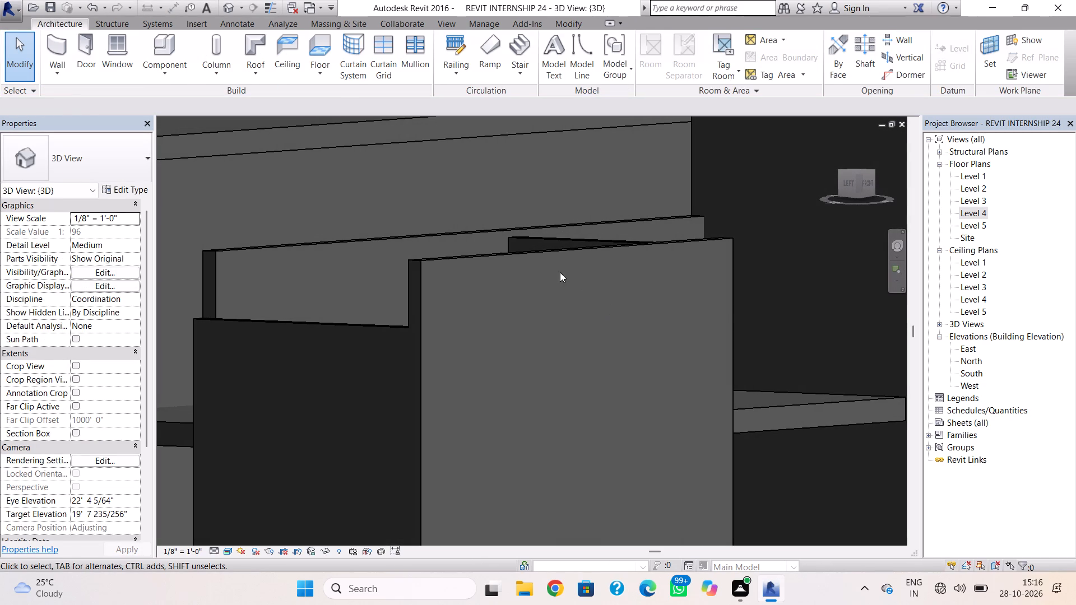
left_click(551, 258)
left_click(549, 252)
left_click(549, 252)
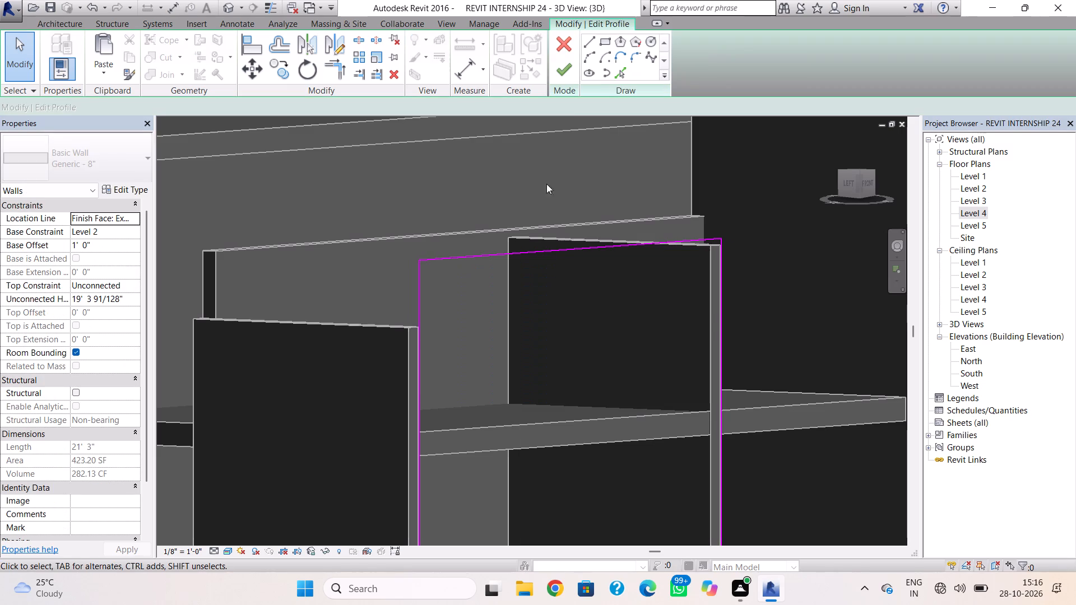
left_click(601, 43)
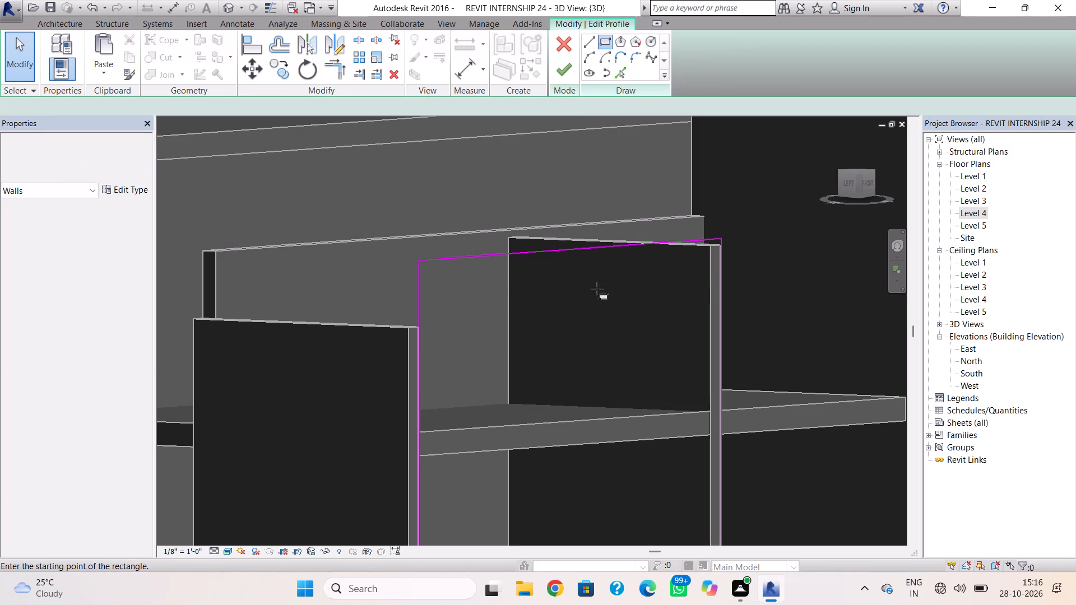
left_click(865, 184)
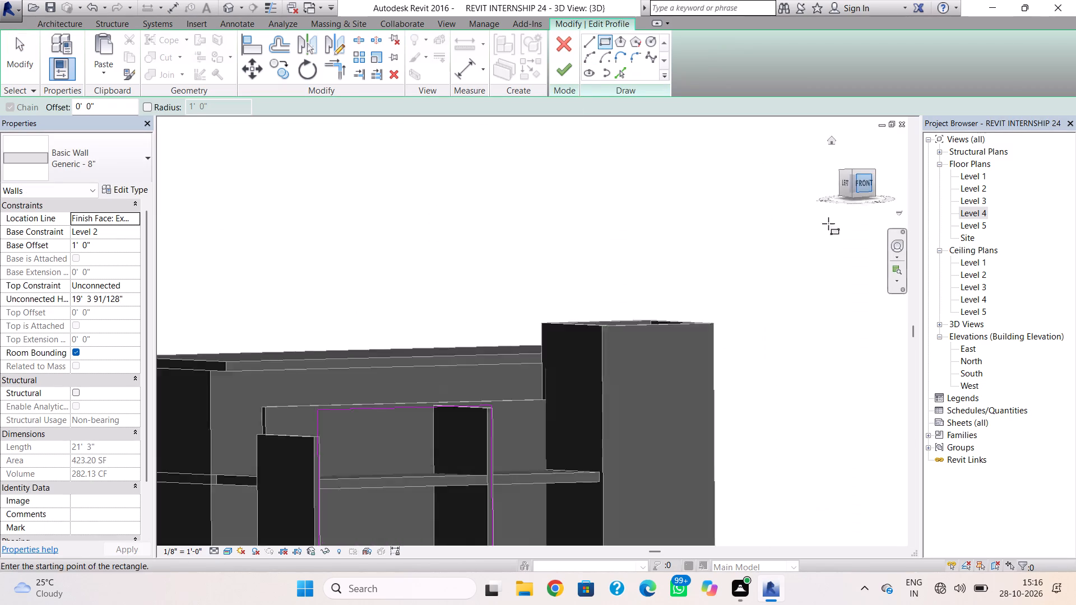
scroll(456, 403, "up", 3)
scroll(405, 361, "up", 2)
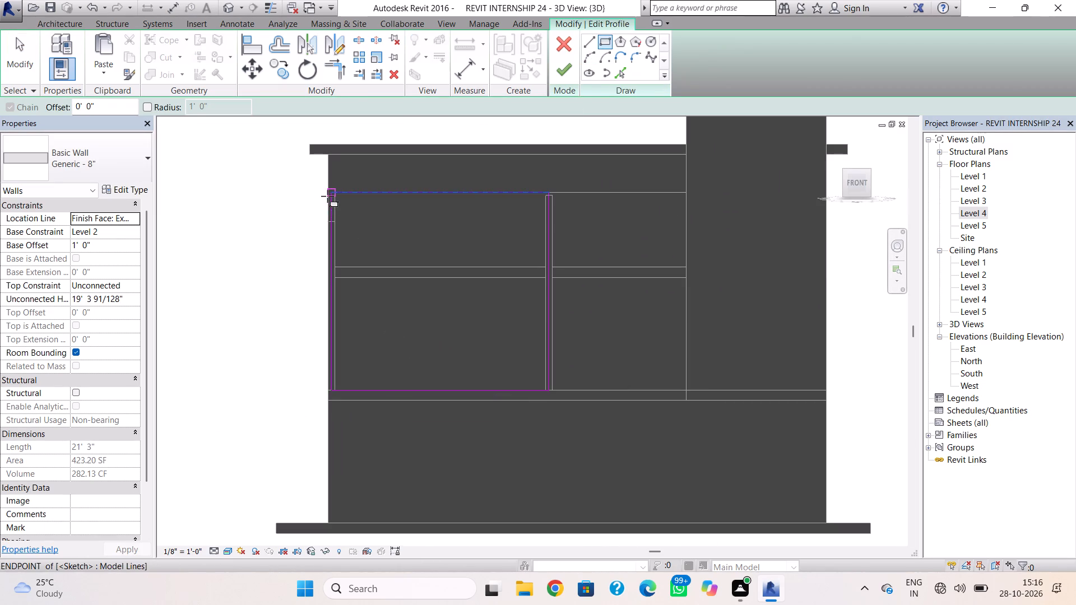
left_click(327, 195)
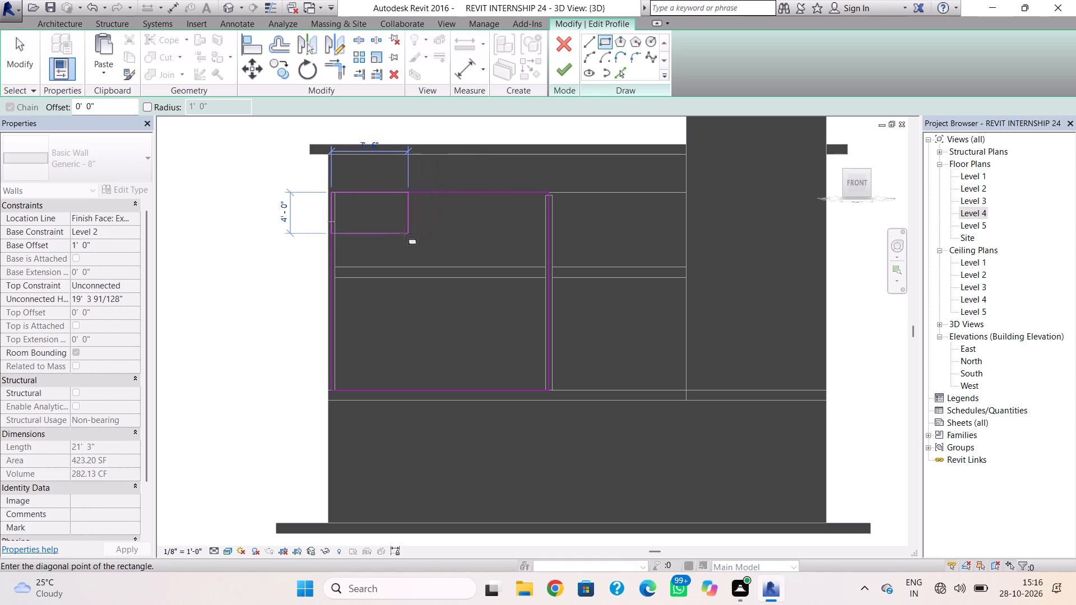
scroll(401, 221, "up", 5)
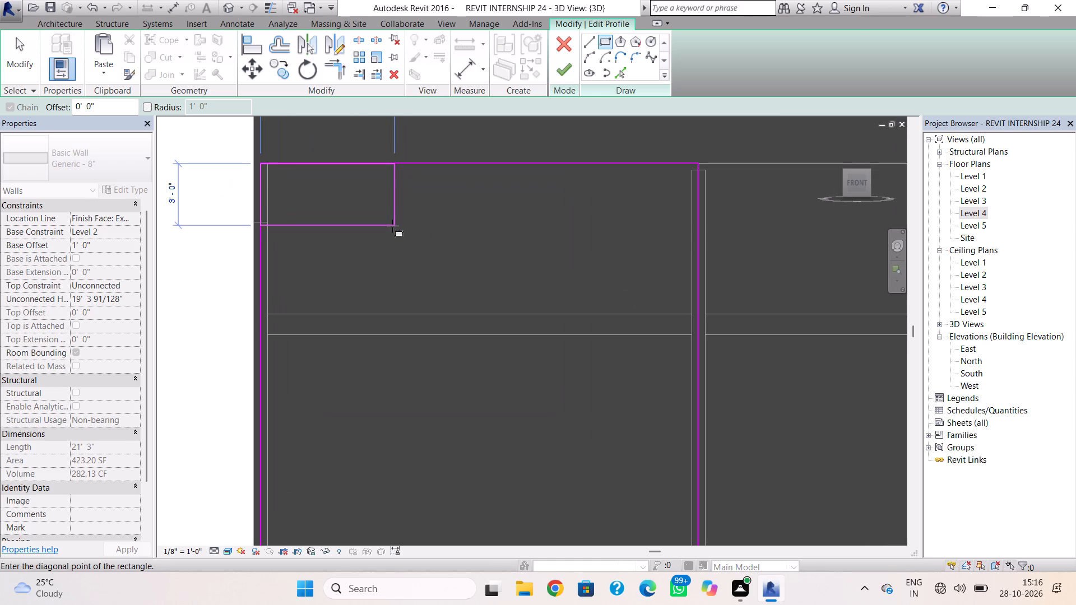
scroll(392, 222, "up", 3)
middle_click_drag(396, 222, 439, 233)
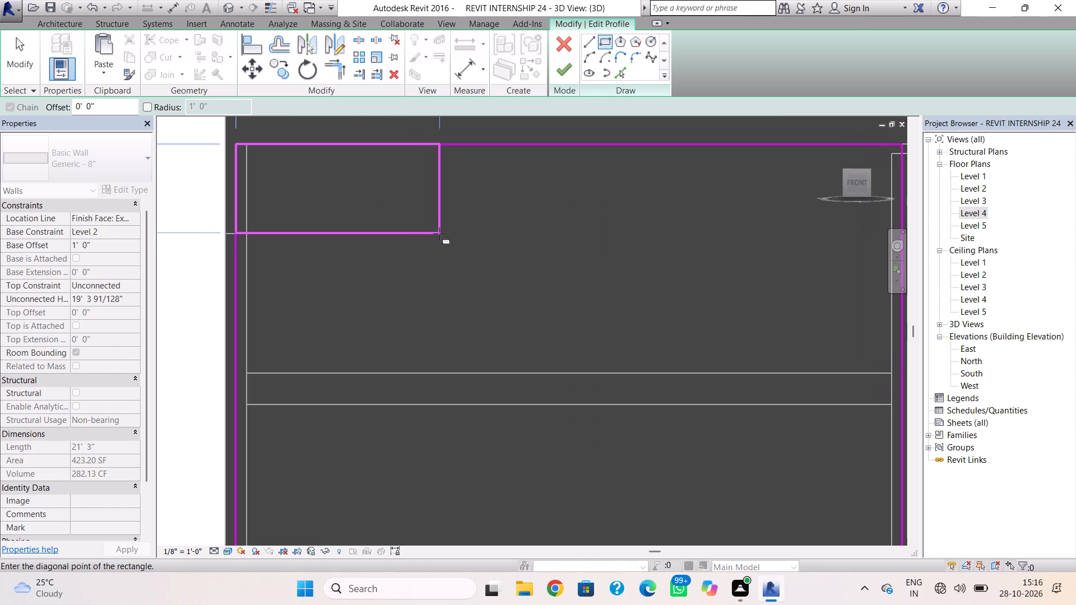
left_click(476, 233)
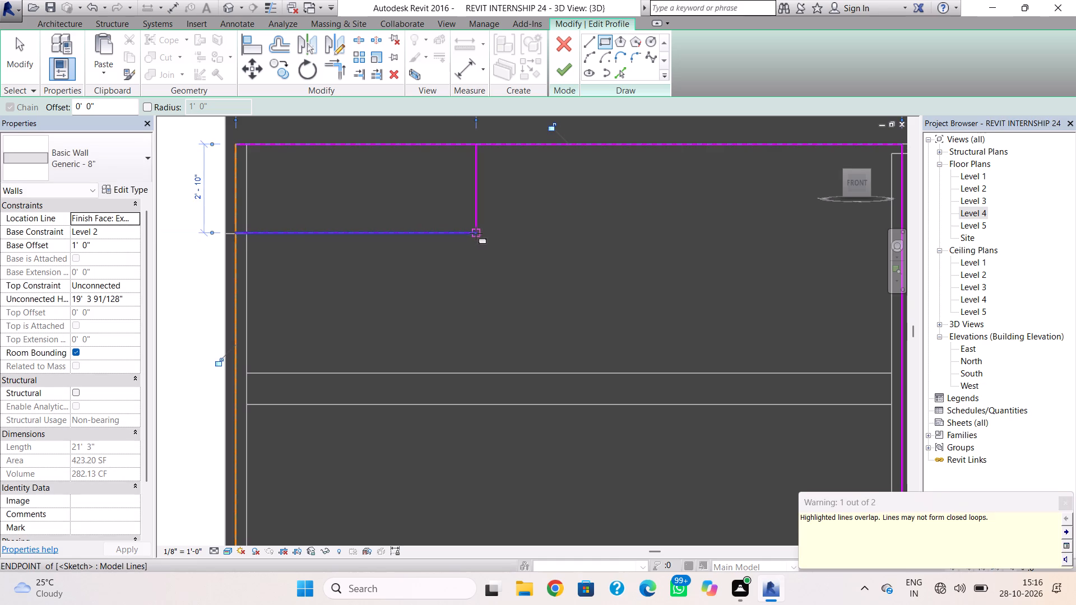
key("Escape")
key("Escape")
Delete the rectangle's west side and shorten the profile's west edge to meet the rectangle's lower line.
left_click(234, 204)
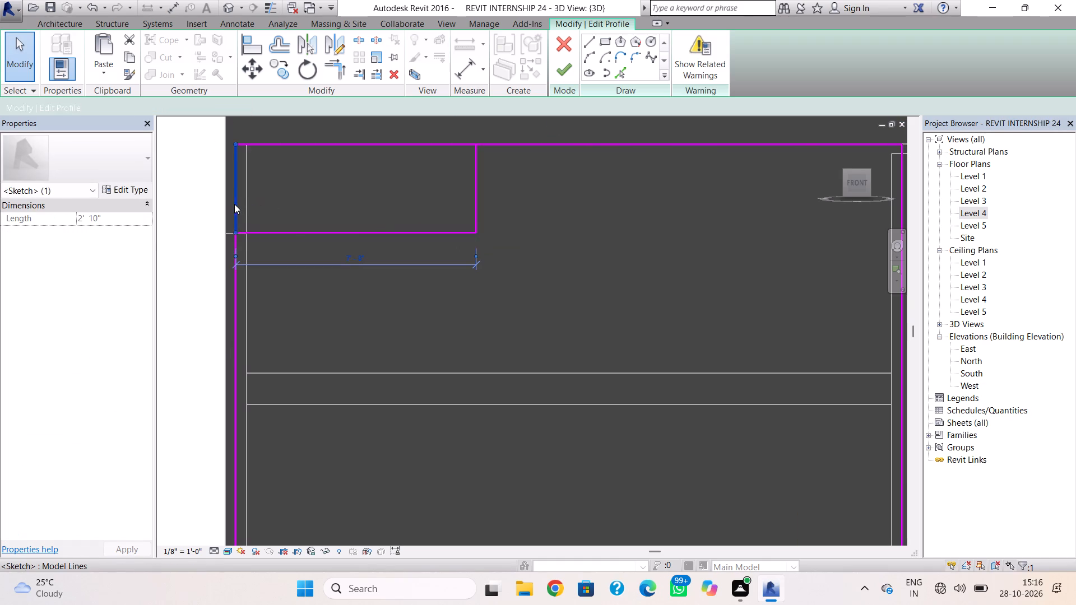
key("Delete")
left_click(237, 187)
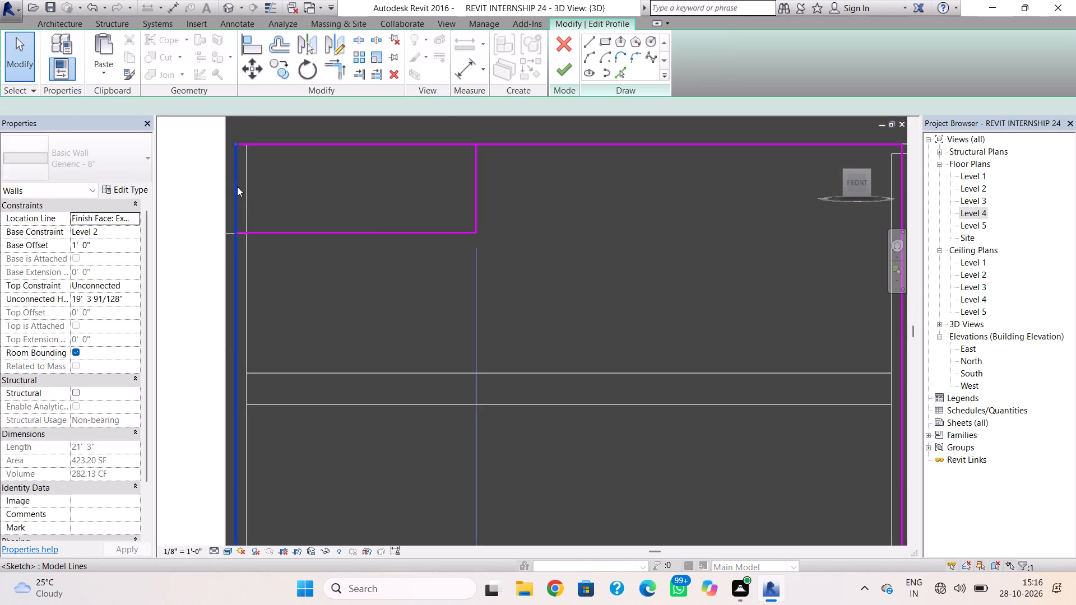
left_click_drag(235, 142, 235, 234)
left_click(279, 156)
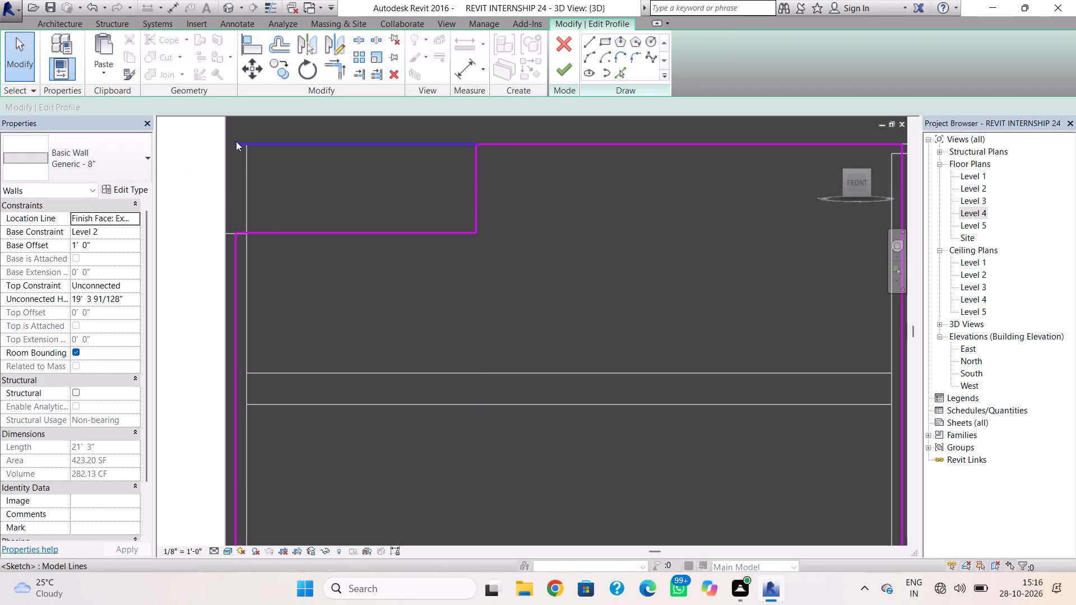
Delete the rectangle's top side, shorten the profile's top edge to the rectangle's east side, and finish the south wall's notched profile.
left_click(236, 141)
left_click_drag(235, 145, 456, 151)
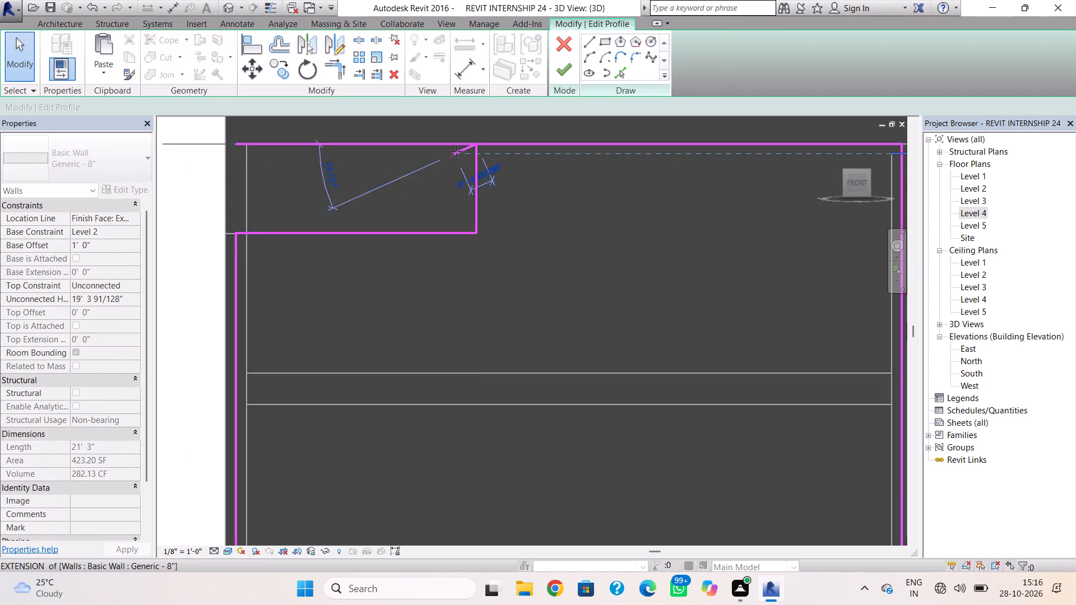
left_click_drag(456, 151, 466, 145)
key("Delete")
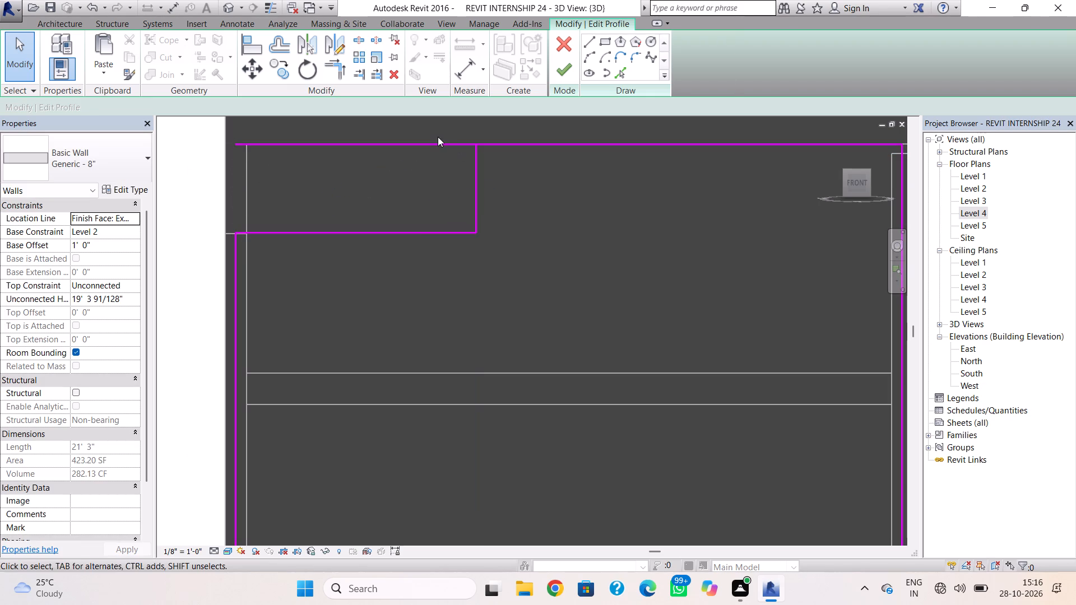
left_click(438, 137)
left_click(425, 142)
left_click_drag(235, 146, 340, 141)
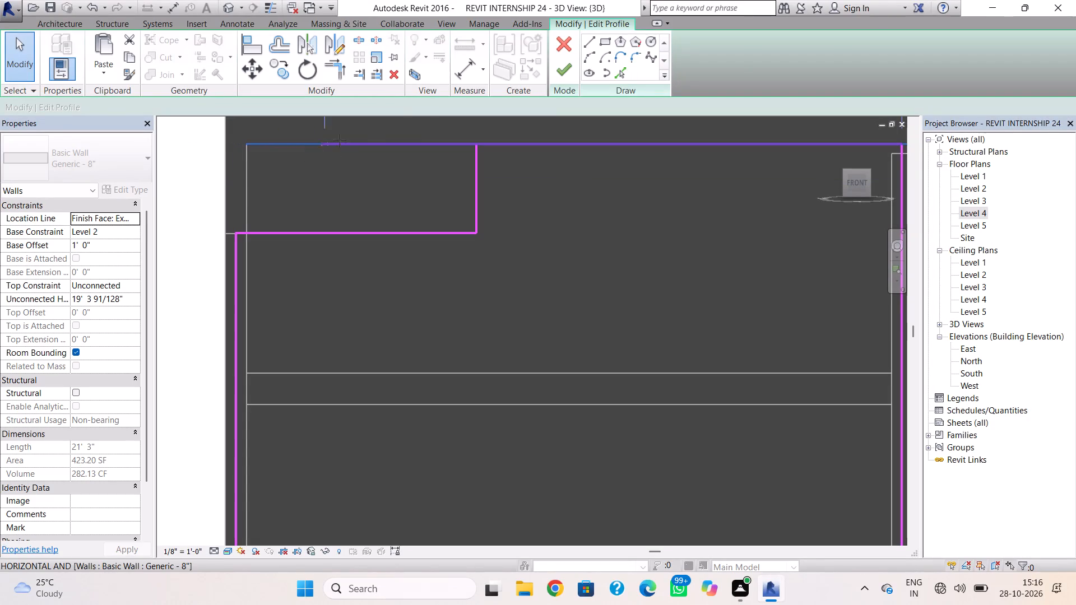
left_click_drag(340, 141, 474, 146)
left_click(397, 177)
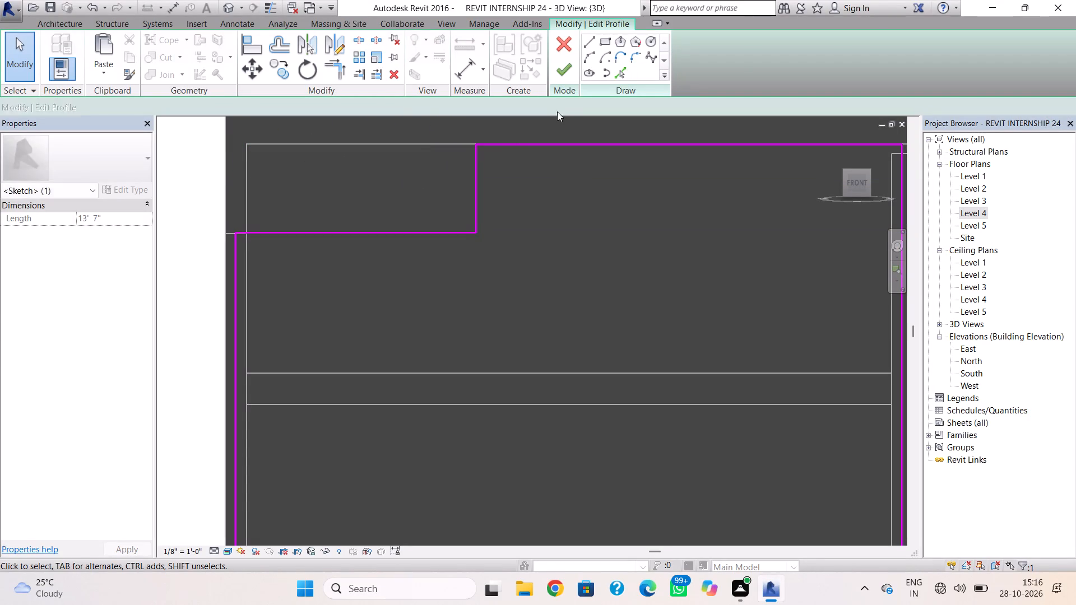
left_click(562, 80)
scroll(407, 239, "down", 3)
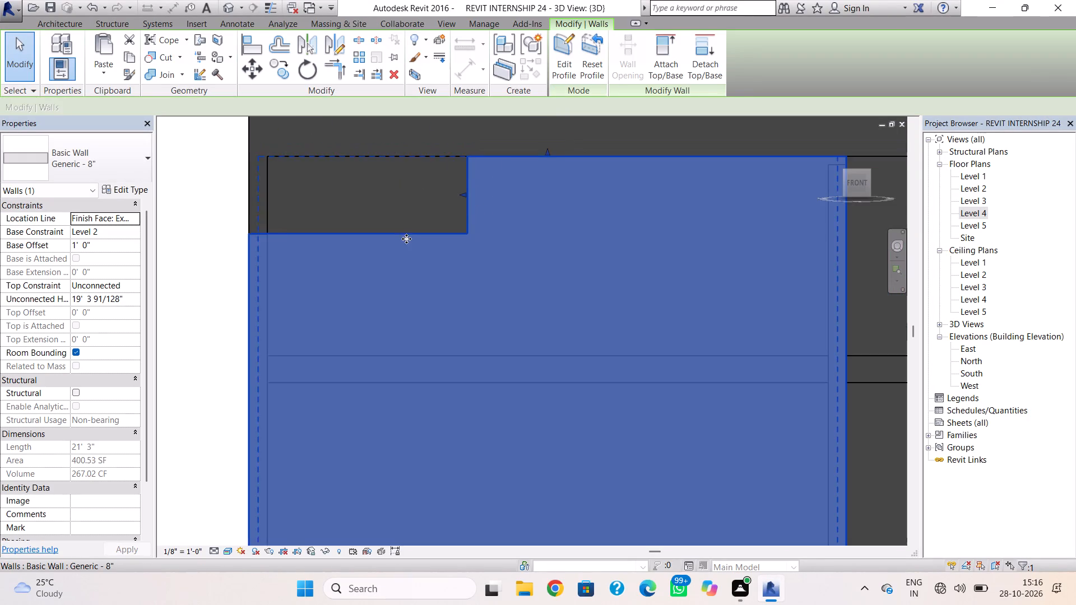
key("Escape")
Open the profile of the 35'-long Level 3 wall behind the southwest room for editing.
right_click_drag(416, 231, 498, 268, "shift")
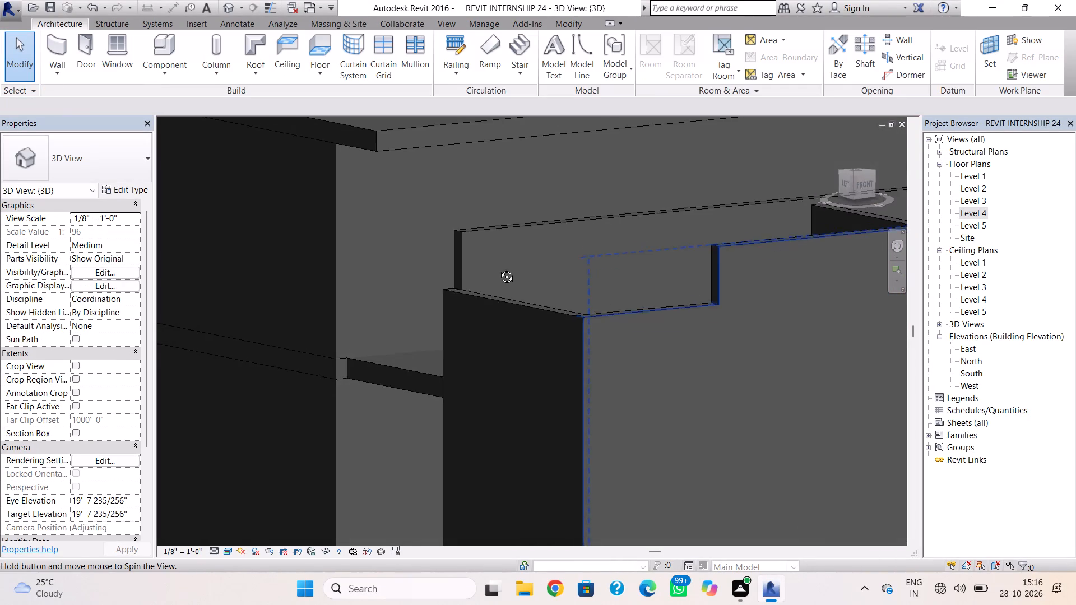
right_click_drag(498, 268, 636, 282, "shift")
middle_click_drag(605, 270, 586, 268)
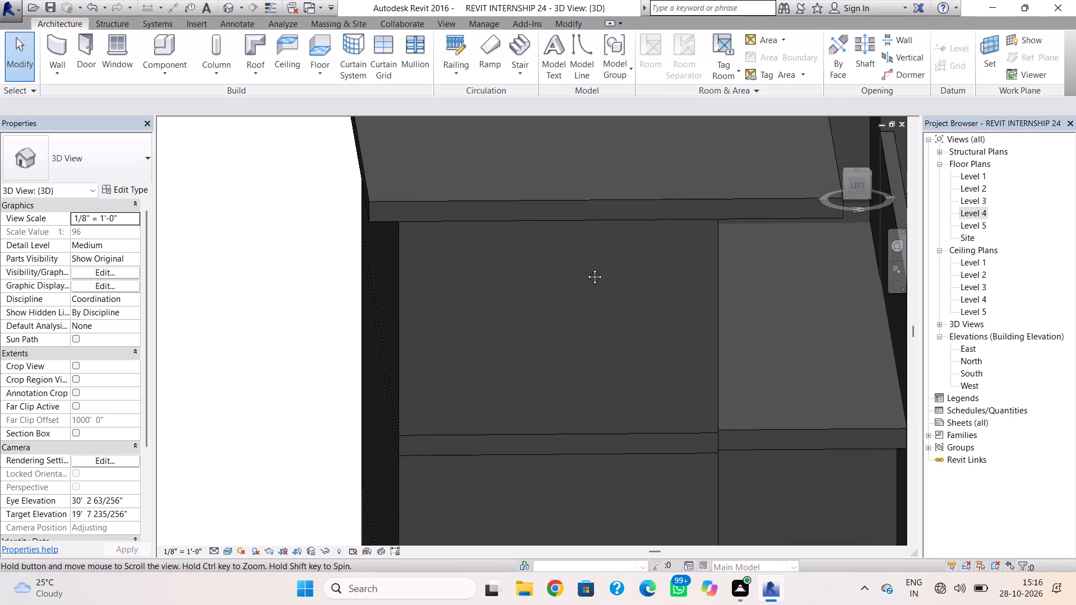
middle_click_drag(586, 268, 307, 266)
right_click_drag(367, 266, 430, 219, "shift")
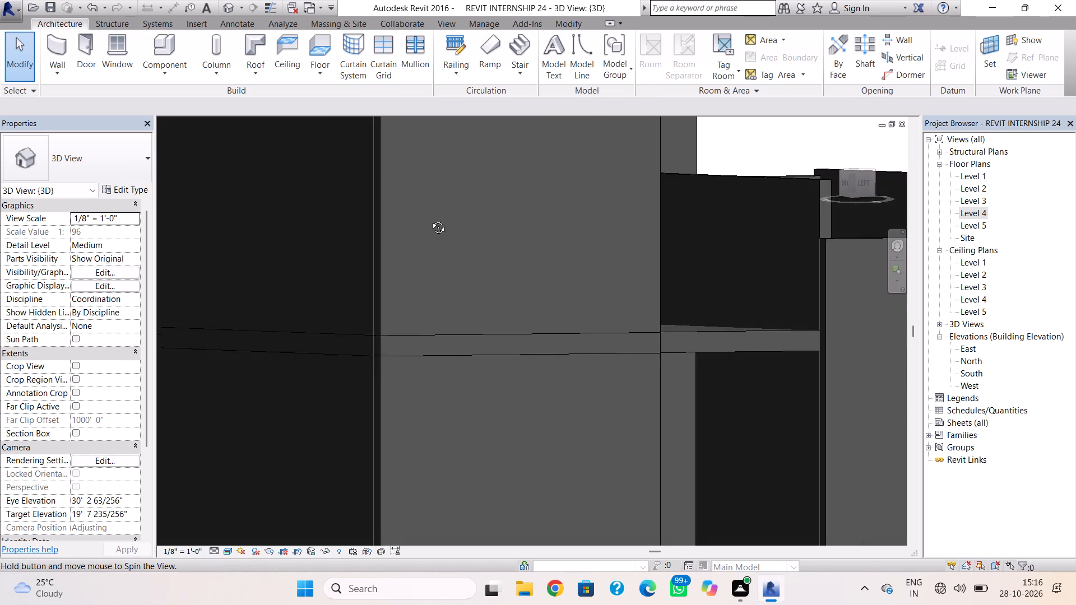
right_click_drag(430, 219, 428, 217, "shift")
double_click(754, 173)
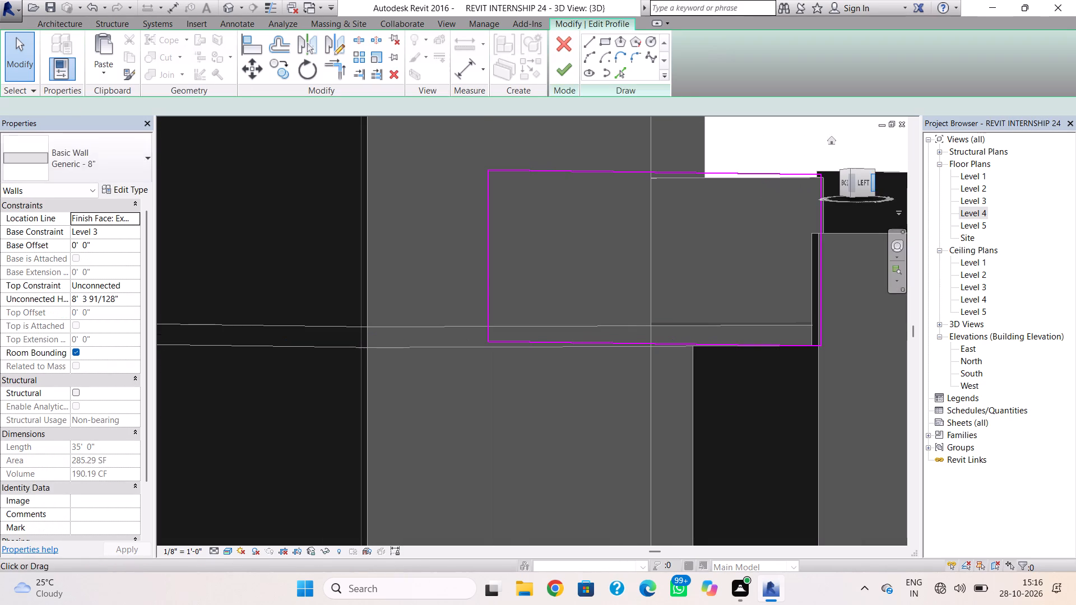
Draw a rectangle 2'-10" deep from the 35' wall profile's top west corner, matching the notch in the south wall.
left_click(862, 181)
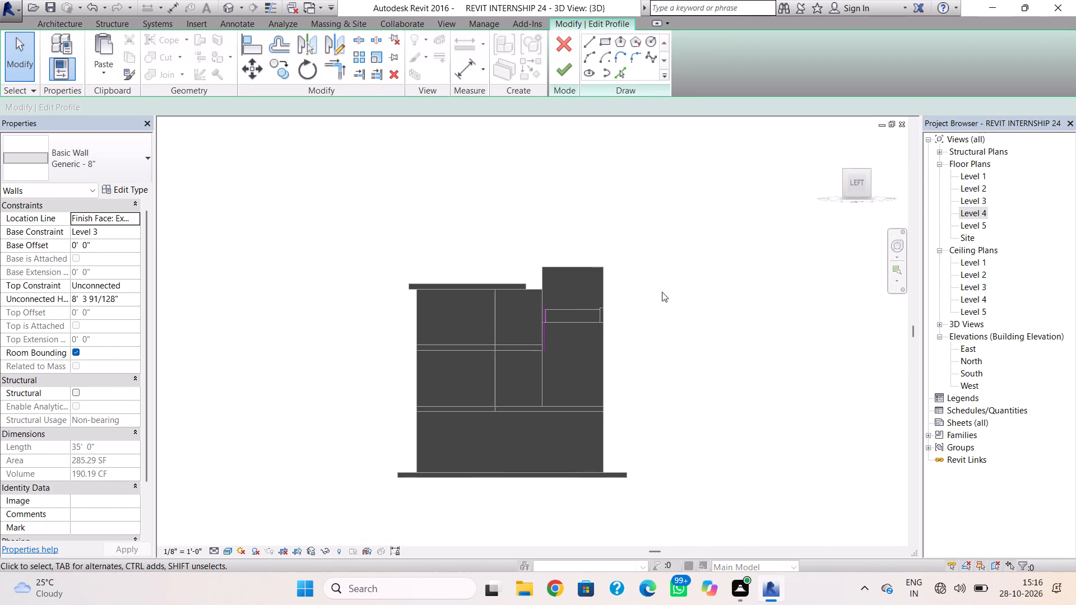
left_click(834, 184)
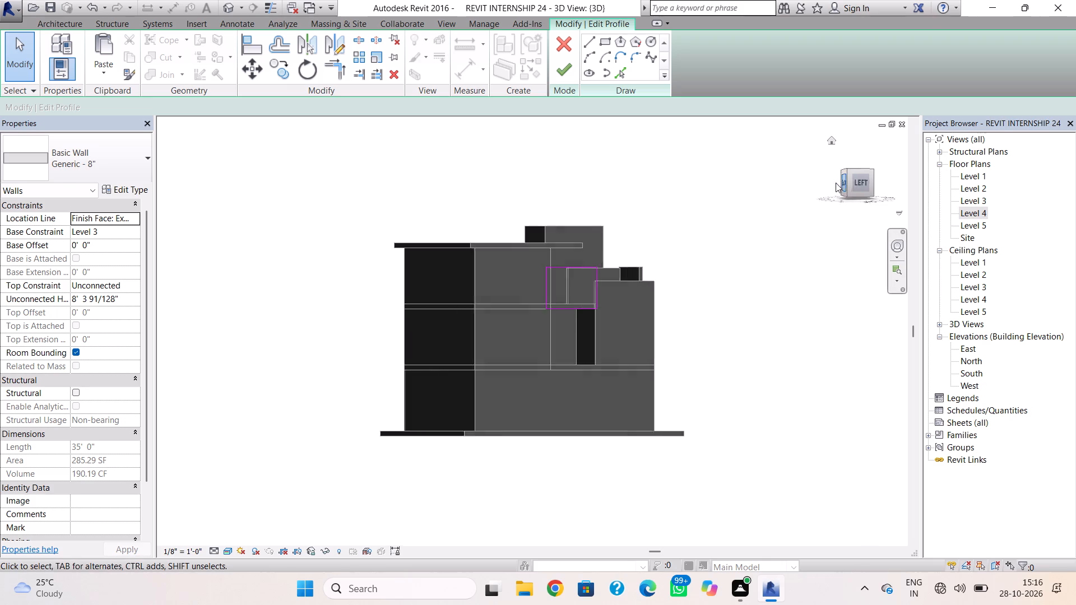
right_click_drag(653, 278, 515, 286, "shift")
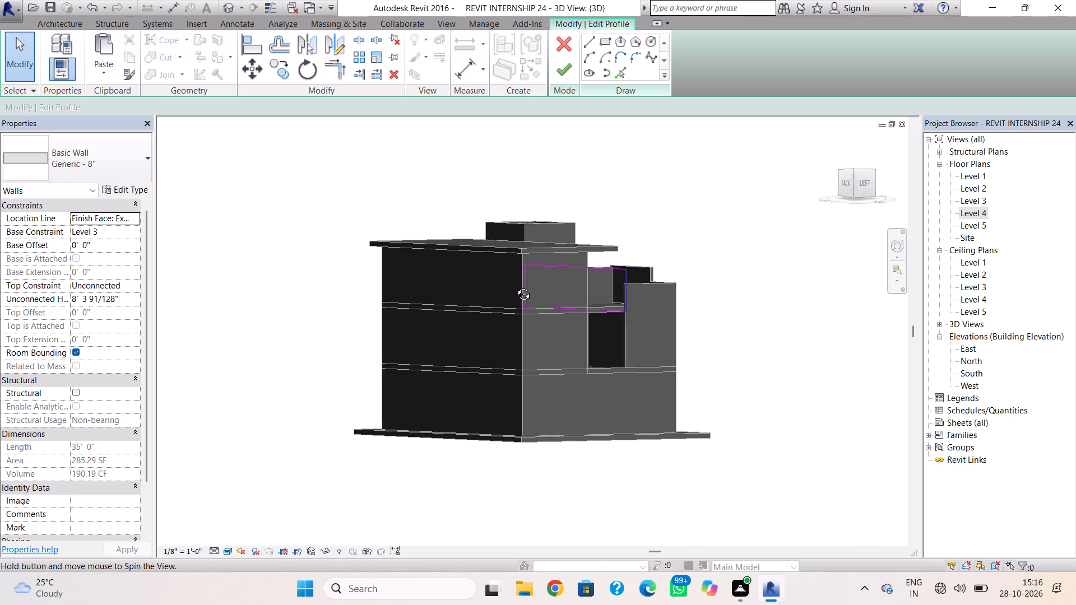
right_click_drag(515, 286, 636, 285, "shift")
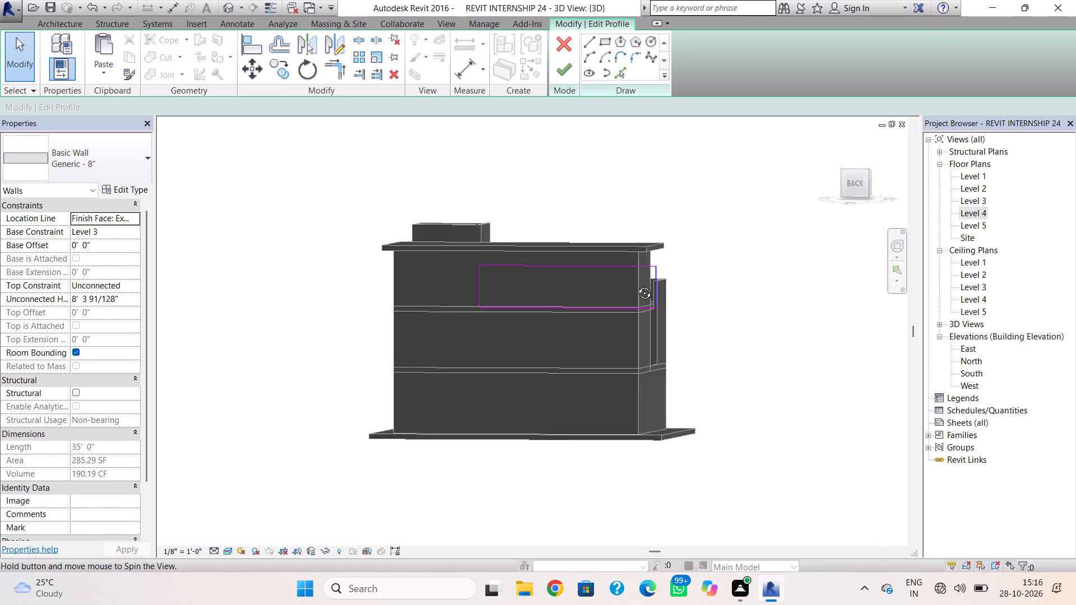
right_click_drag(636, 285, 659, 282, "shift")
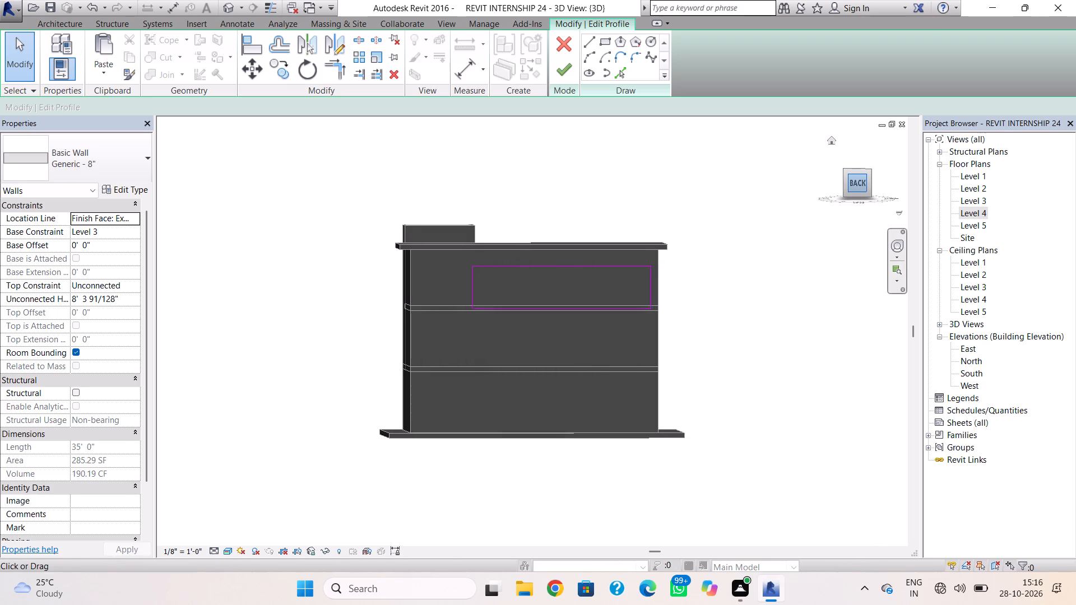
left_click(854, 188)
scroll(689, 260, "up", 6)
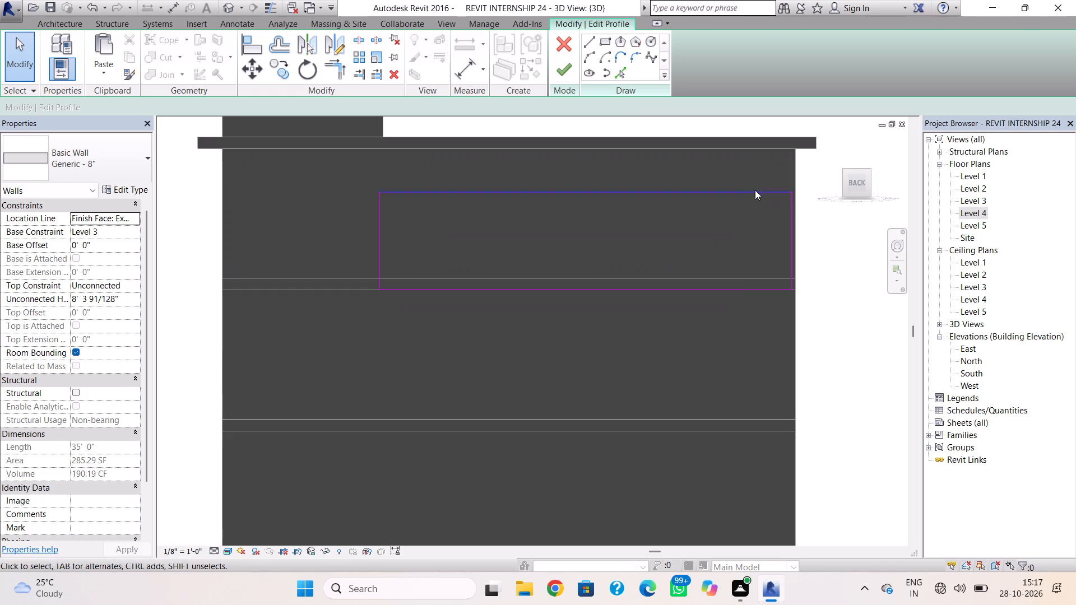
right_click_drag(757, 228, 412, 244, "shift")
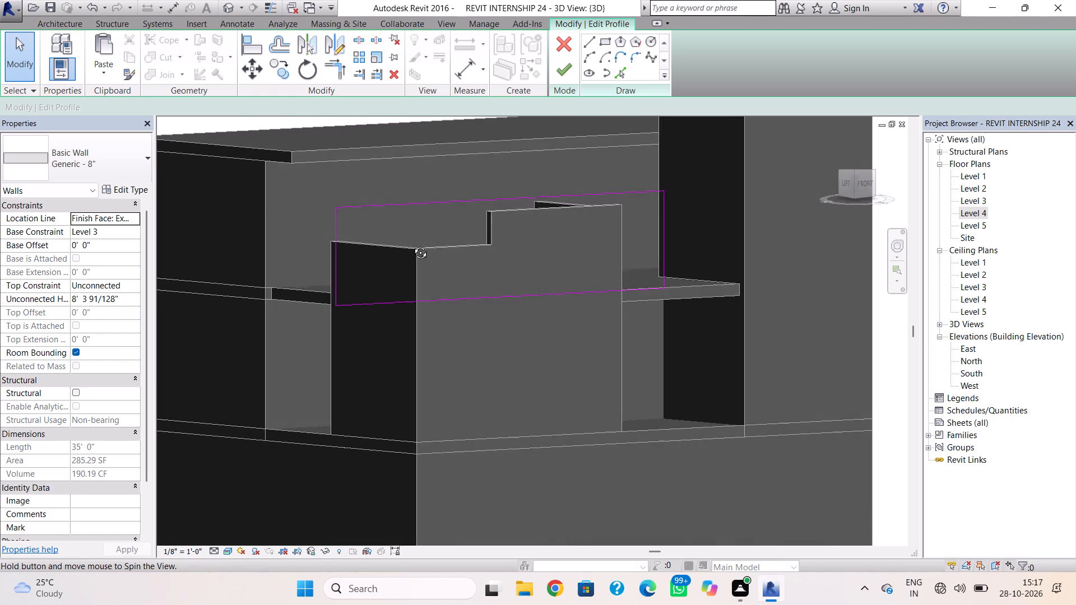
right_click_drag(412, 244, 360, 235, "shift")
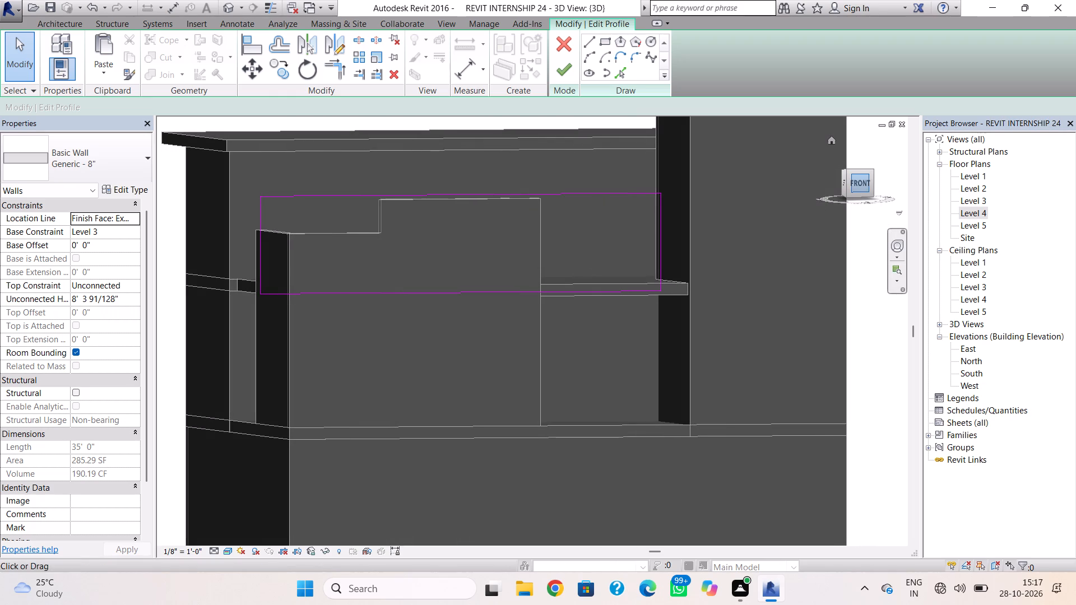
left_click(860, 188)
scroll(424, 266, "up", 8)
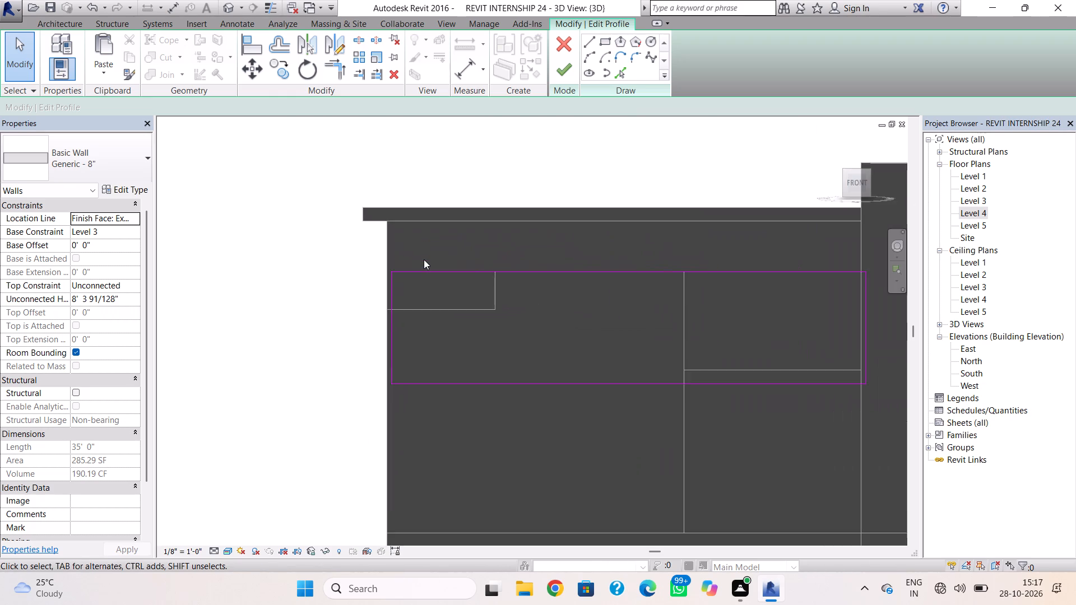
scroll(424, 259, "up", 3)
left_click(604, 40)
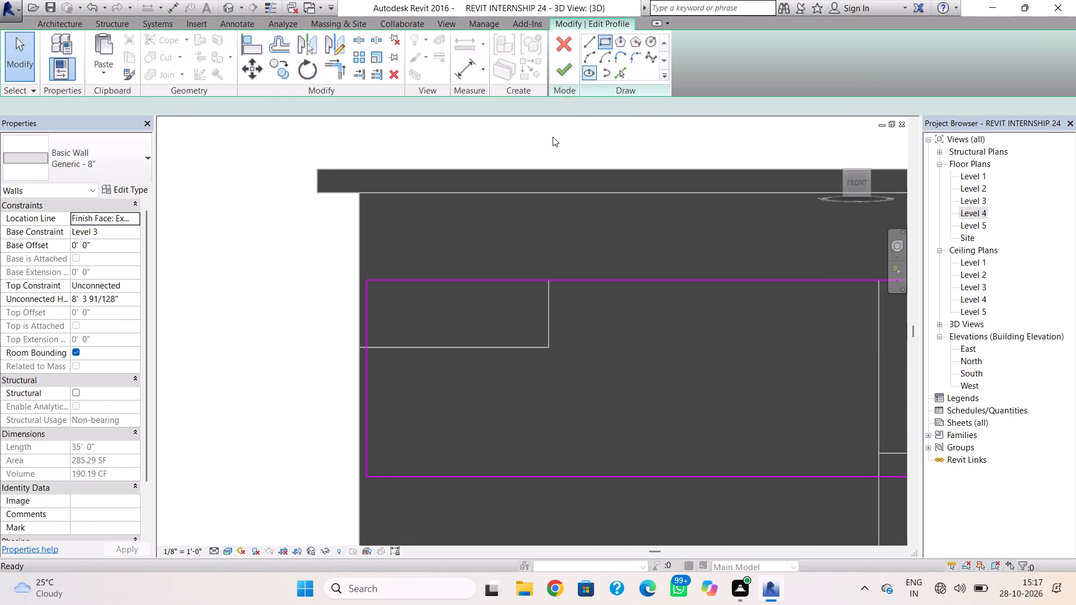
left_click(370, 285)
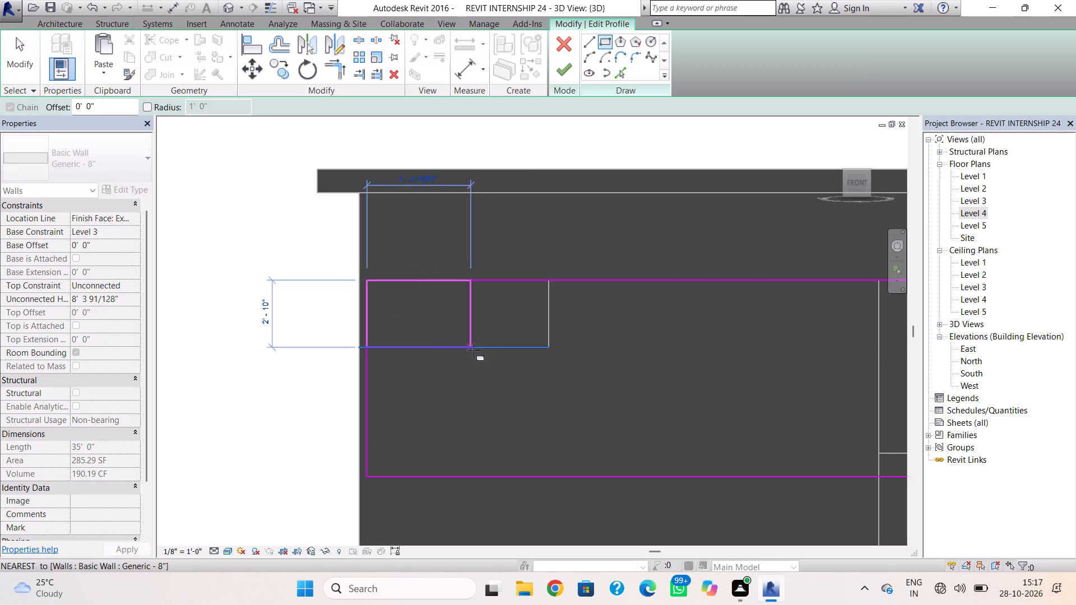
left_click(553, 351)
key("Escape")
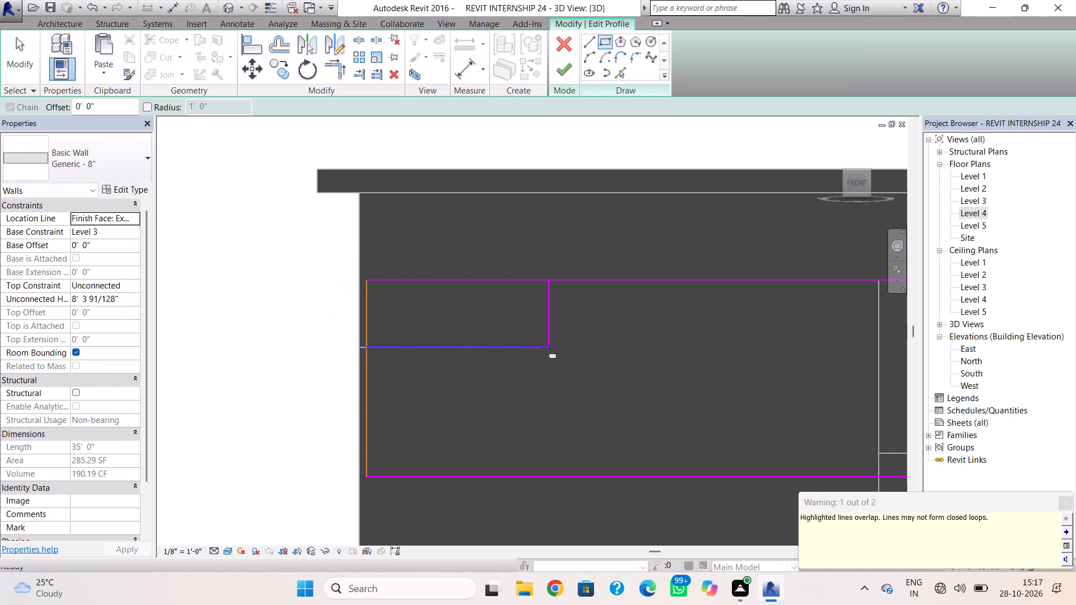
key("Escape")
Delete the rectangle's west side and shorten the 35' wall profile's west edge to the rectangle's lower line.
left_click(370, 320)
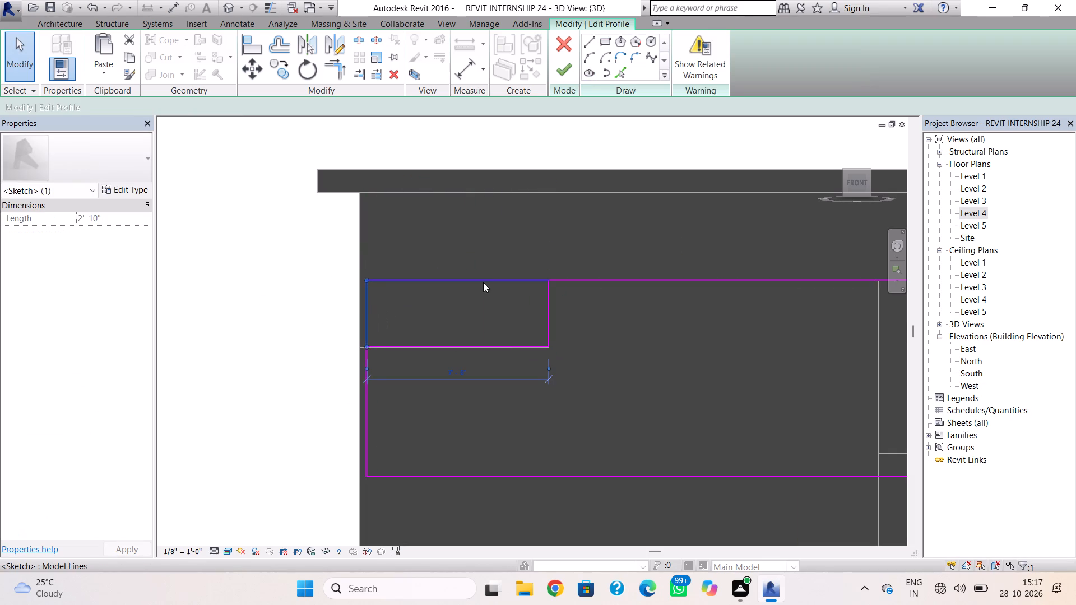
key("Delete")
left_click(367, 314)
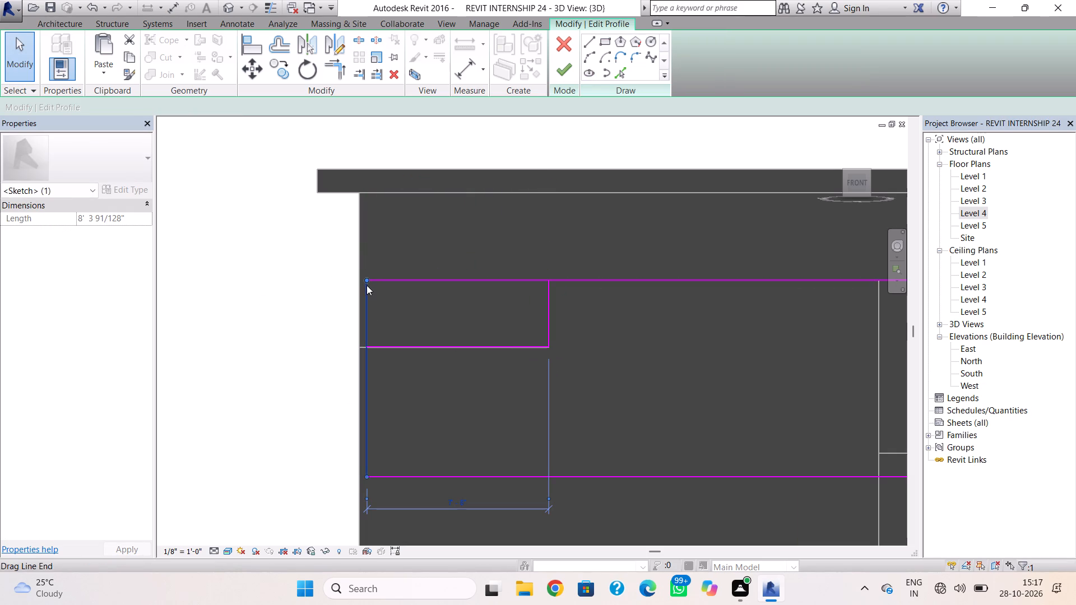
left_click_drag(367, 281, 365, 343)
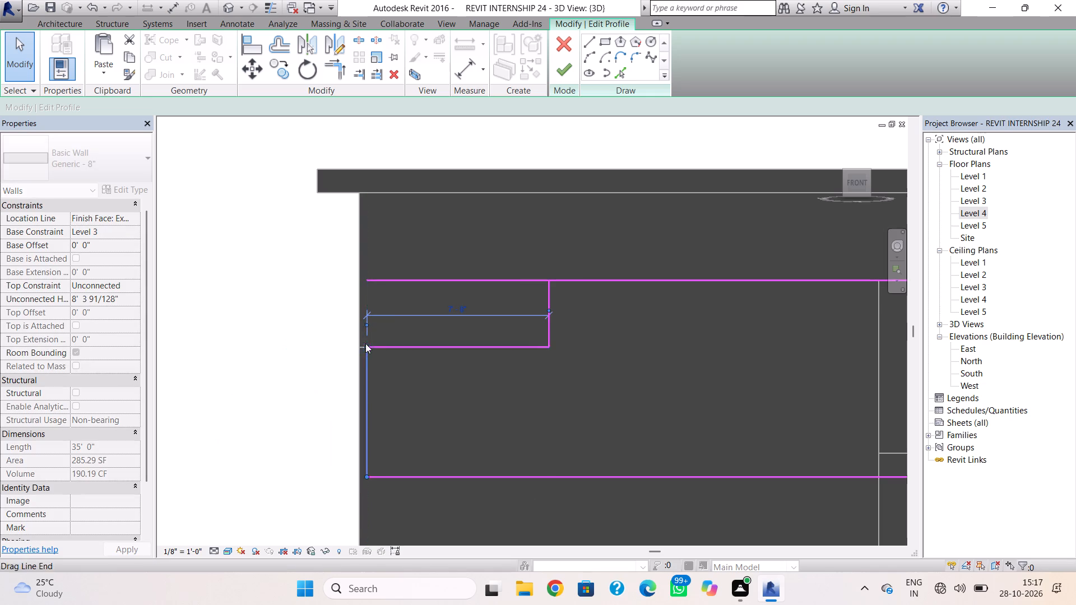
left_click(409, 329)
Delete the rectangle's top side, shorten the profile's top edge to the rectangle's east side, and finish the 35' wall's notched profile.
left_click(374, 281)
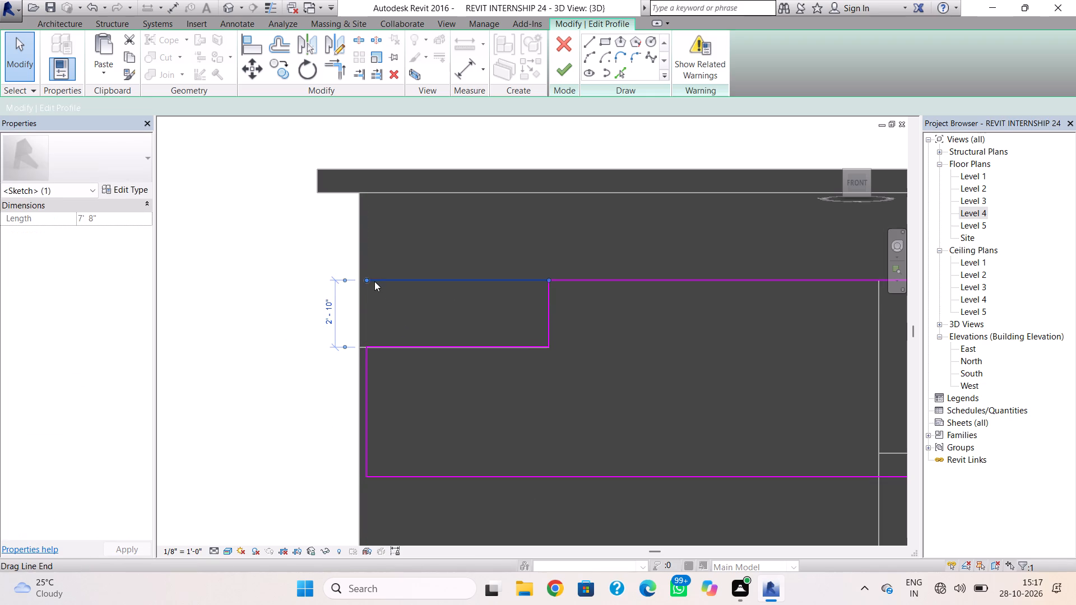
left_click_drag(364, 278, 546, 284)
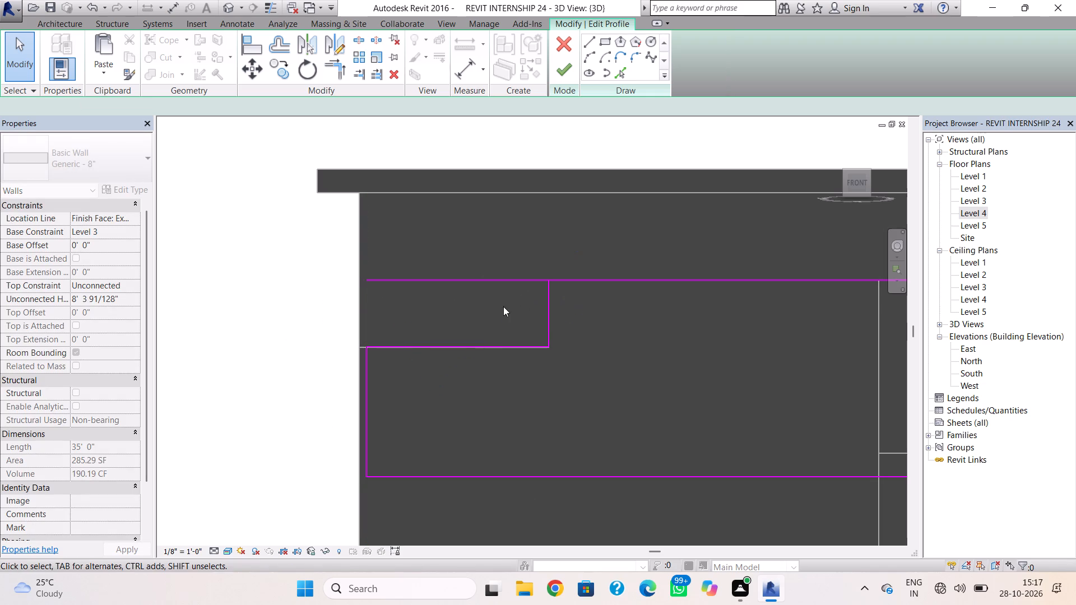
left_click(495, 281)
key("Delete")
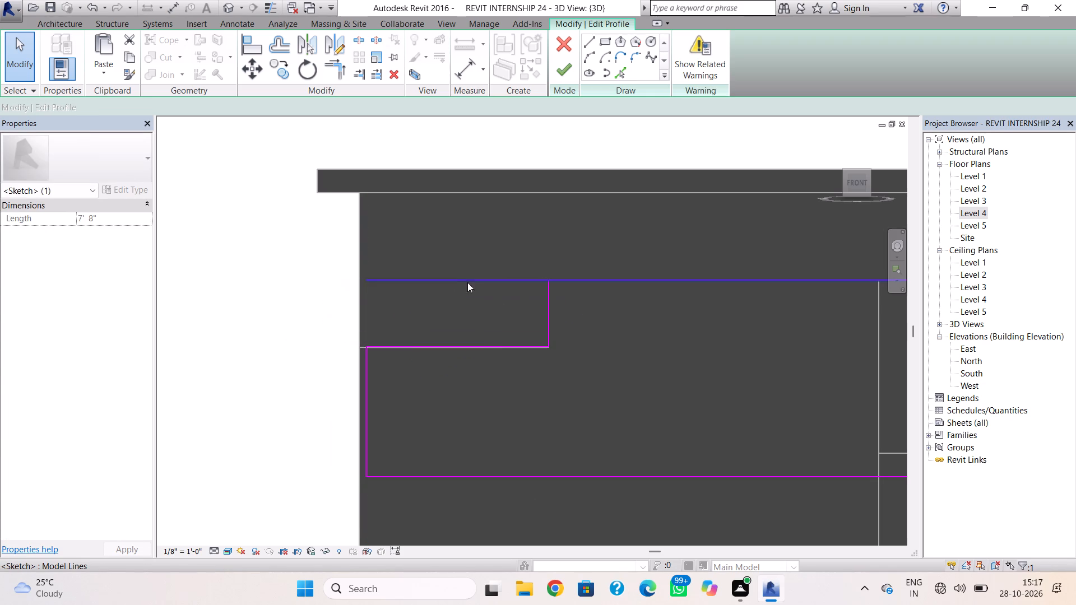
left_click(459, 282)
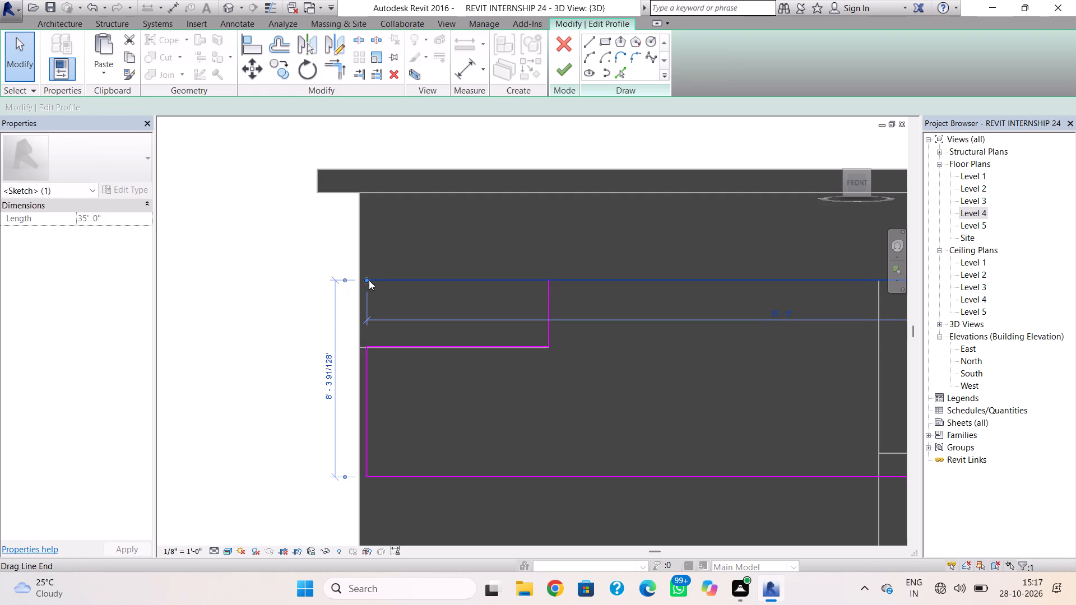
left_click_drag(367, 280, 542, 278)
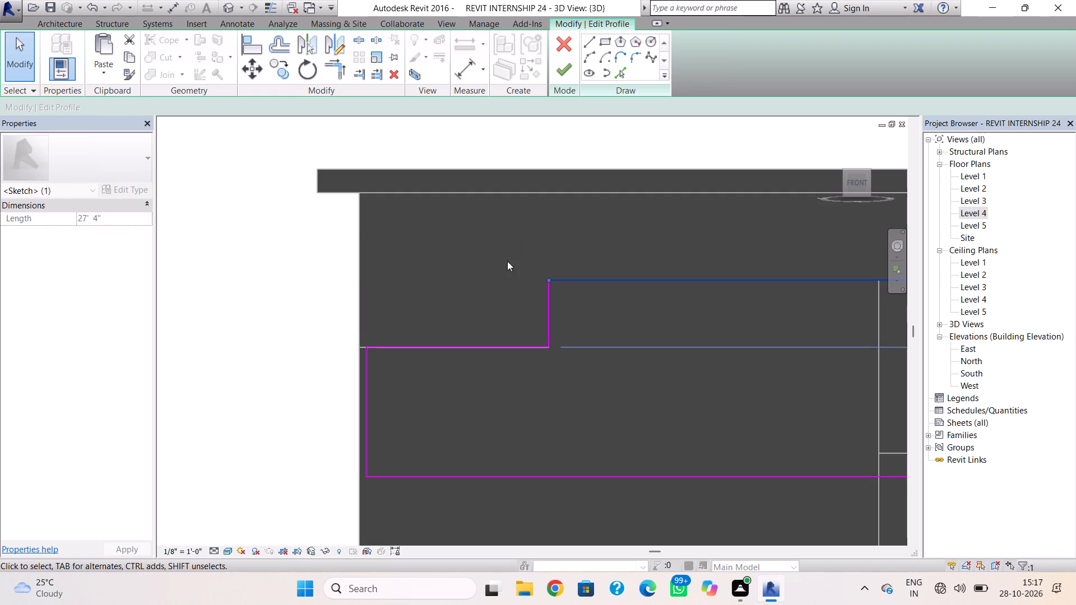
left_click(505, 261)
left_click(559, 69)
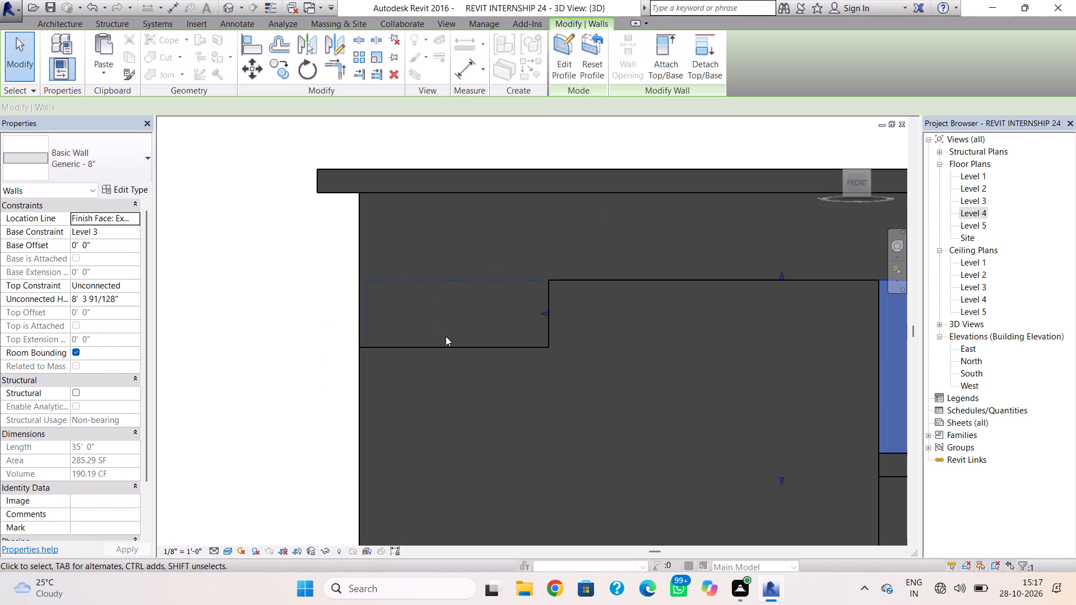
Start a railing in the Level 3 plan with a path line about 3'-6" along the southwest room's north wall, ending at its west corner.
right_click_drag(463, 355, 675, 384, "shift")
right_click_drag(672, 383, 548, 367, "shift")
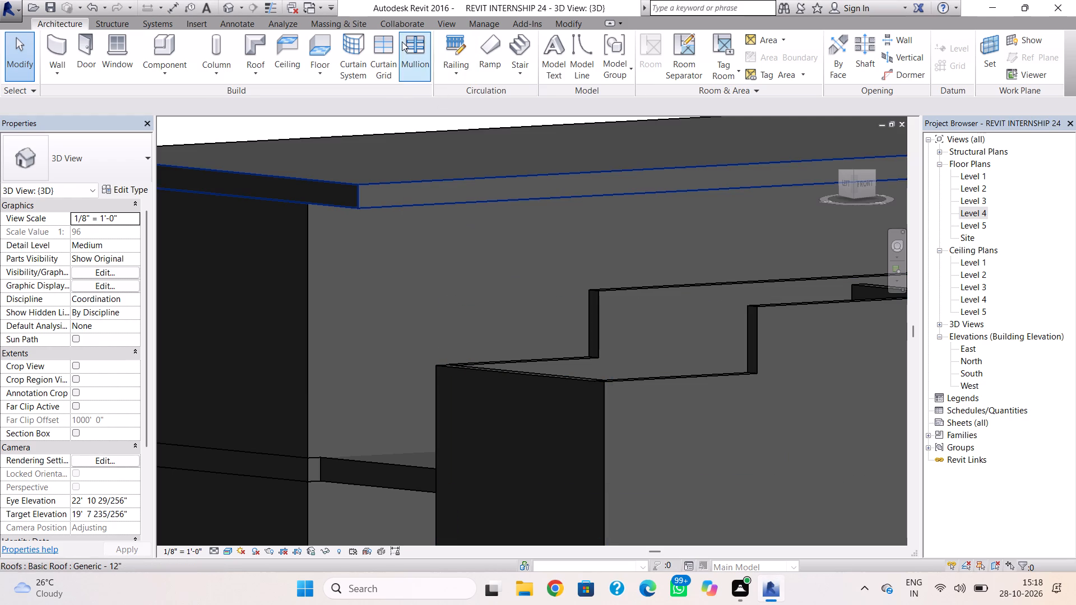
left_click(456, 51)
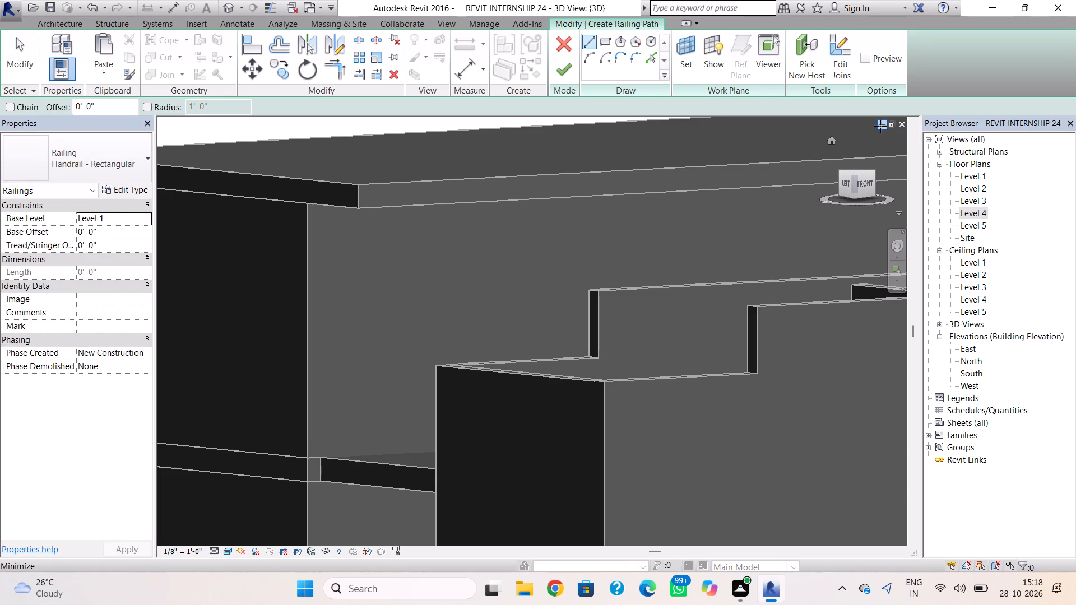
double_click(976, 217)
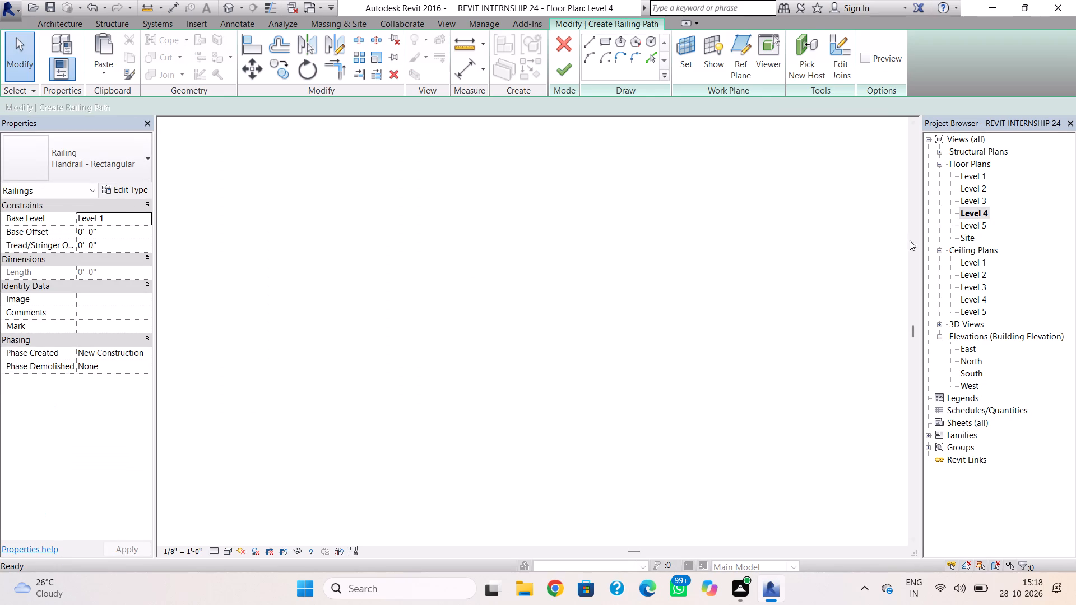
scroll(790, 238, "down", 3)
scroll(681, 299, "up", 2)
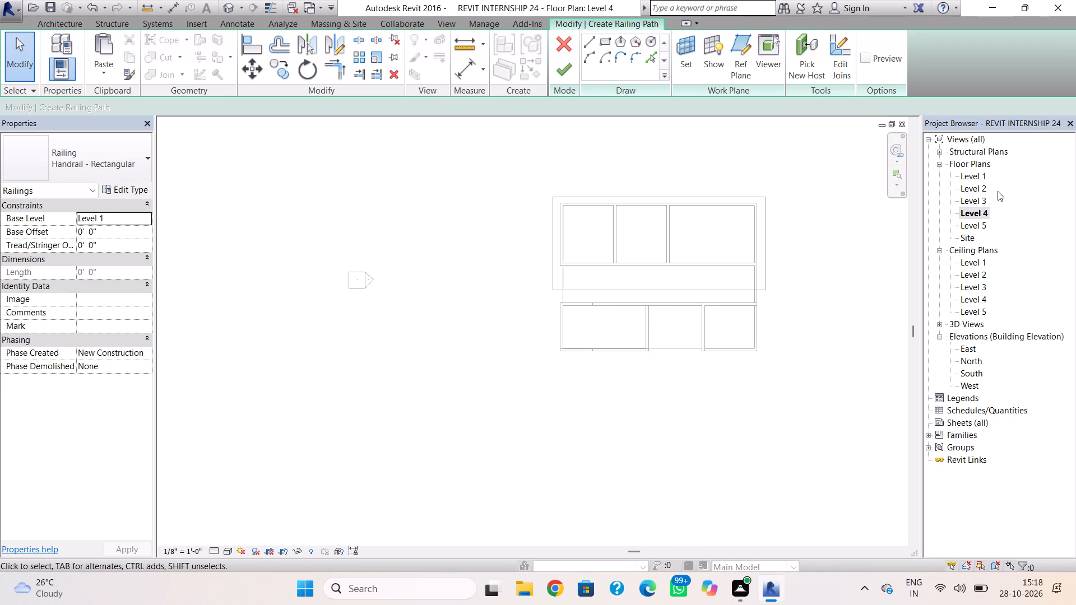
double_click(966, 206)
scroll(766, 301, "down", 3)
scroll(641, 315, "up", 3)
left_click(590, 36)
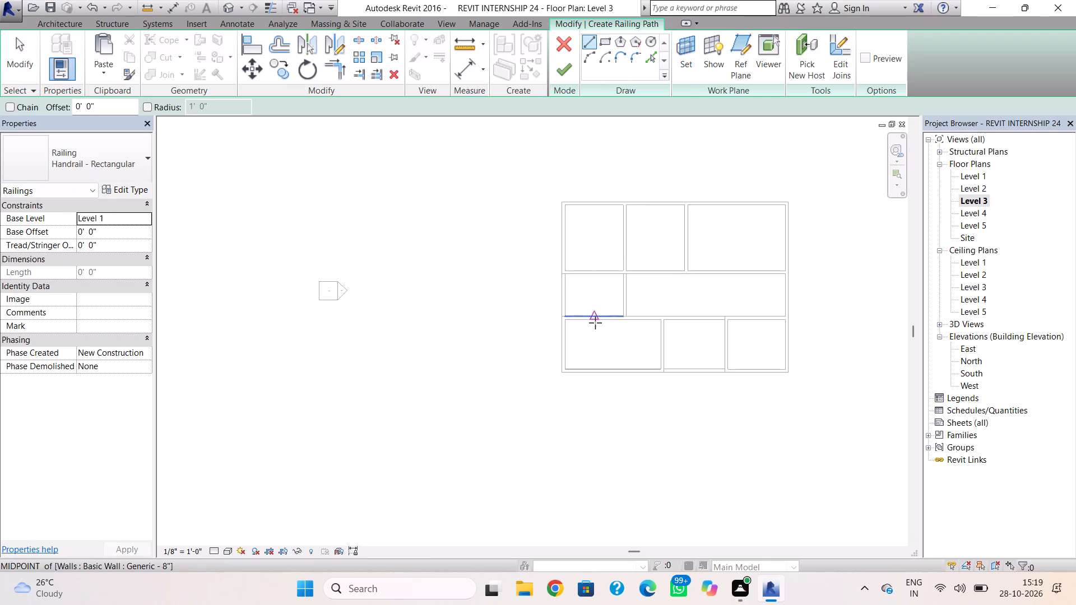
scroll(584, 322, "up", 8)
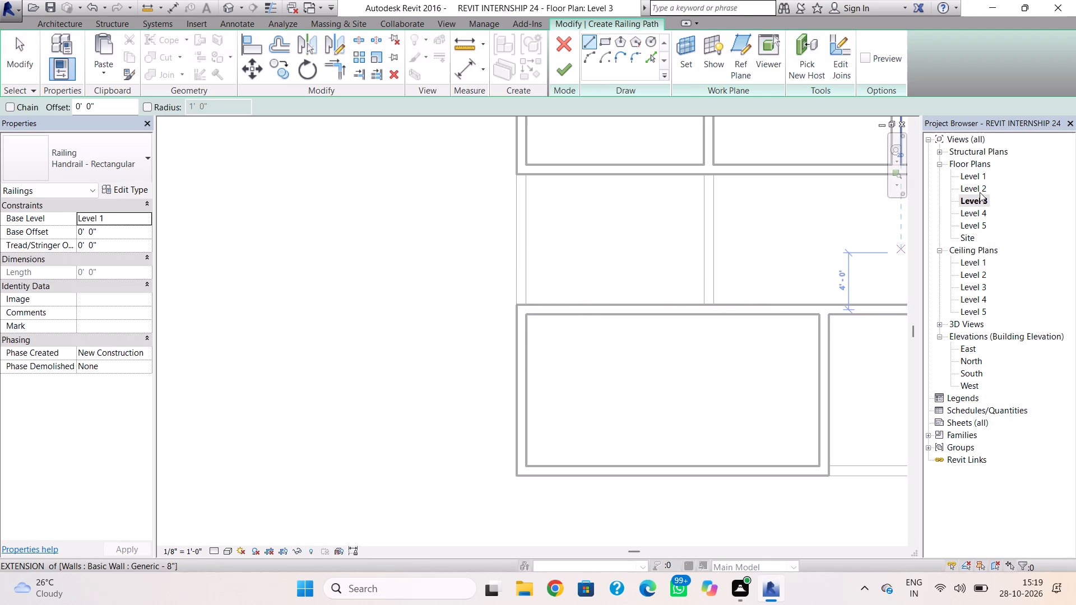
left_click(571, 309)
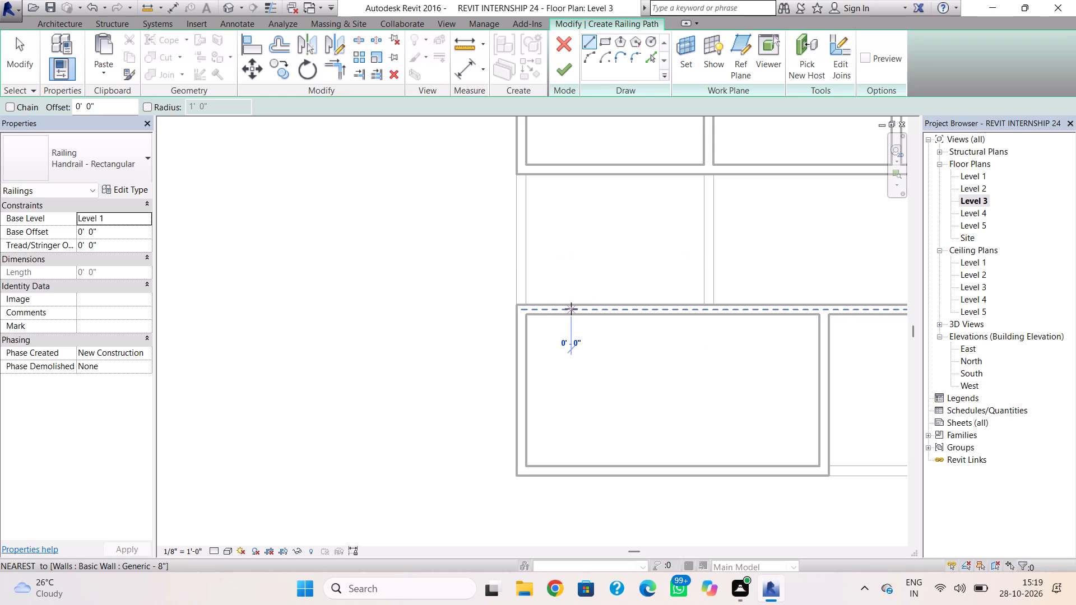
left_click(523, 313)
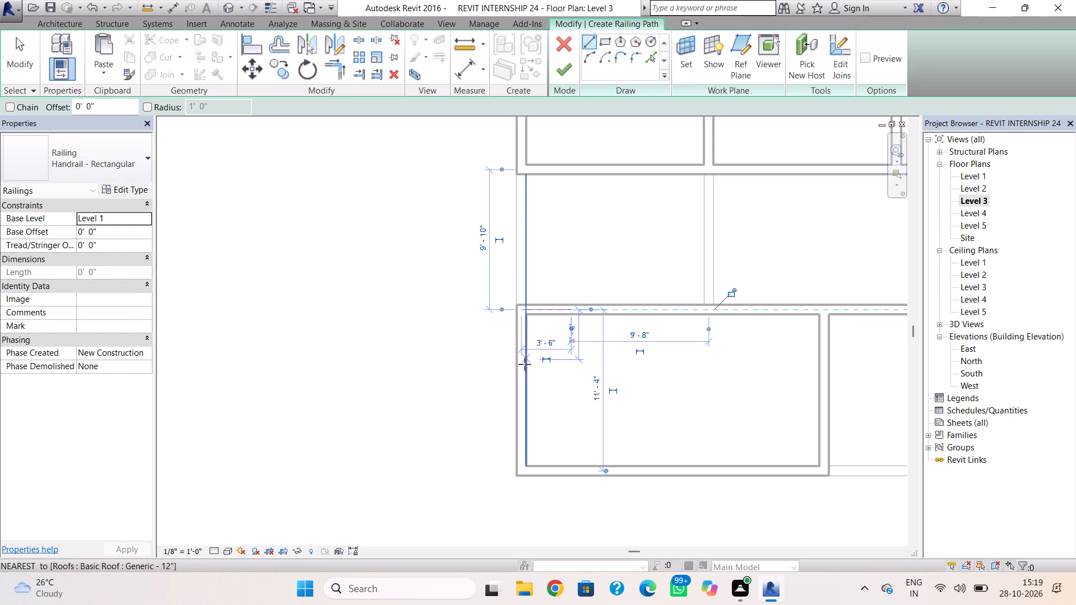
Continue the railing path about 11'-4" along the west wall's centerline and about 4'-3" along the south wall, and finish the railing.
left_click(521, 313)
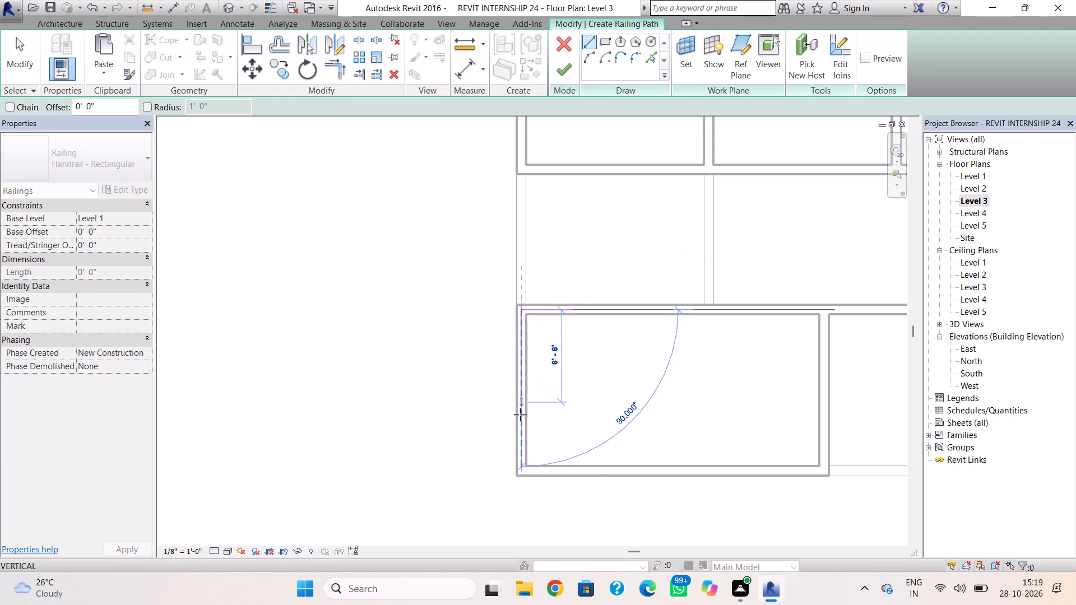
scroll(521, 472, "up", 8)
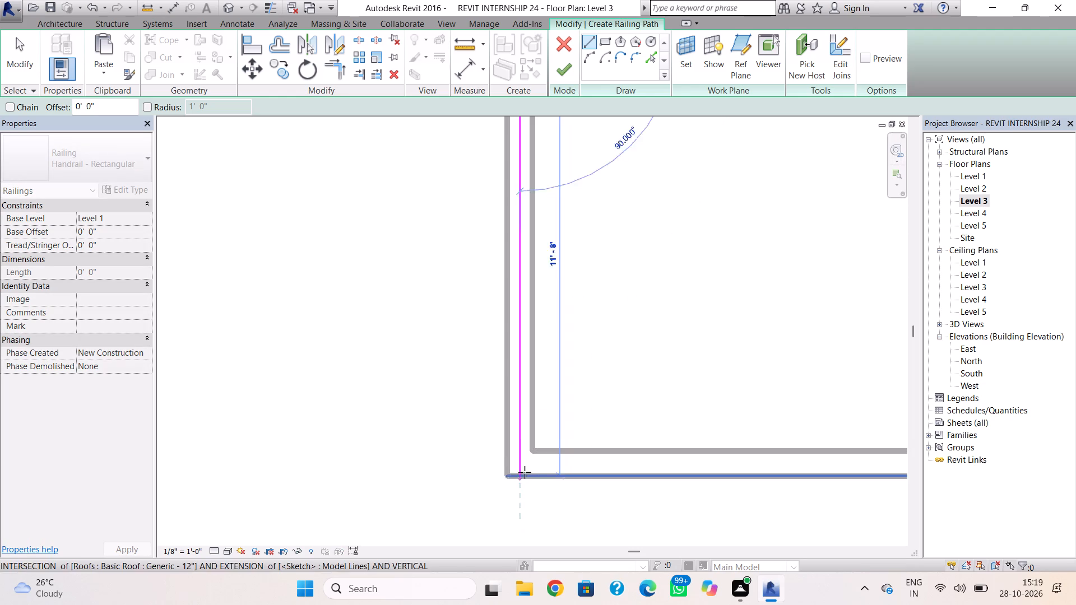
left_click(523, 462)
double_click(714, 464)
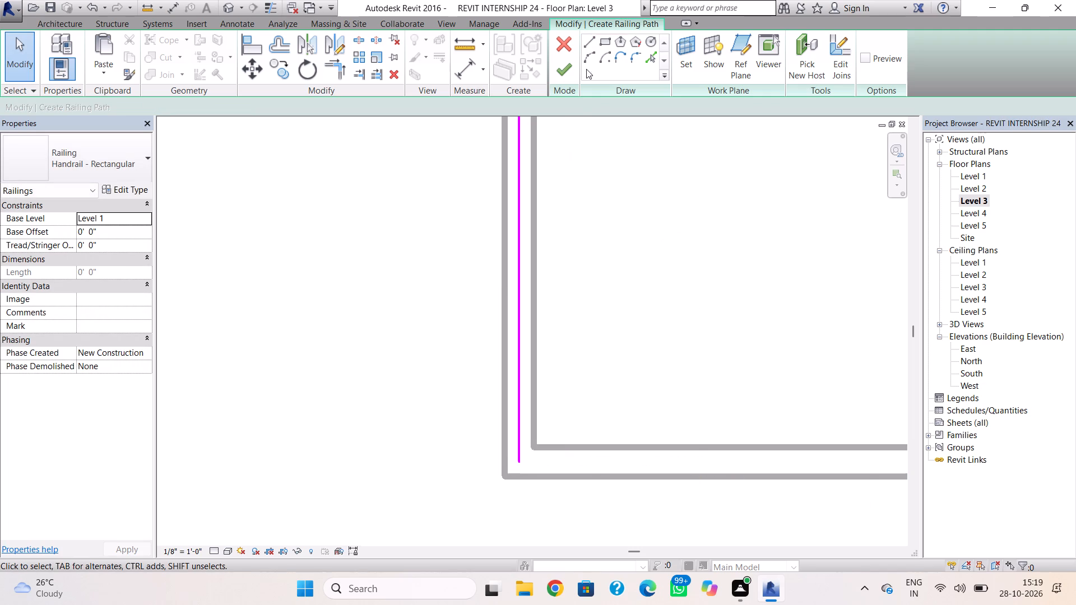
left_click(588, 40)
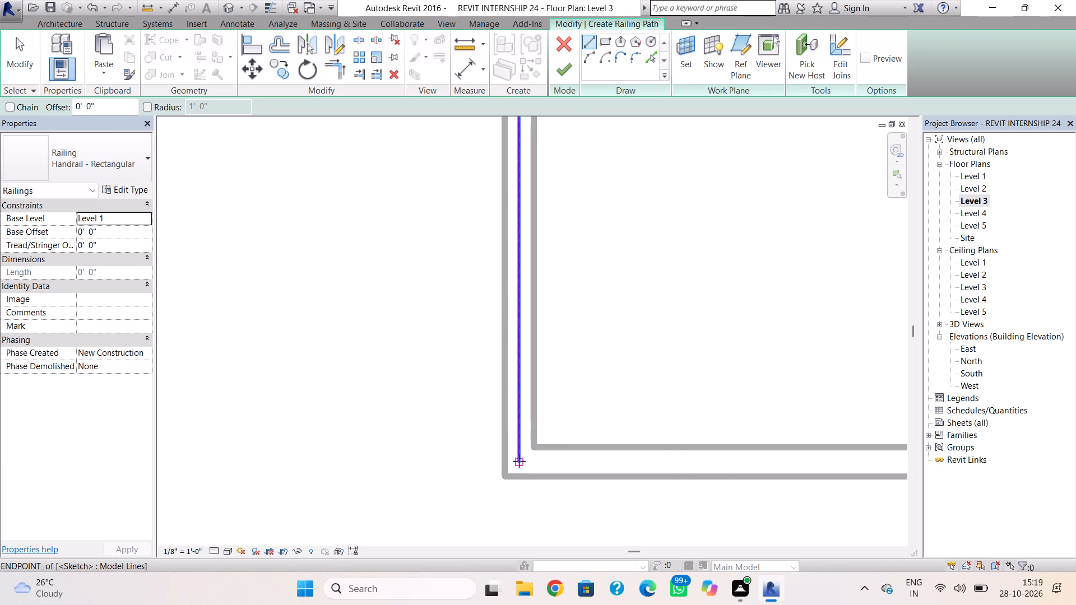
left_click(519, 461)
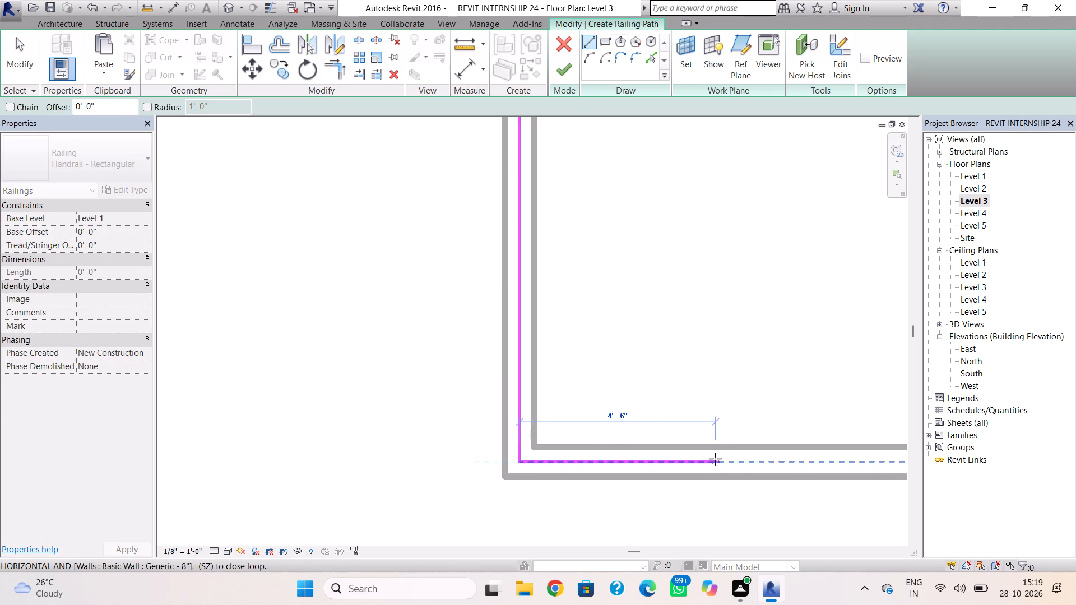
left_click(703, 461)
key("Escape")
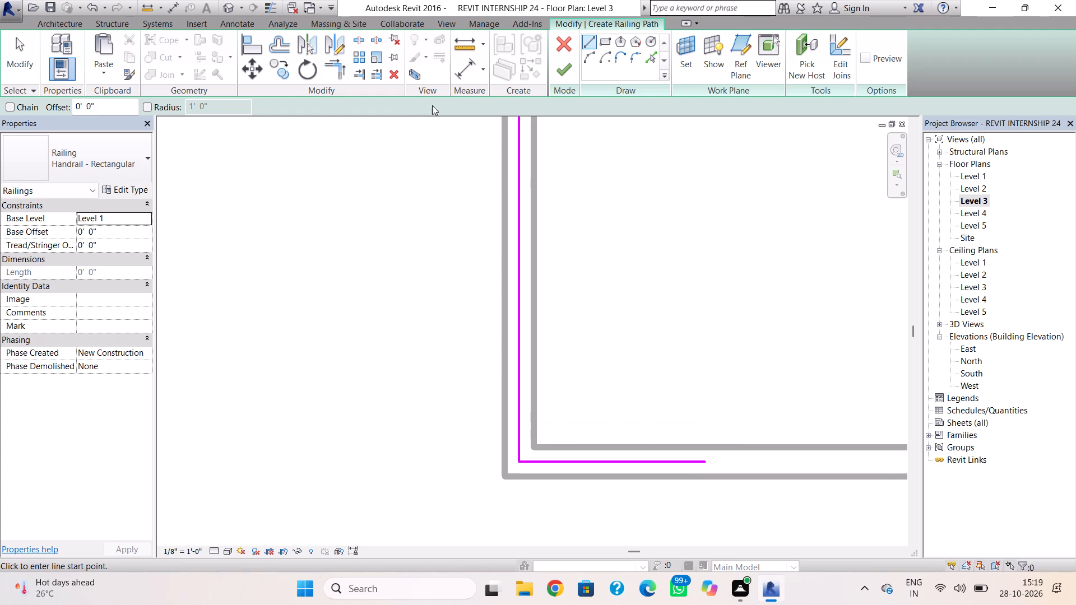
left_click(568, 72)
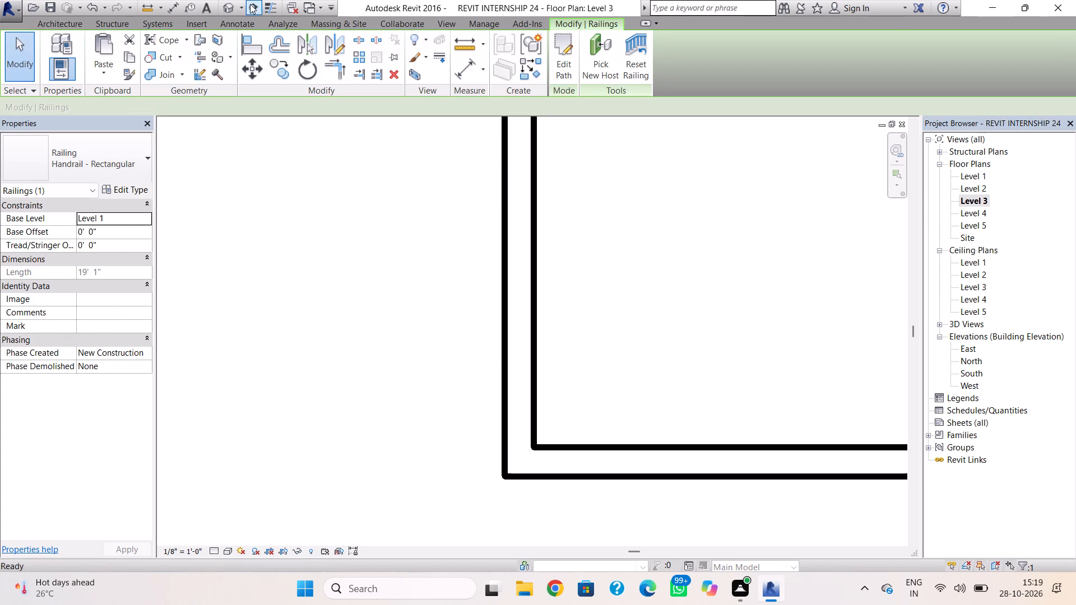
Examine the building's southwest corner in the 3D view to find where the new railing sits.
left_click(225, 4)
scroll(643, 368, "down", 3)
middle_click_drag(642, 348, 648, 187)
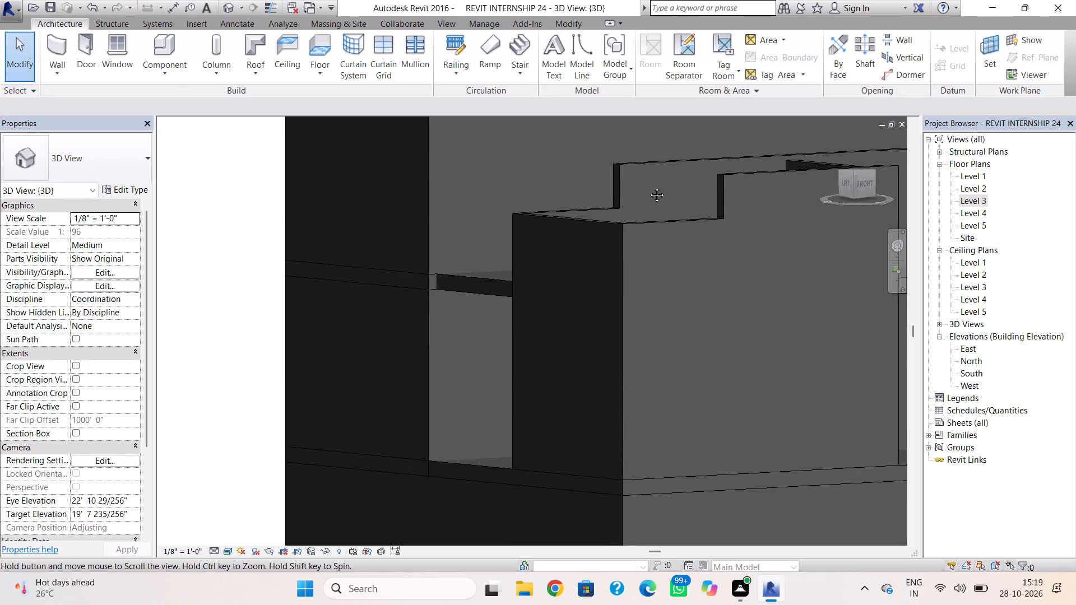
middle_click_drag(648, 187, 648, 185)
scroll(660, 360, "down", 2)
middle_click_drag(659, 305, 664, 169)
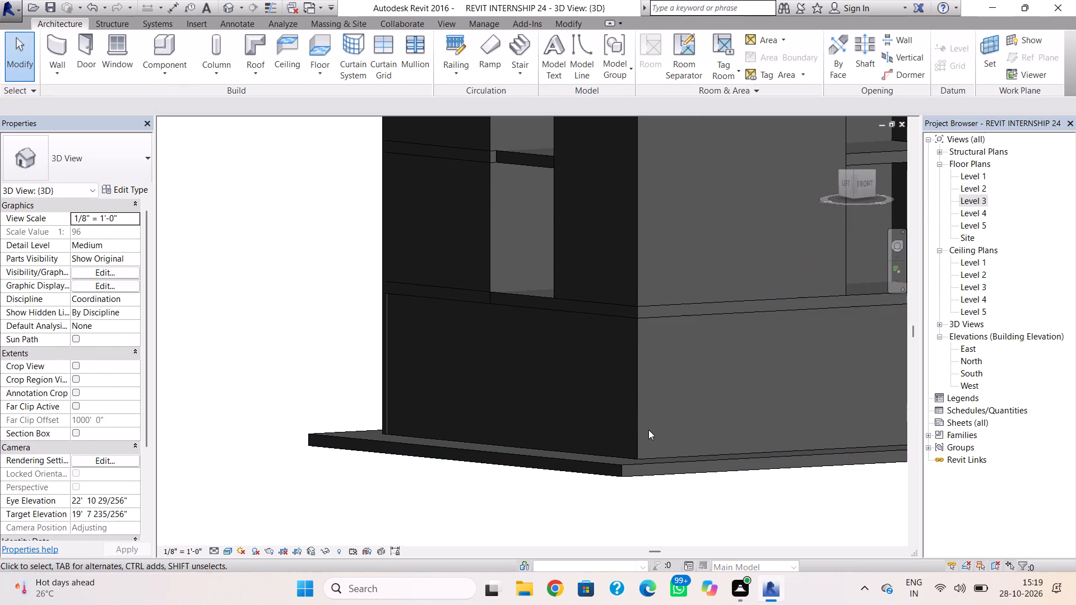
left_click(646, 284)
key("Escape")
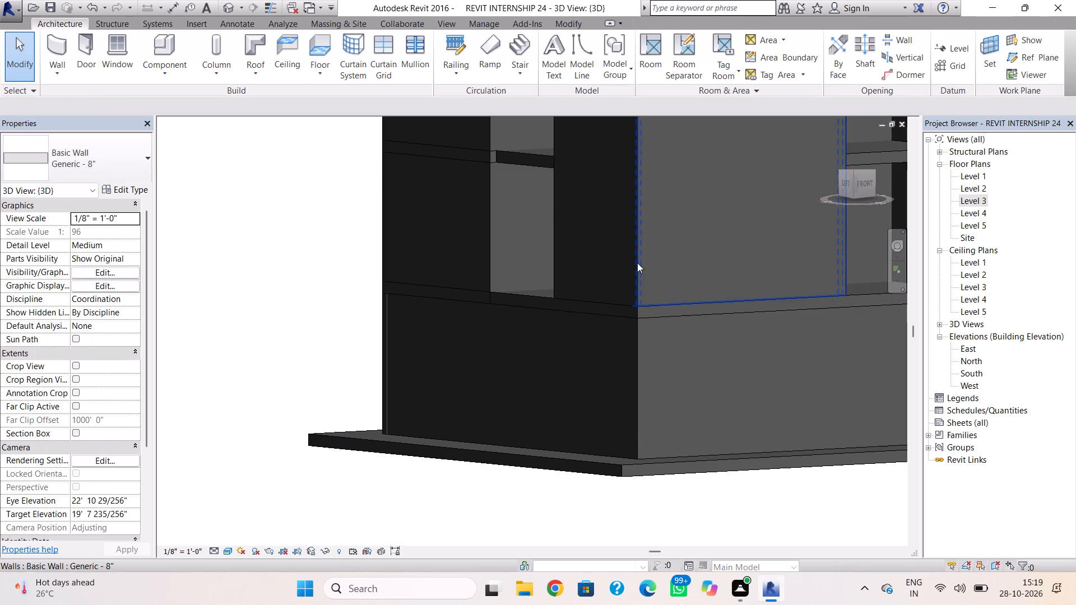
middle_click_drag(637, 263, 638, 410)
left_click(665, 258)
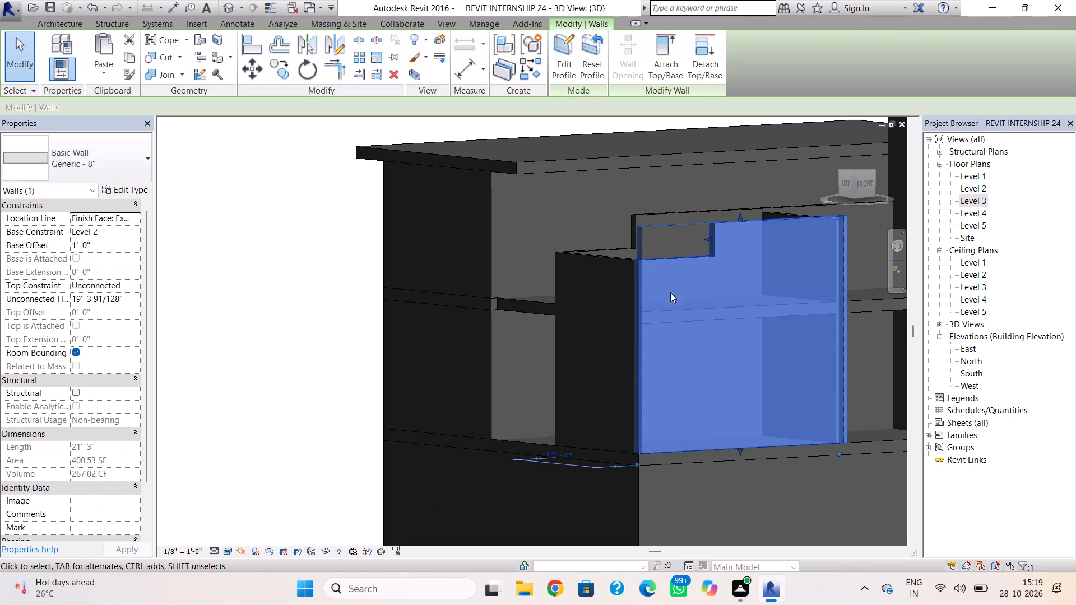
key("Escape")
left_click(641, 483)
middle_click_drag(645, 473, 646, 439)
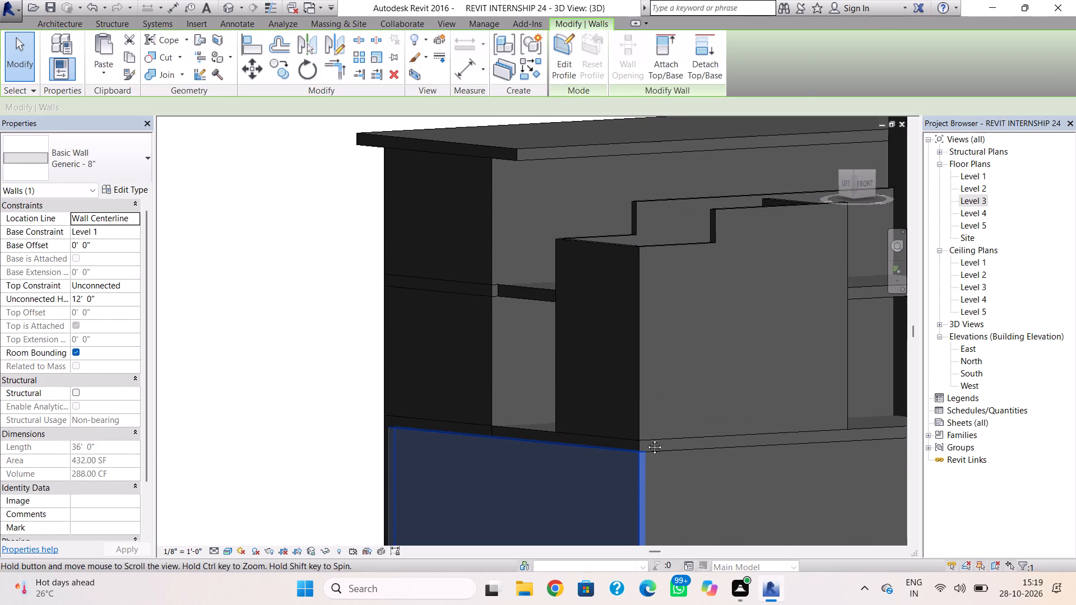
middle_click_drag(646, 439, 650, 282)
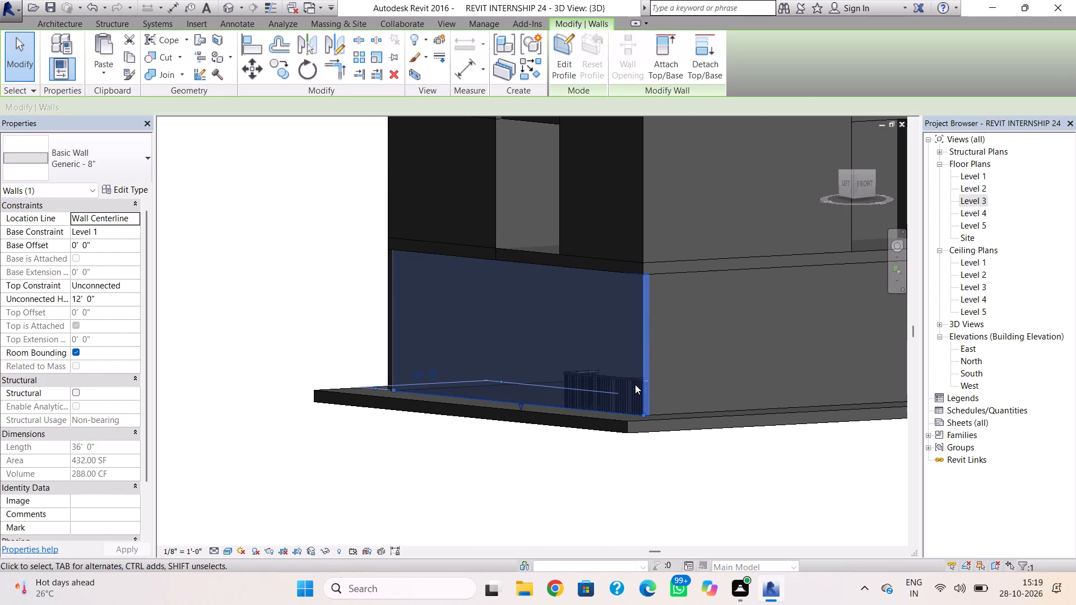
key("Escape")
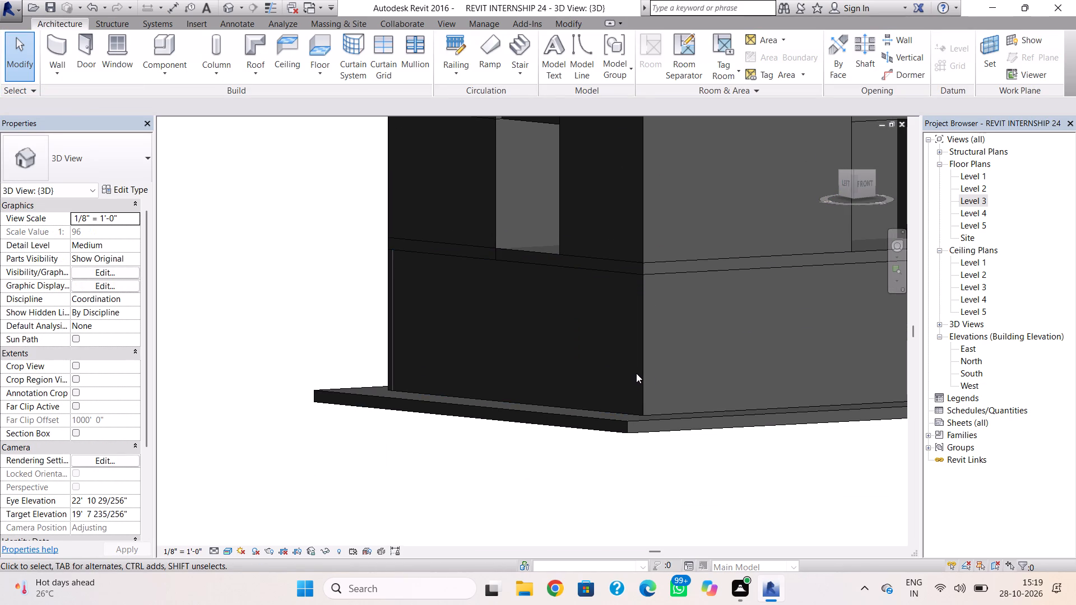
left_click(639, 371)
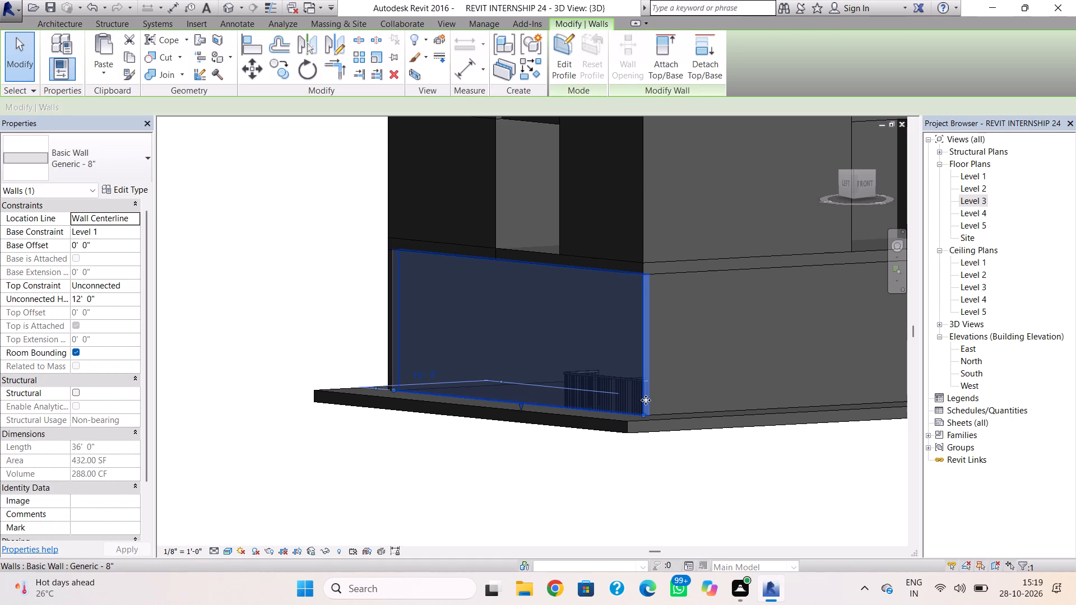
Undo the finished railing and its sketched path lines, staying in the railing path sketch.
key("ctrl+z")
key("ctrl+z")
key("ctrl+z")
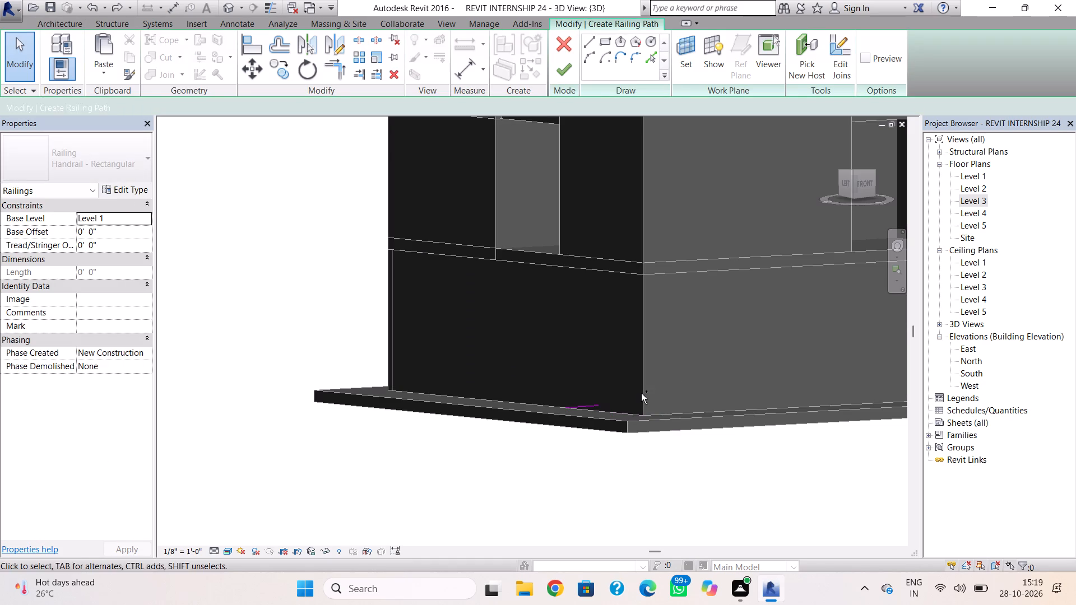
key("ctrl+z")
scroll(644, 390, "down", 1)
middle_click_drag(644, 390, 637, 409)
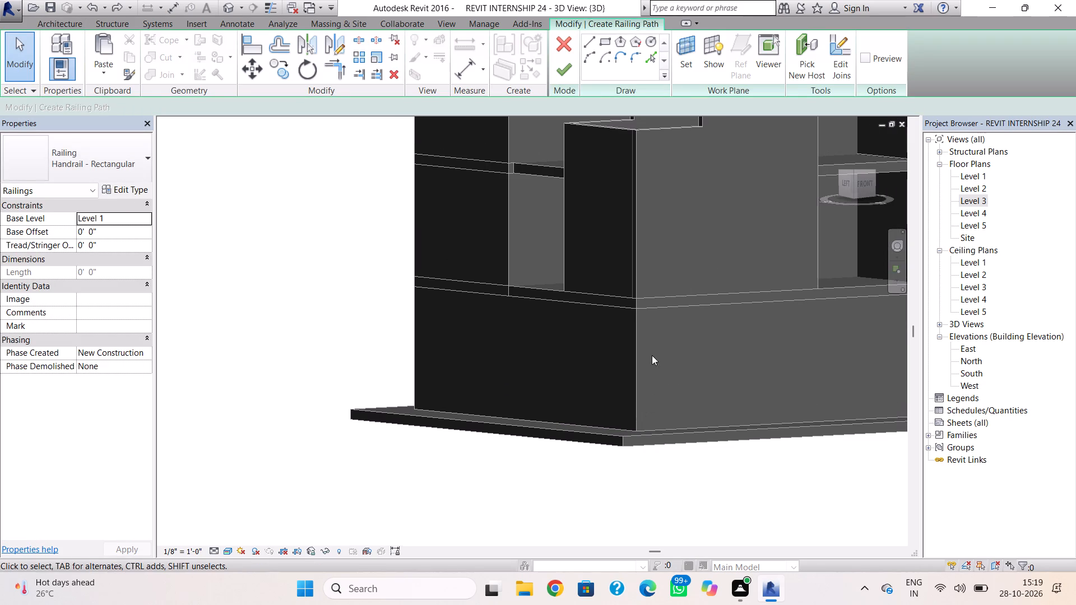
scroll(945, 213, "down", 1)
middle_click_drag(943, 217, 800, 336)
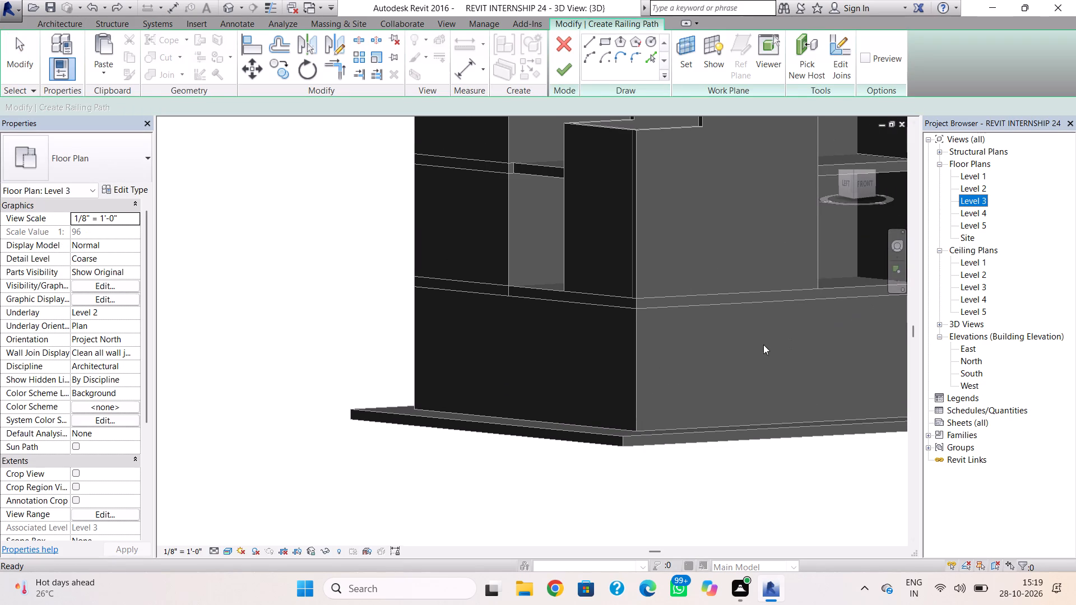
Discard the open railing path sketch.
key("Escape")
middle_click_drag(743, 348, 664, 422)
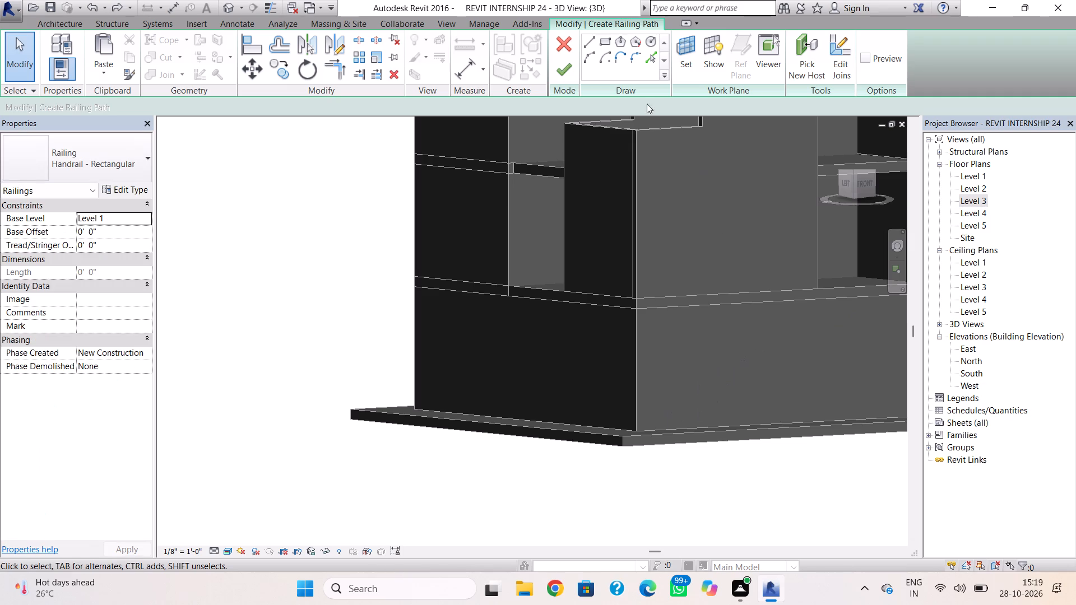
left_click(561, 44)
left_click(572, 302)
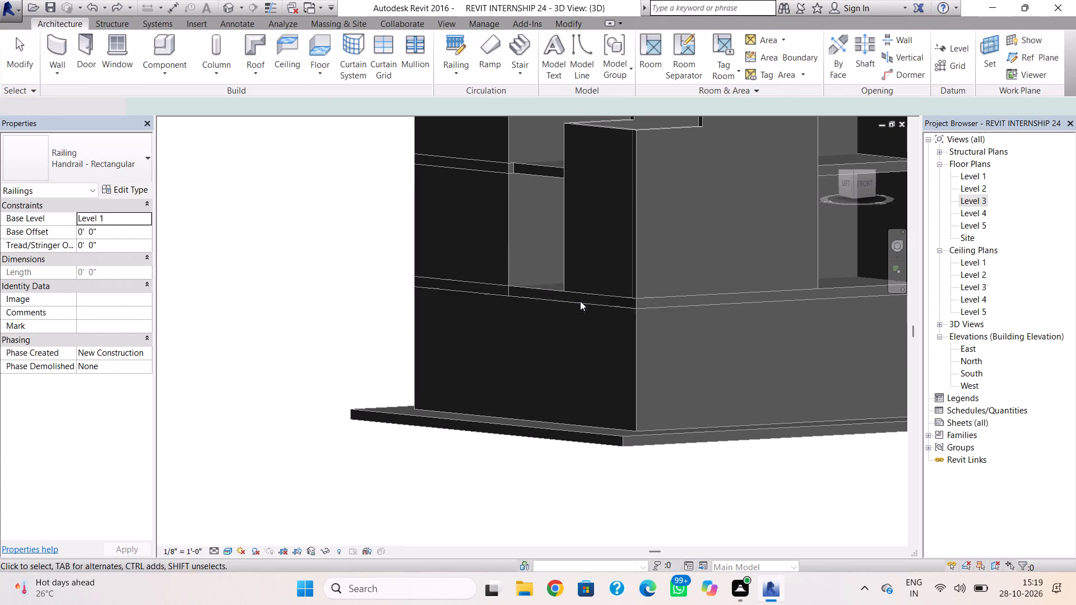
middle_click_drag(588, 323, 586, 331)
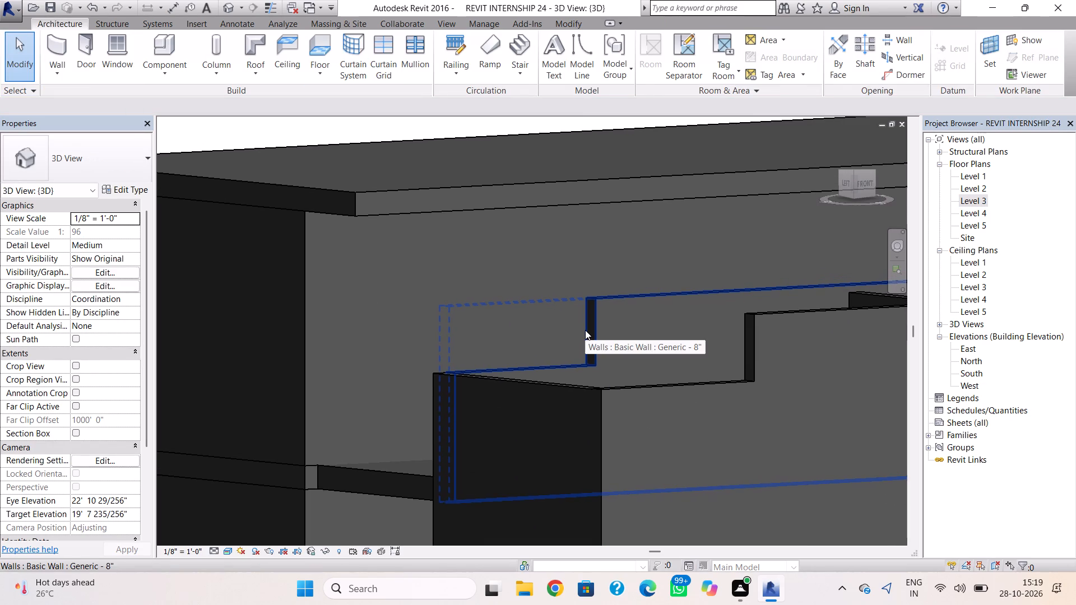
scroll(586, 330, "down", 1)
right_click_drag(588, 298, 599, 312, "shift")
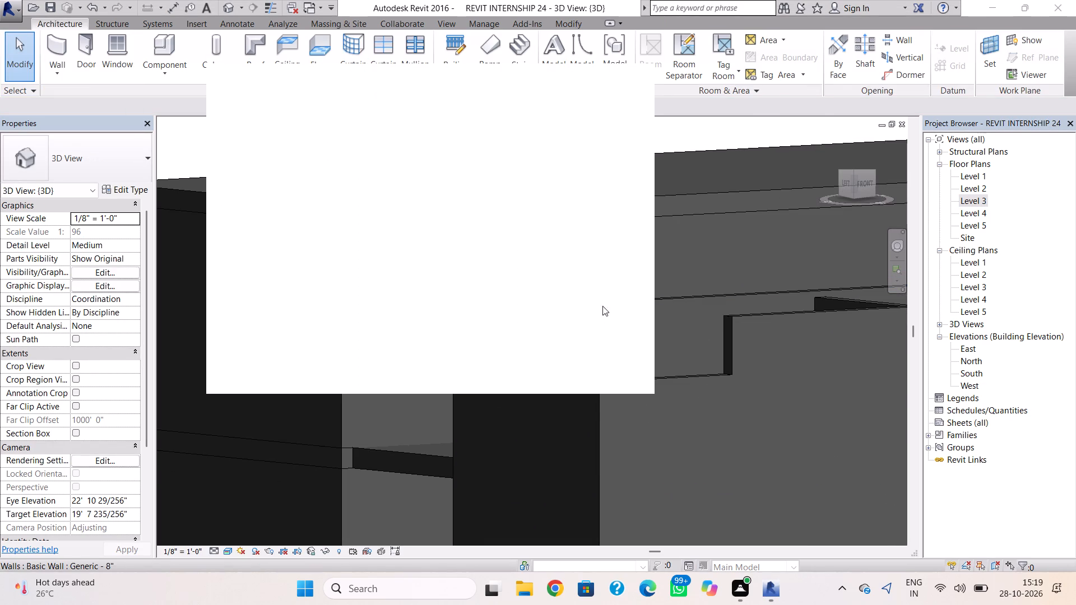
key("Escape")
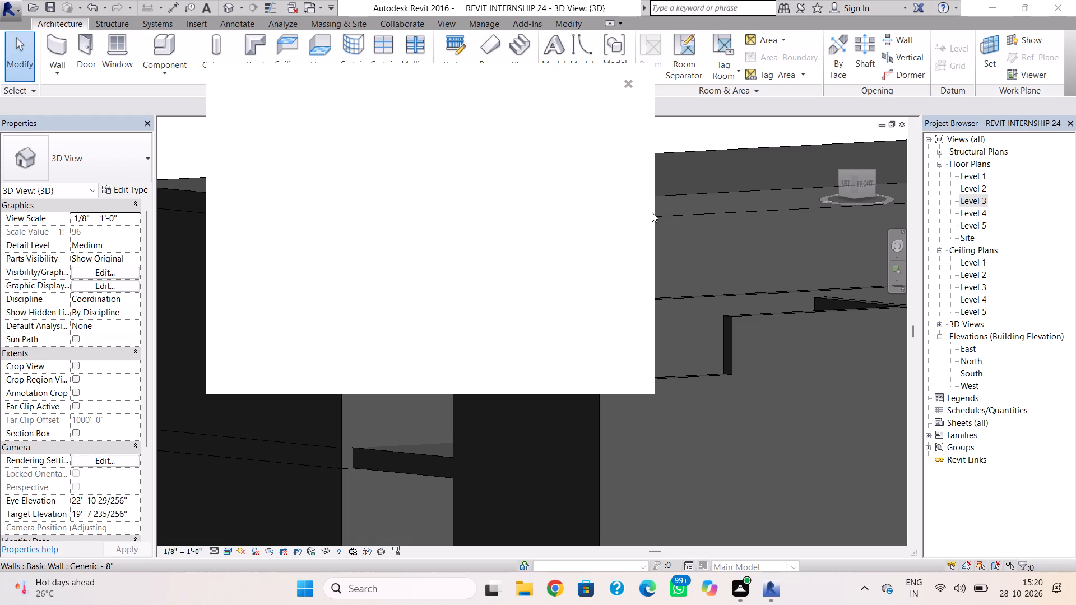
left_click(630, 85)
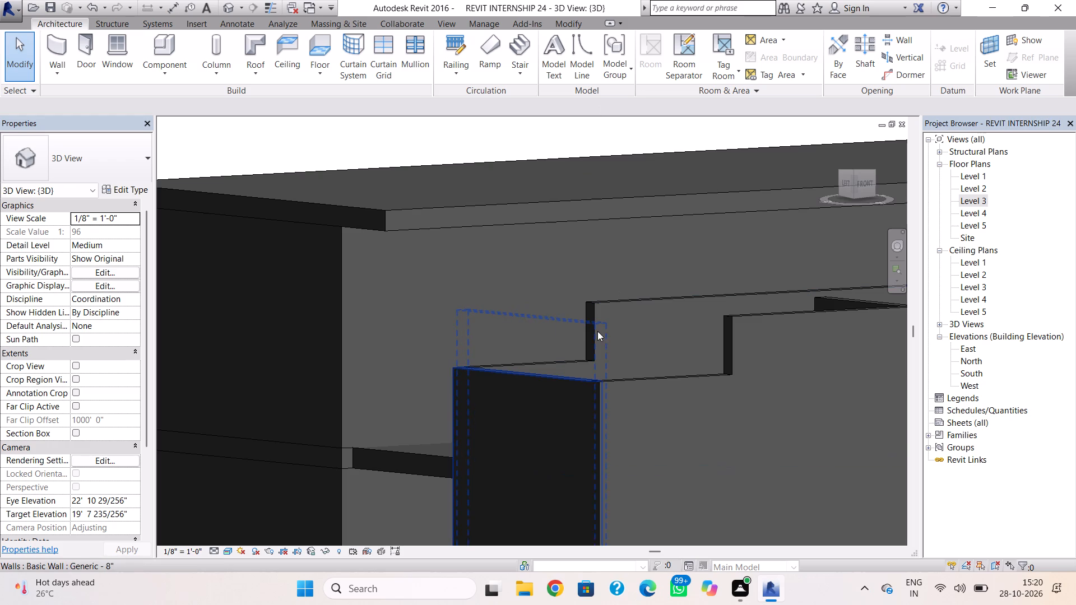
Start a railing in the Level 4 plan with a path line about 7'-8" along the southwest room's north wall, ending at its west corner.
double_click(971, 201)
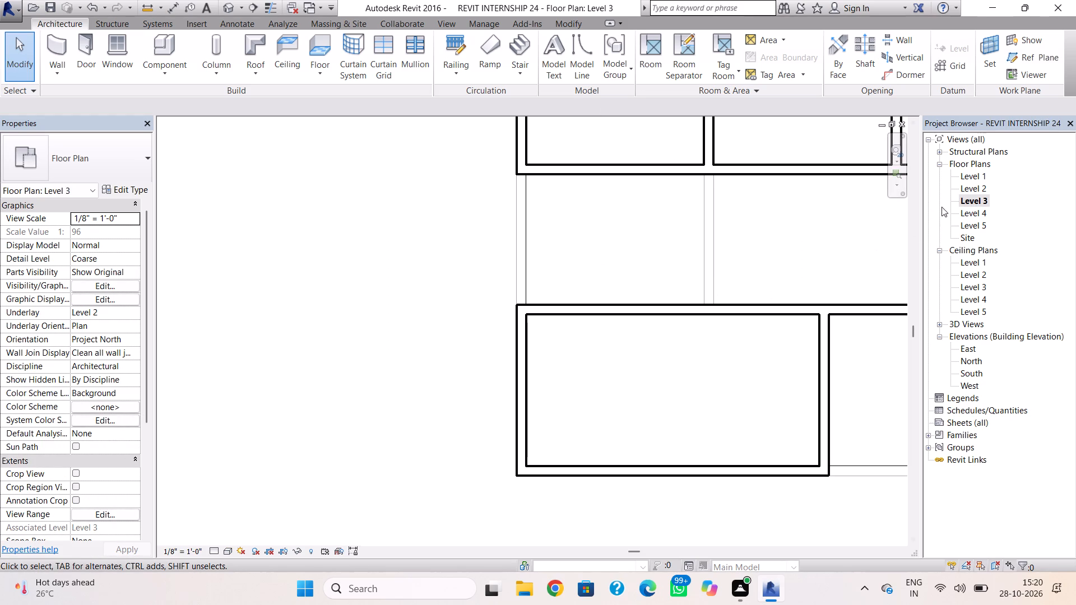
double_click(964, 208)
scroll(587, 311, "up", 4)
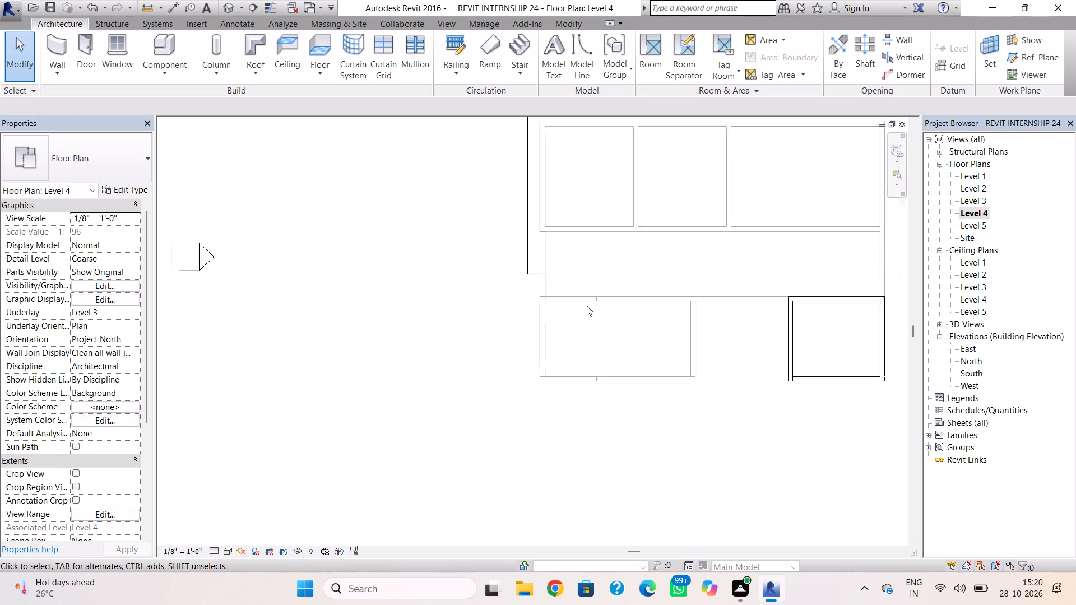
scroll(589, 304, "up", 4)
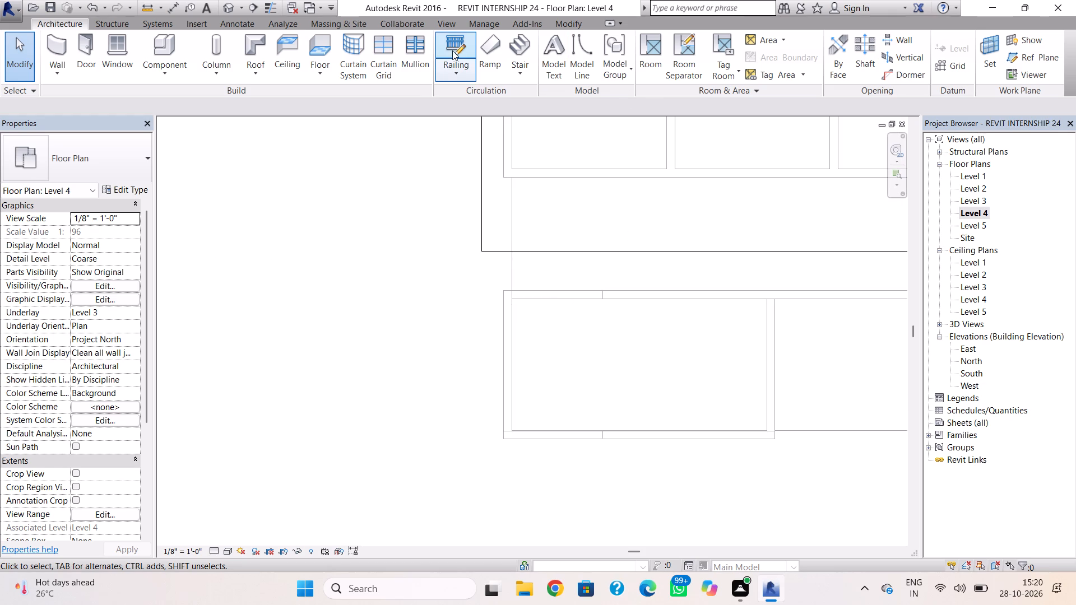
left_click(451, 50)
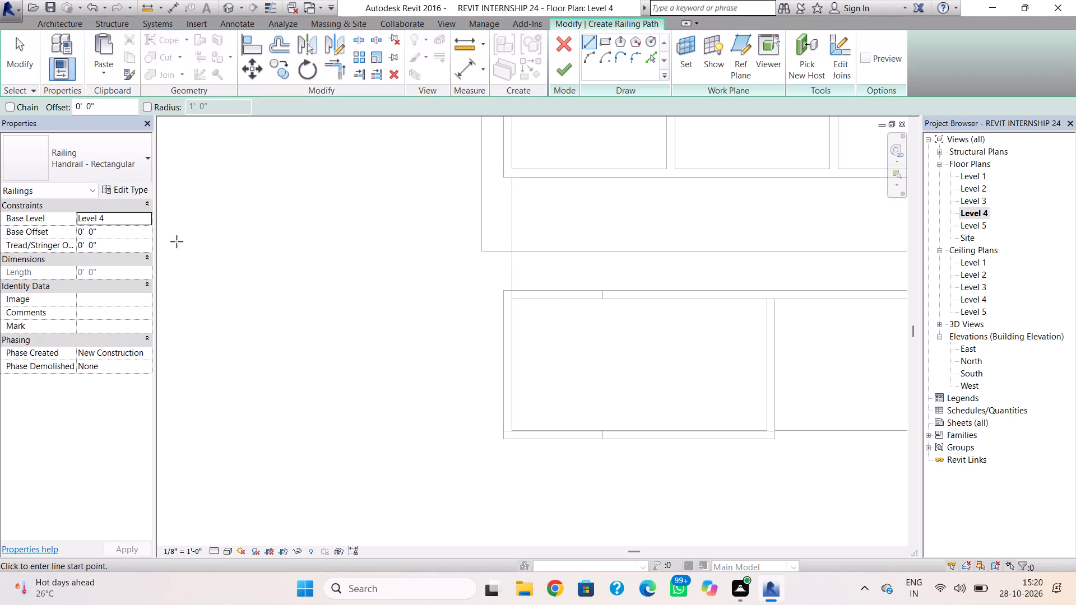
scroll(592, 311, "up", 4)
left_click(608, 282)
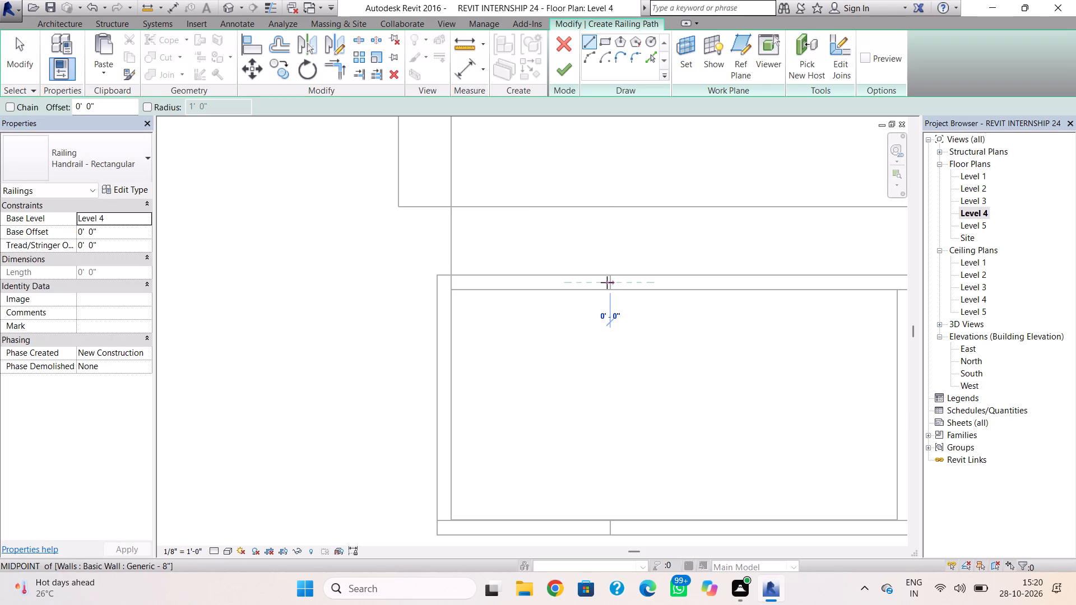
scroll(446, 287, "up", 4)
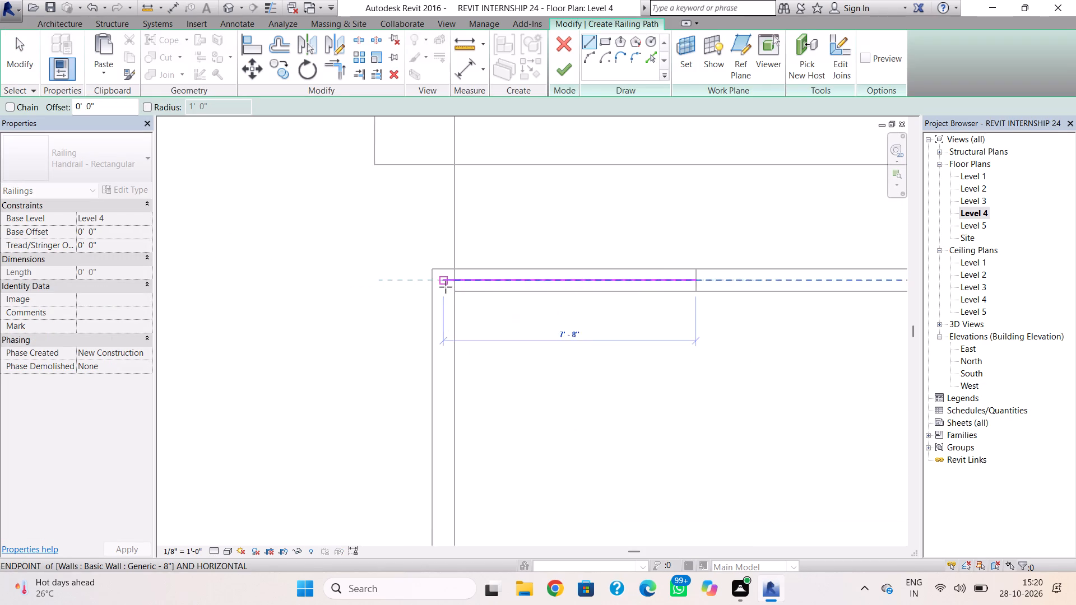
scroll(446, 286, "up", 4)
left_click(444, 277)
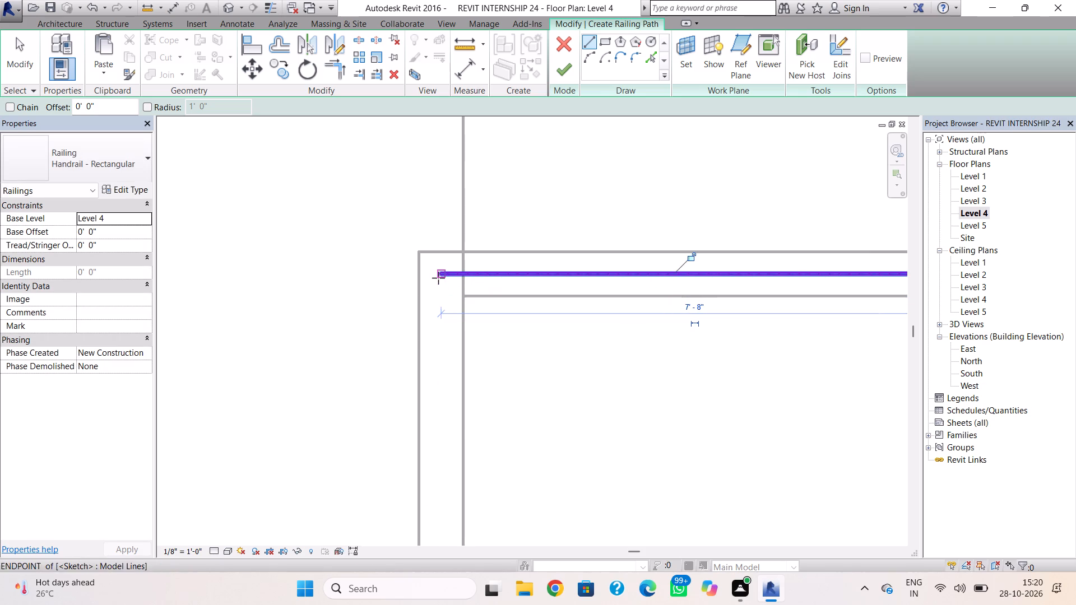
Continue the railing path about 11'-4" along the west wall's centerline and along the south wall to the notch edge, and finish the railing.
left_click(438, 278)
scroll(454, 425, "down", 3)
middle_click_drag(452, 416, 452, 265)
scroll(459, 395, "down", 1)
middle_click_drag(458, 395, 460, 276)
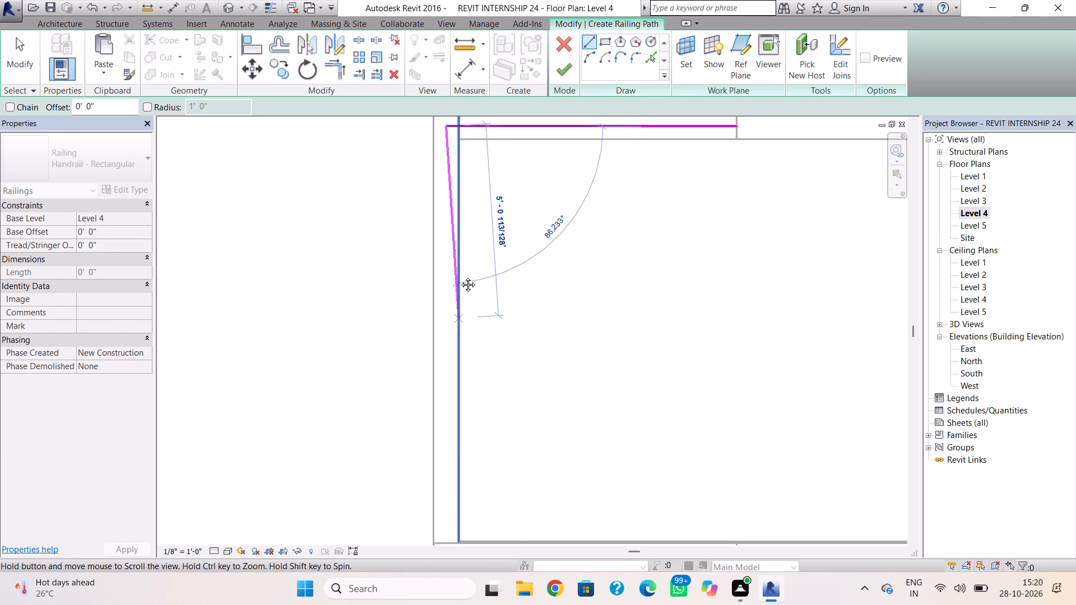
middle_click_drag(460, 276, 461, 259)
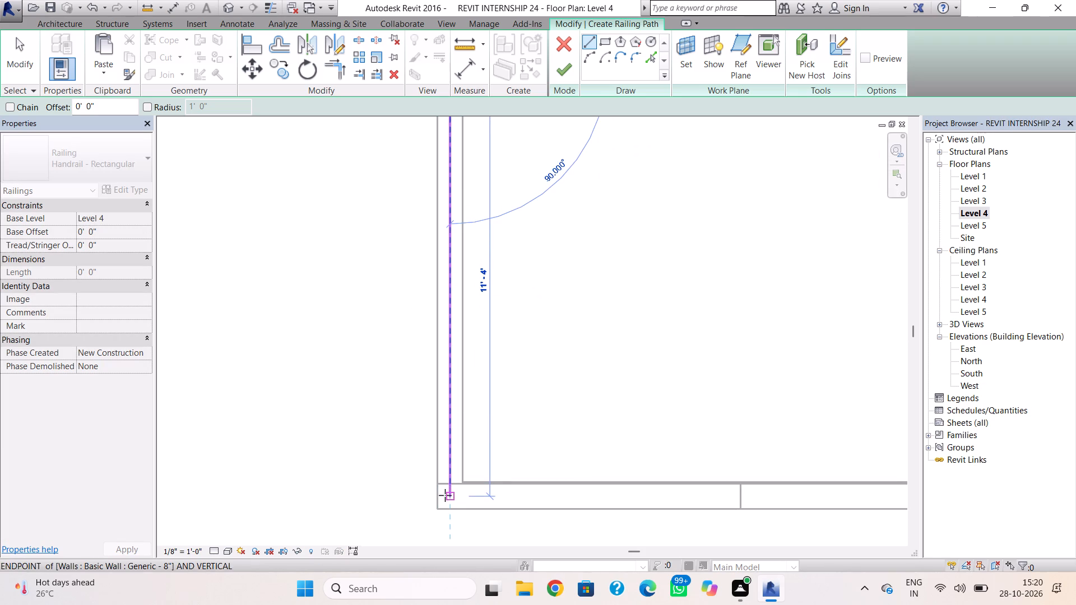
left_click(448, 497)
left_click(451, 498)
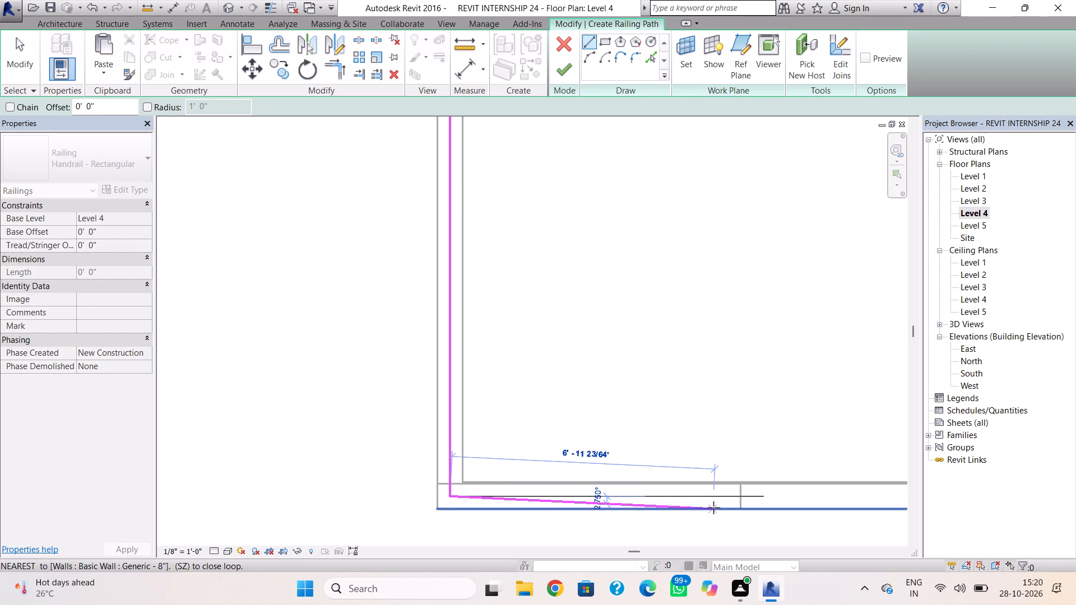
left_click(740, 497)
key("Escape")
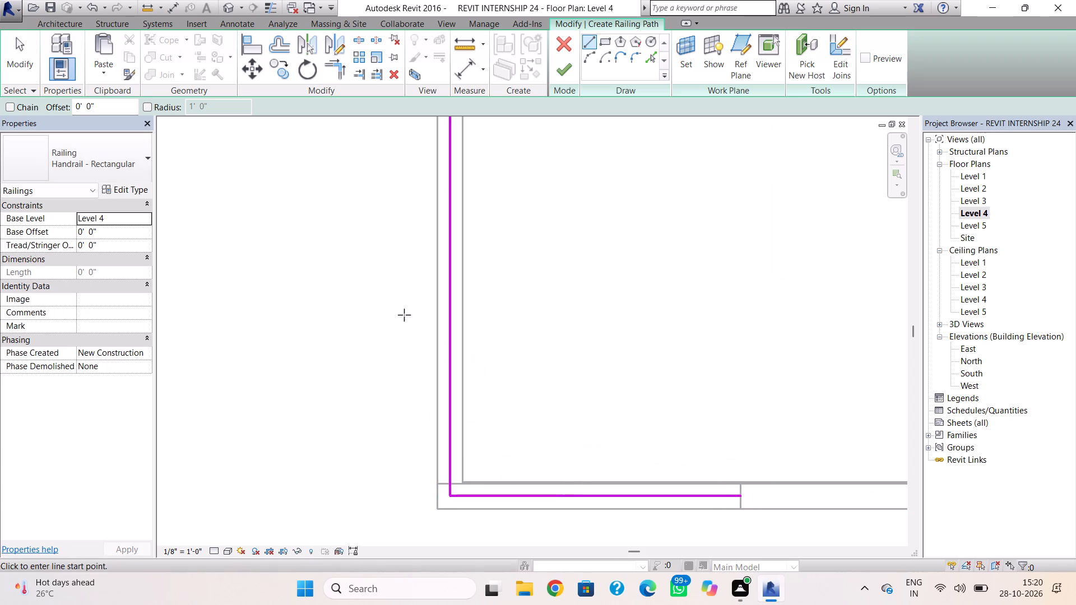
left_click(571, 64)
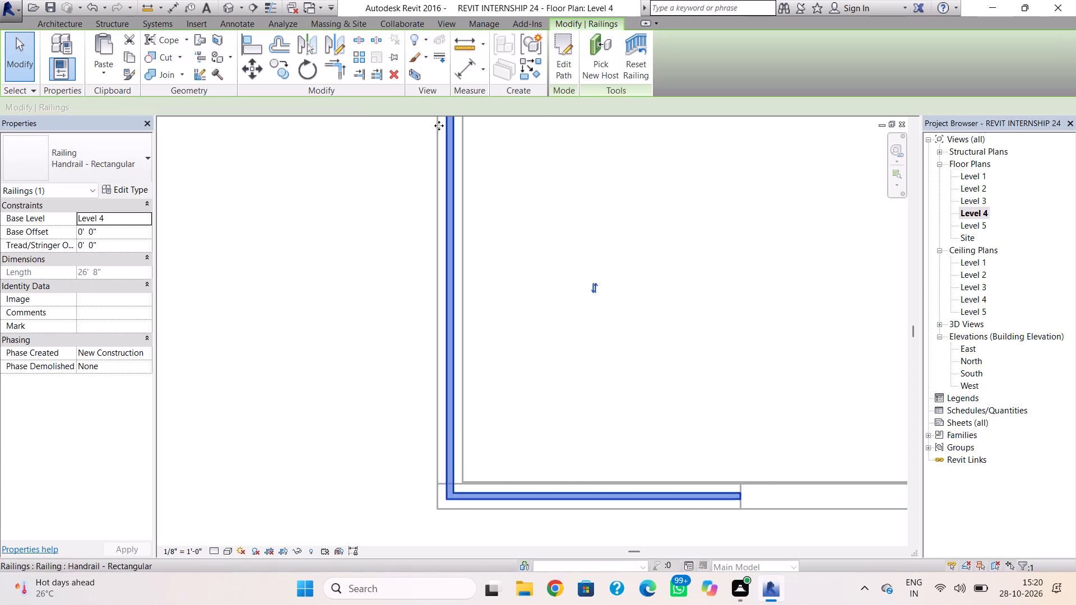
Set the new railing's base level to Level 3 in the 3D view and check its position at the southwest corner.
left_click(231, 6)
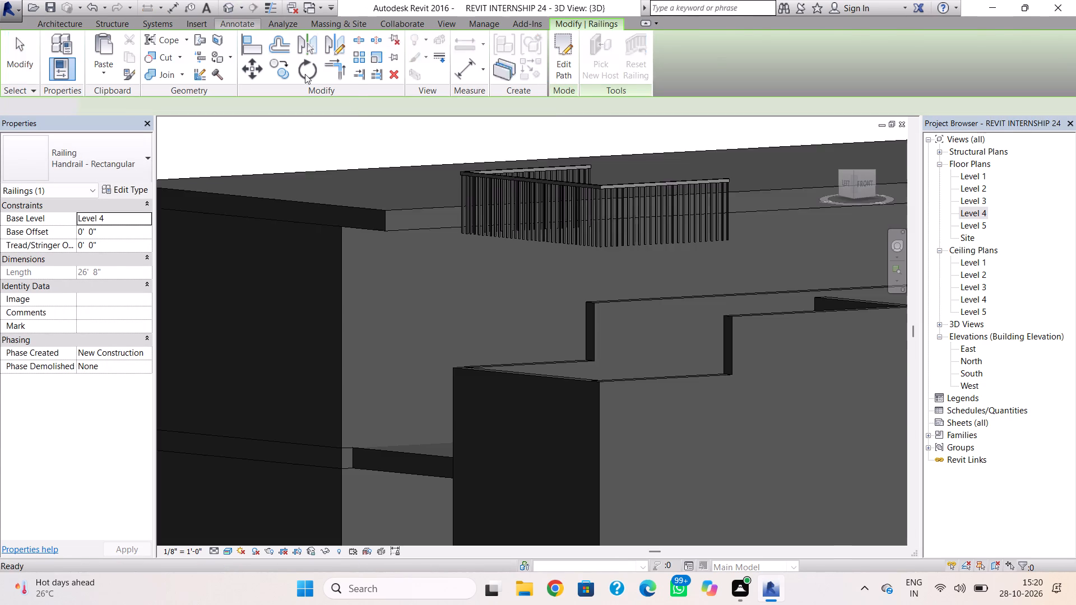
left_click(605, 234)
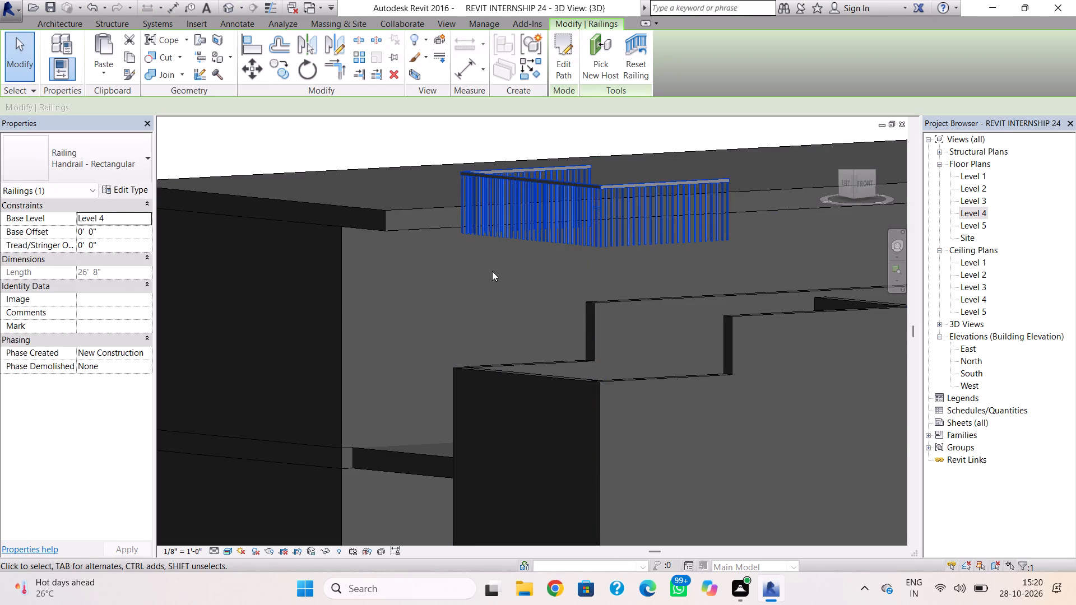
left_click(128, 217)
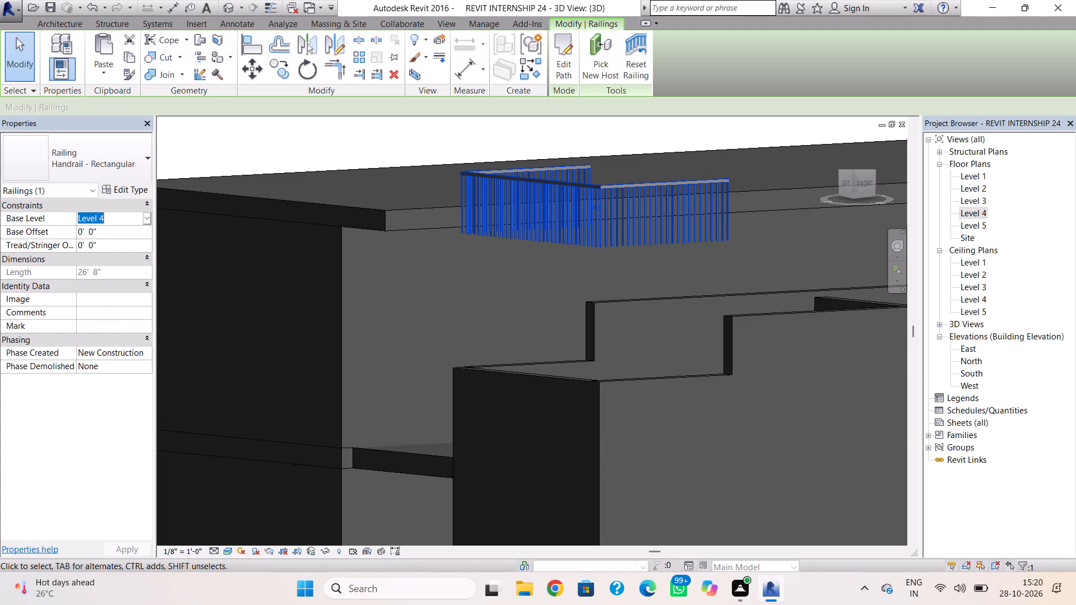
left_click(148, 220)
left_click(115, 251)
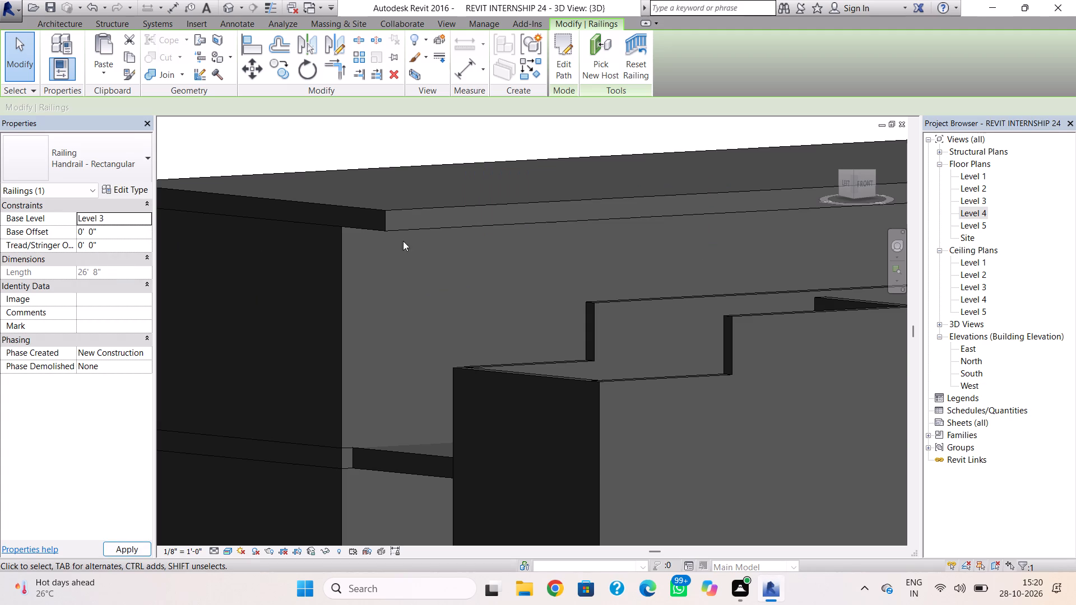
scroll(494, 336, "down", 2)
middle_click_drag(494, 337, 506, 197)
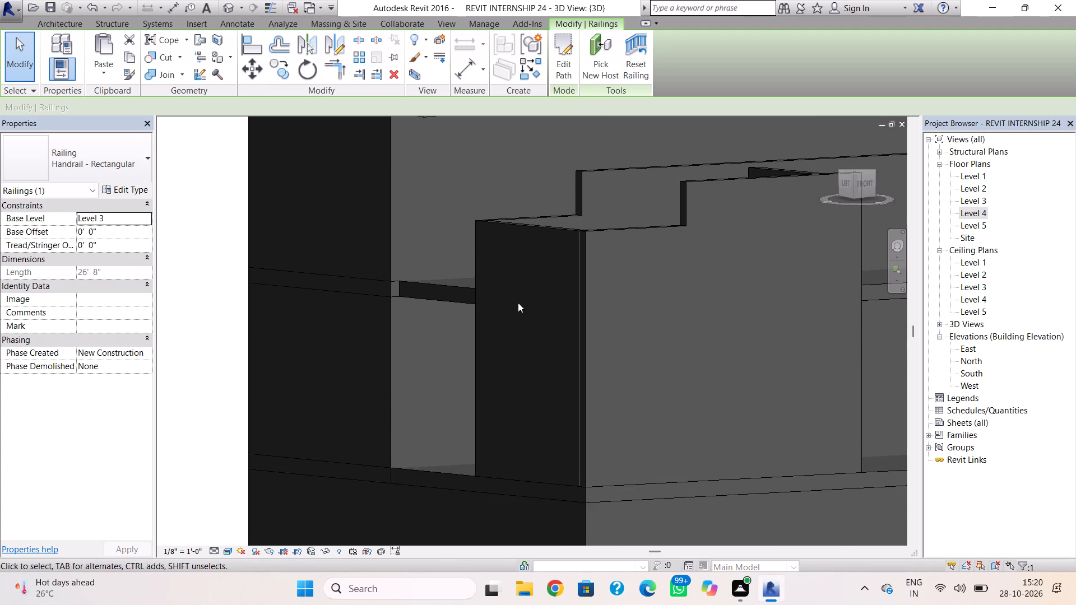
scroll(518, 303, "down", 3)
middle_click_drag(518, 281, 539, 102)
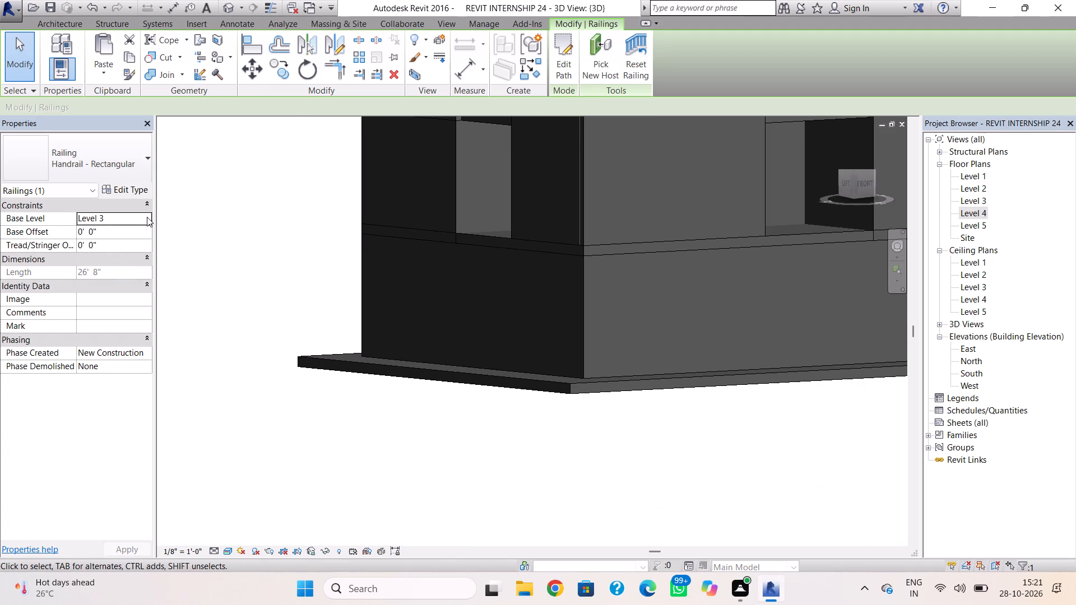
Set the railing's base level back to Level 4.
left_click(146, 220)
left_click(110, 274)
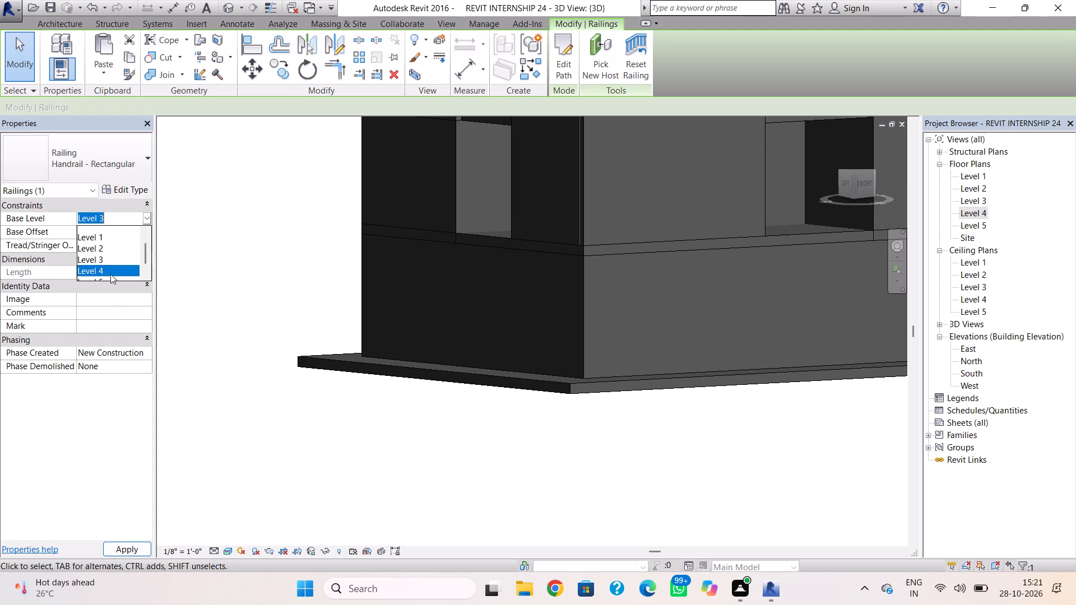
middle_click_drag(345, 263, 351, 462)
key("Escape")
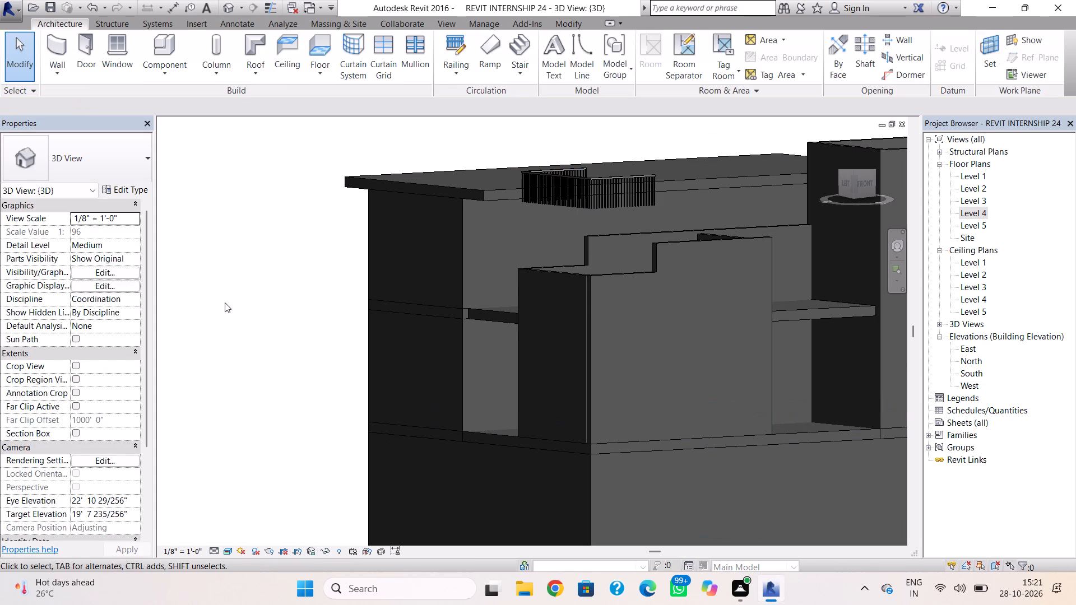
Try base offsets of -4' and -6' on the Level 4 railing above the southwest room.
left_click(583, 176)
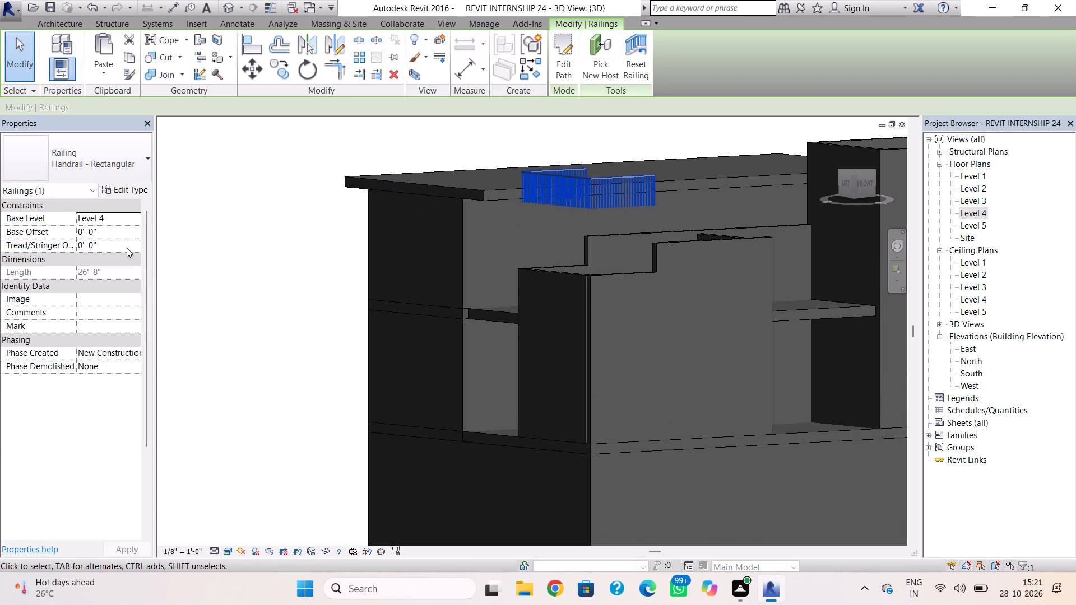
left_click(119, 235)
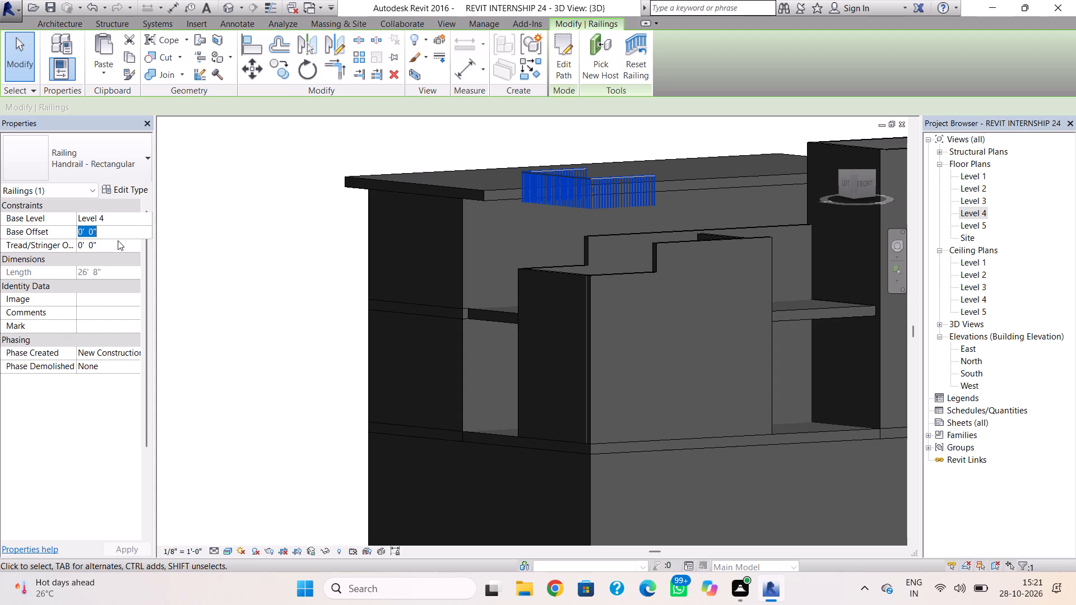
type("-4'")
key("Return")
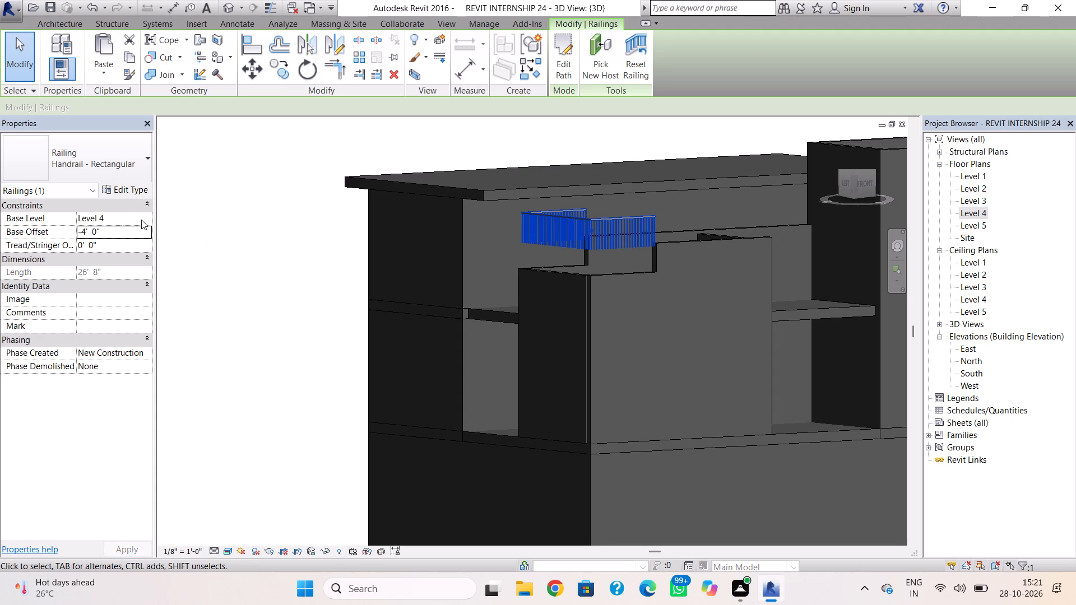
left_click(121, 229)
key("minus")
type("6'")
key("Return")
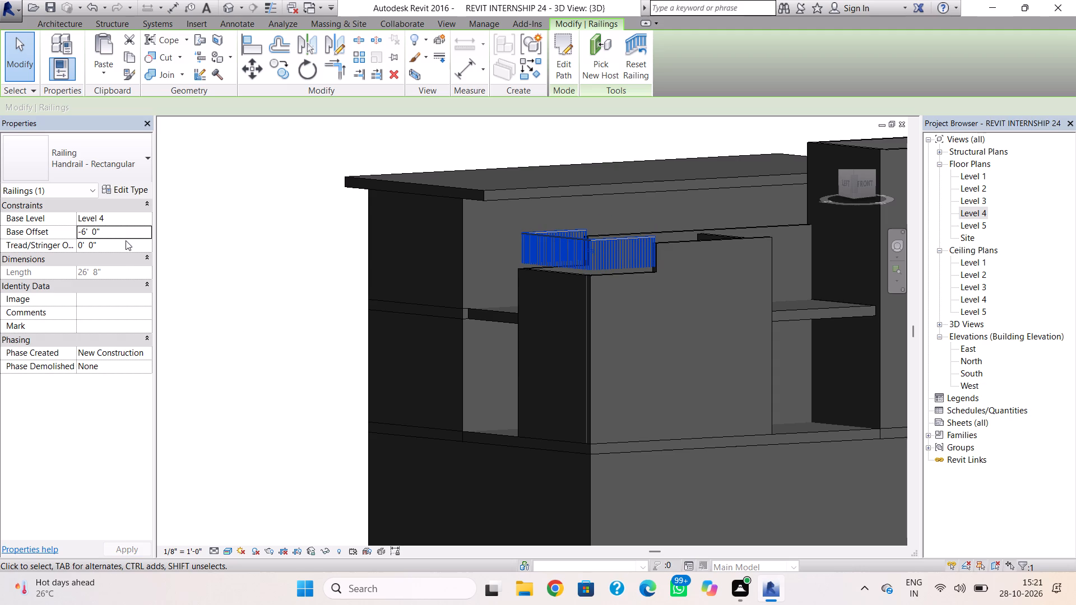
Set the railing's base offset to -7'.
left_click(125, 239)
type("-7'")
key("Return")
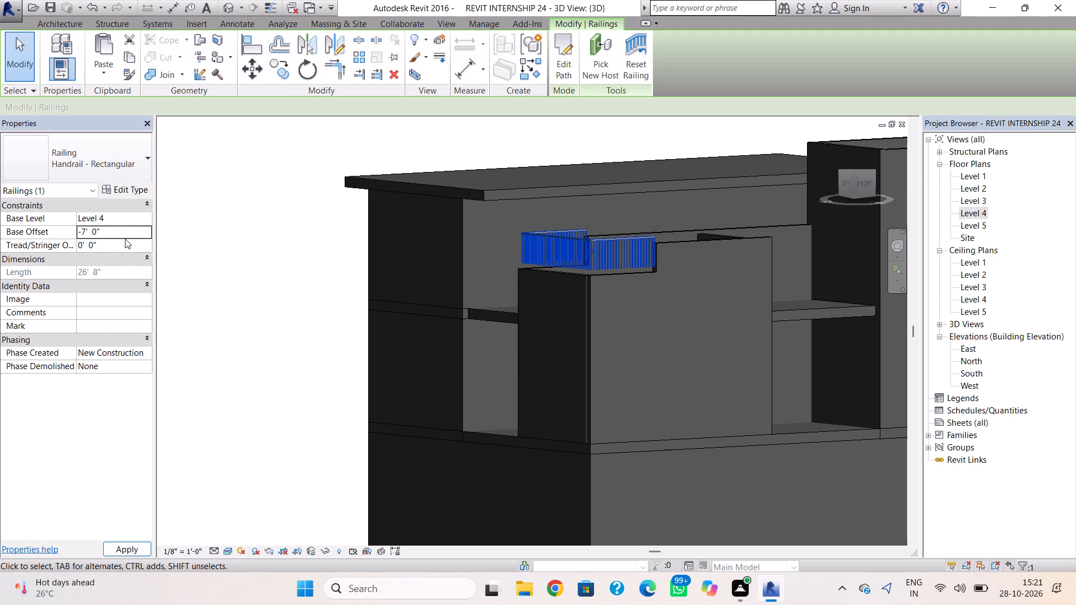
key("Escape")
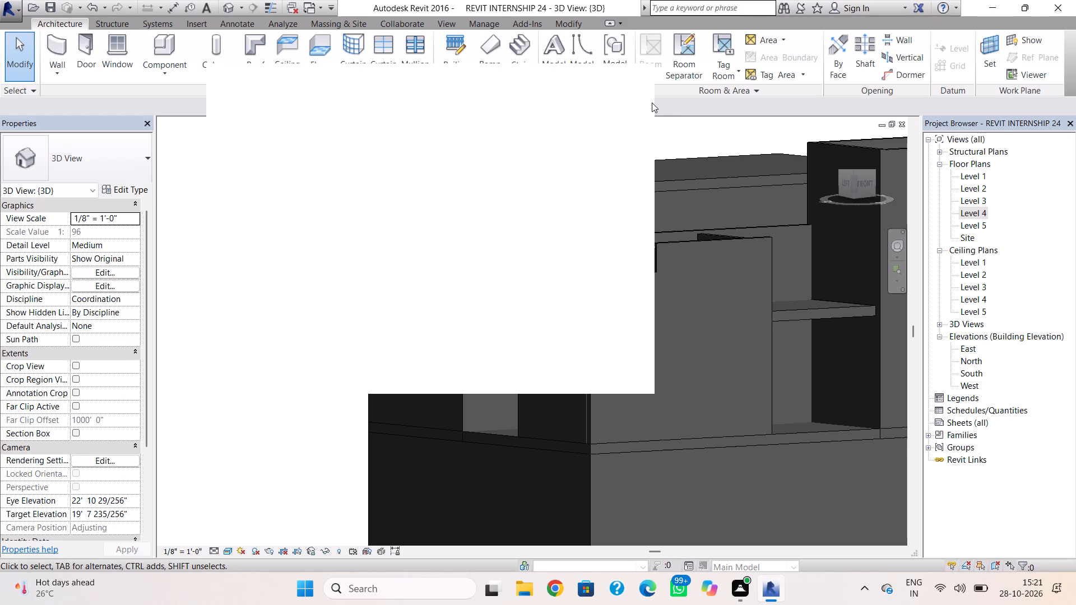
left_click(626, 85)
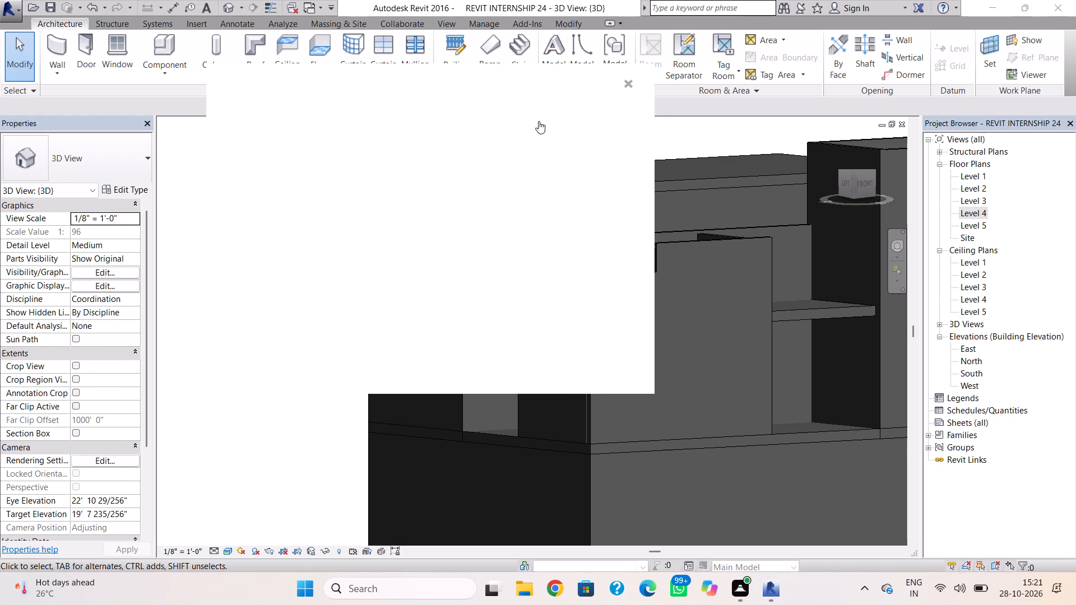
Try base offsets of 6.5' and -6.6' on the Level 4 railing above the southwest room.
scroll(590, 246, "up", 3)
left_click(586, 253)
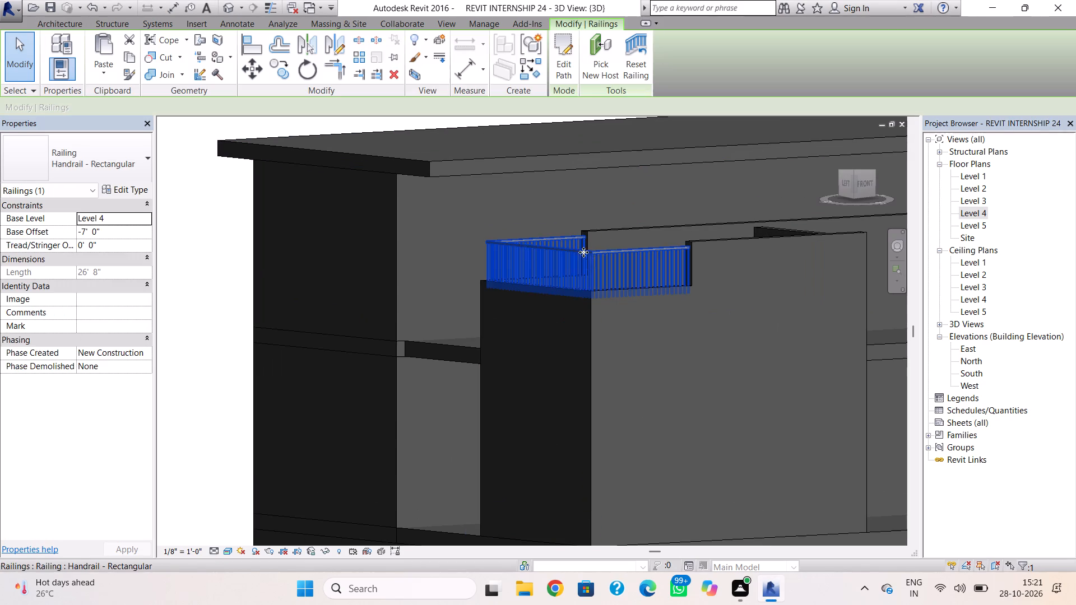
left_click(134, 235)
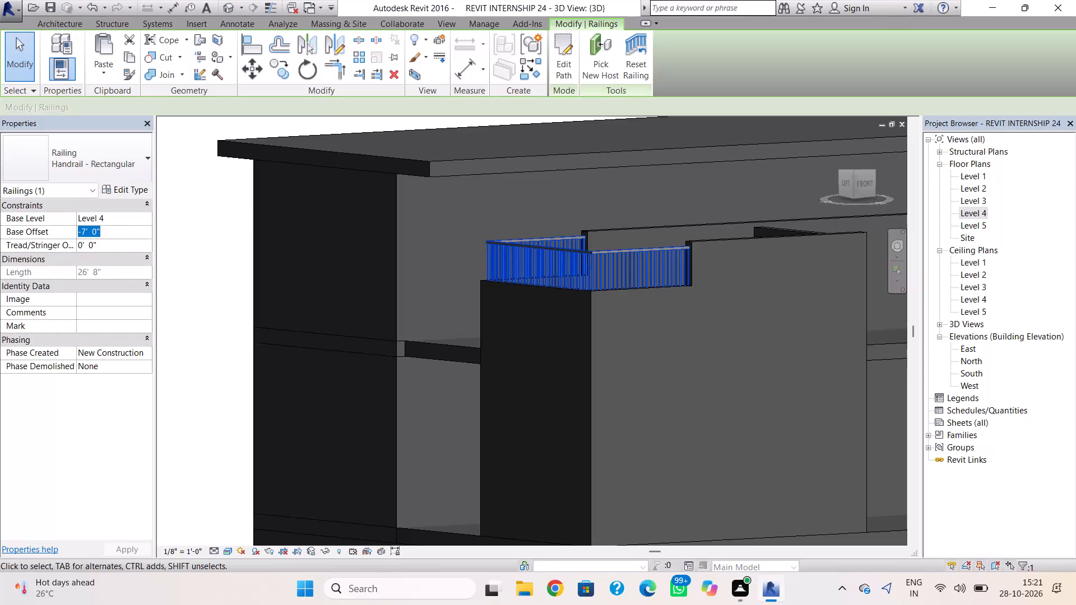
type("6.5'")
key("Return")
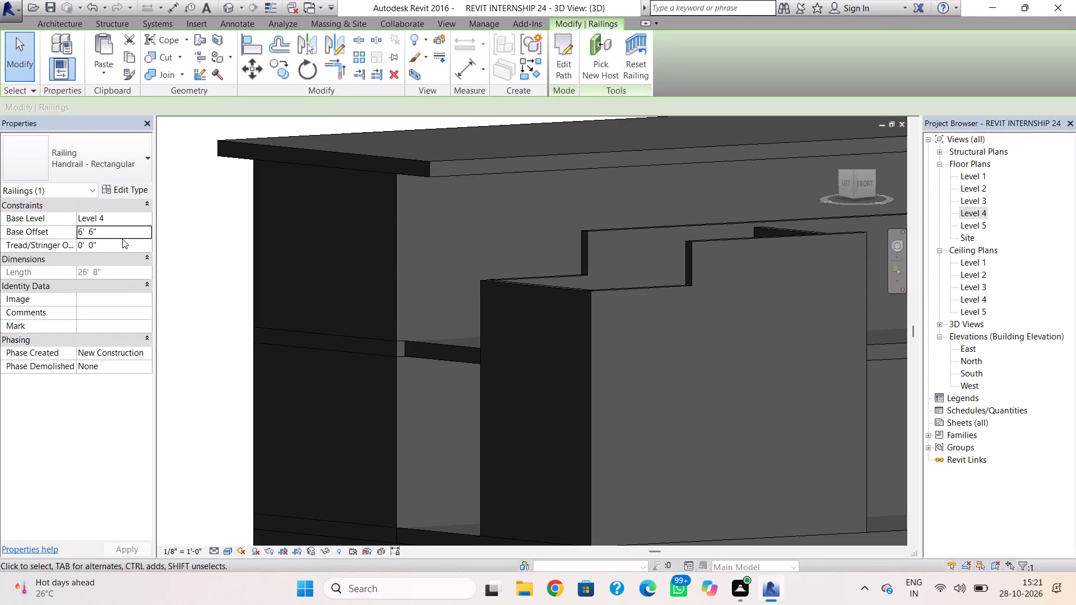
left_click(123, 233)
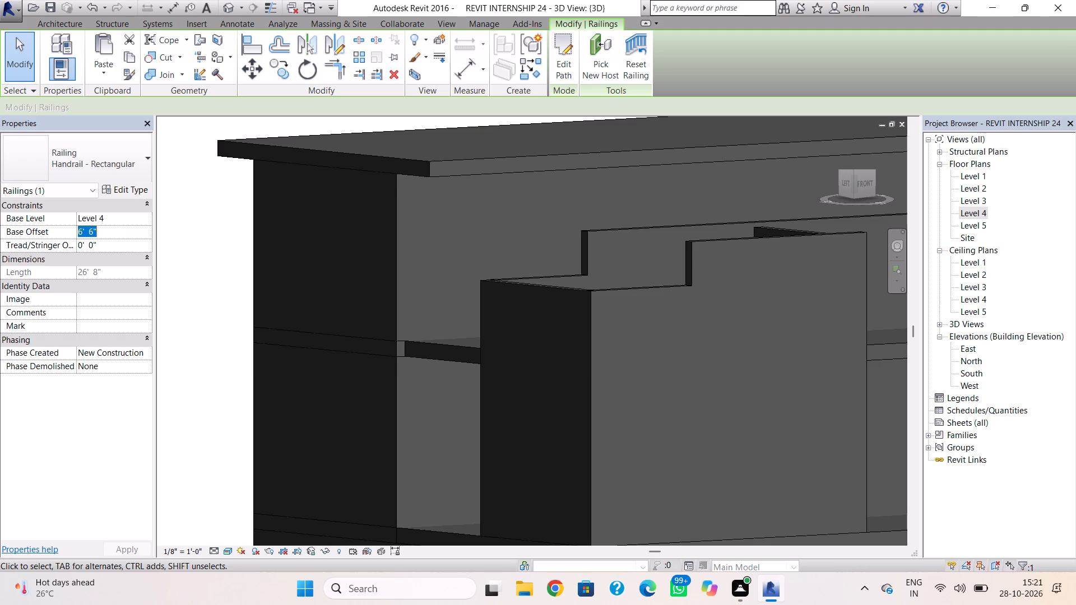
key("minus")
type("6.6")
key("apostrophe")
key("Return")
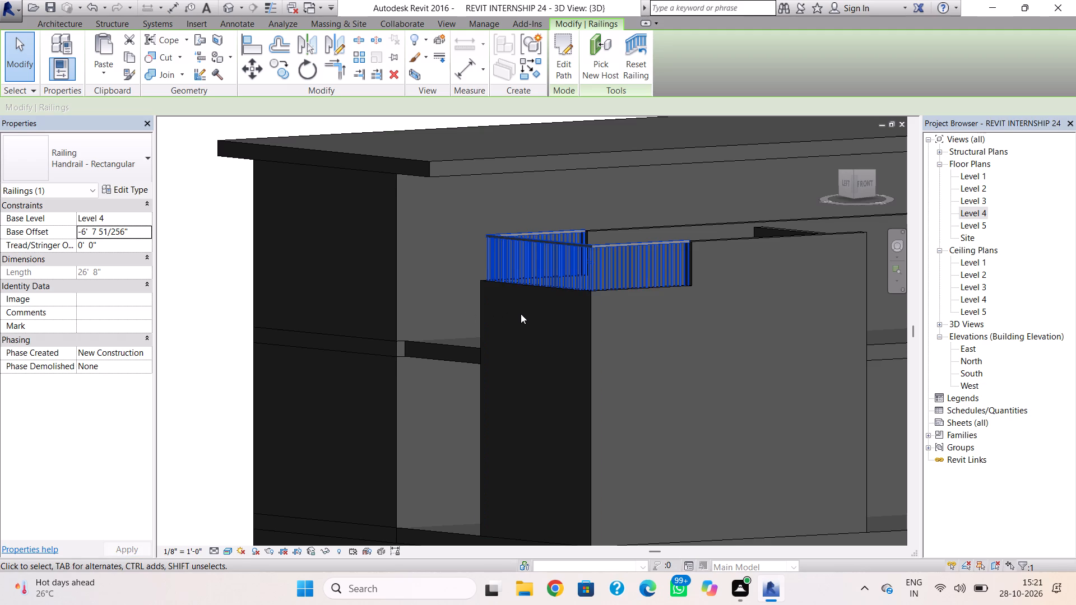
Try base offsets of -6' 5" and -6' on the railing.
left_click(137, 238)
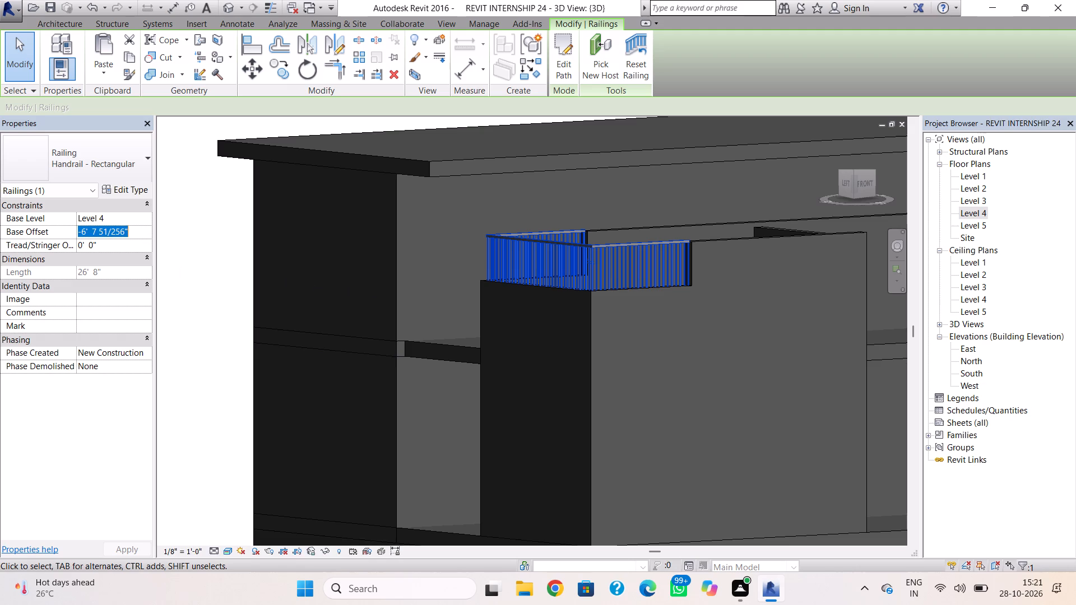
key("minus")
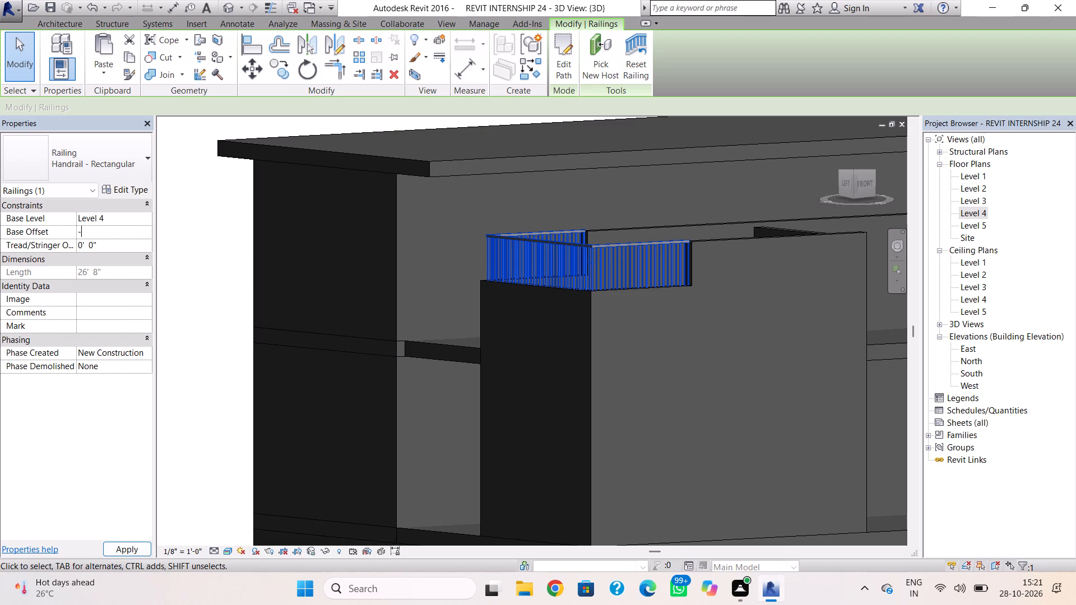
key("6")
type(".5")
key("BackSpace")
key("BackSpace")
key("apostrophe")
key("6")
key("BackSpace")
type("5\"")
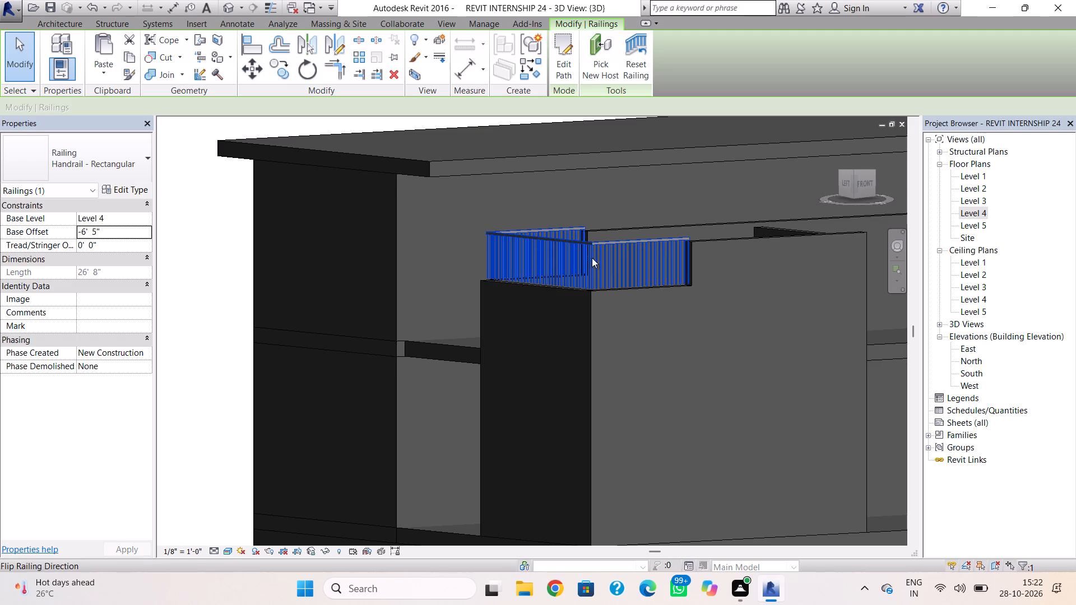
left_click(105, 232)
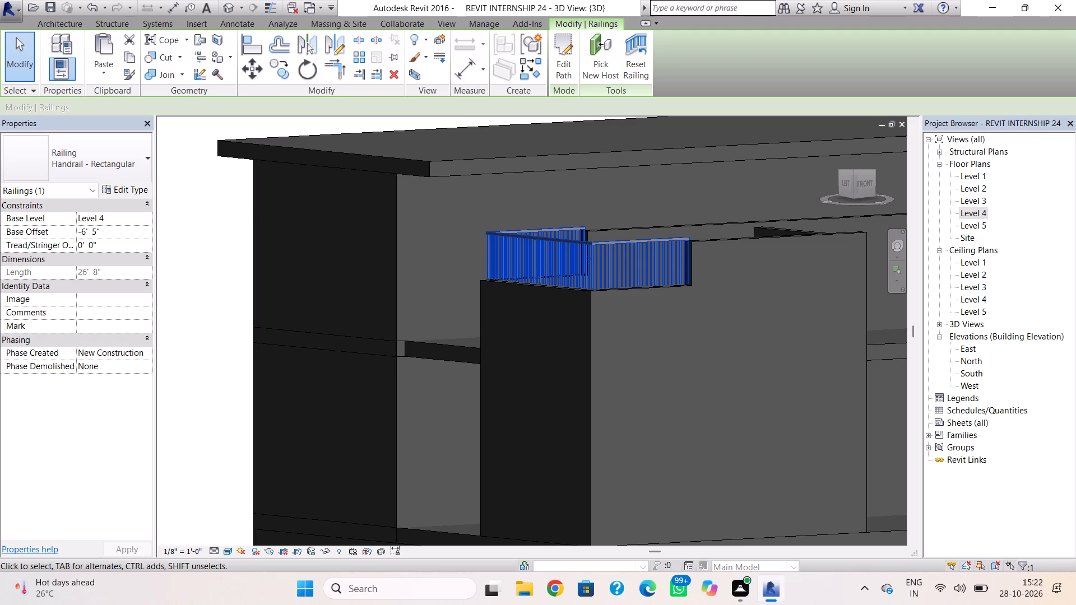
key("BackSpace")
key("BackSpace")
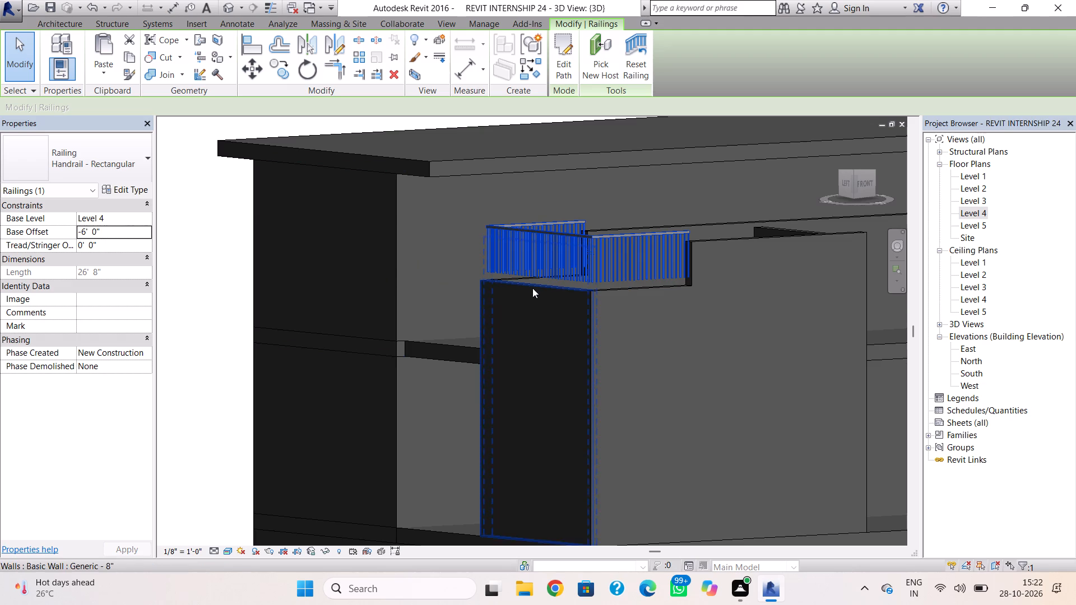
Set the railing's base offset to -6' 8".
left_click(138, 234)
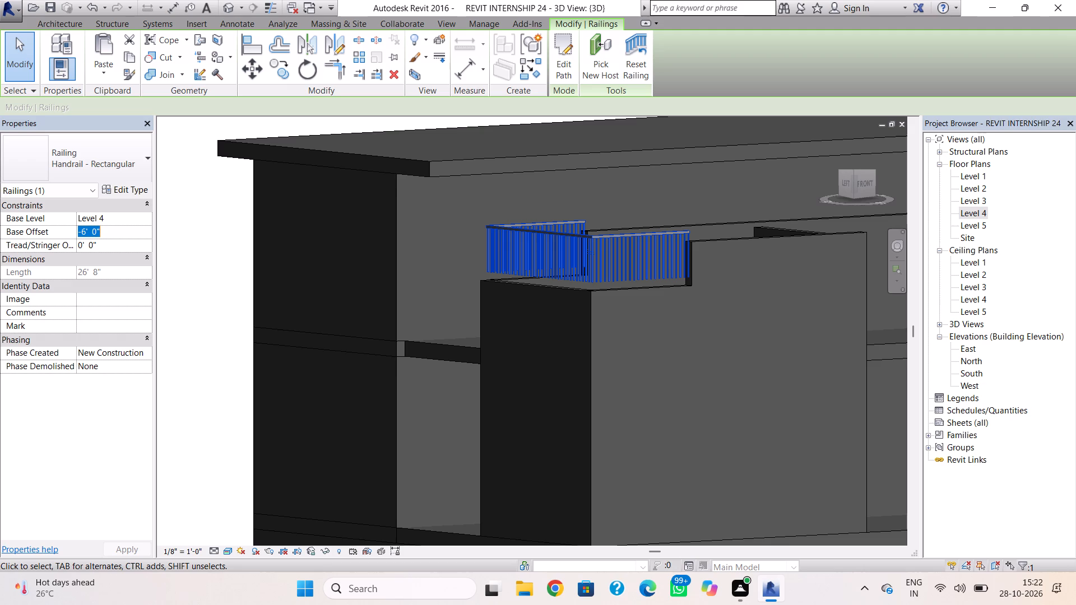
key("8")
key("Escape")
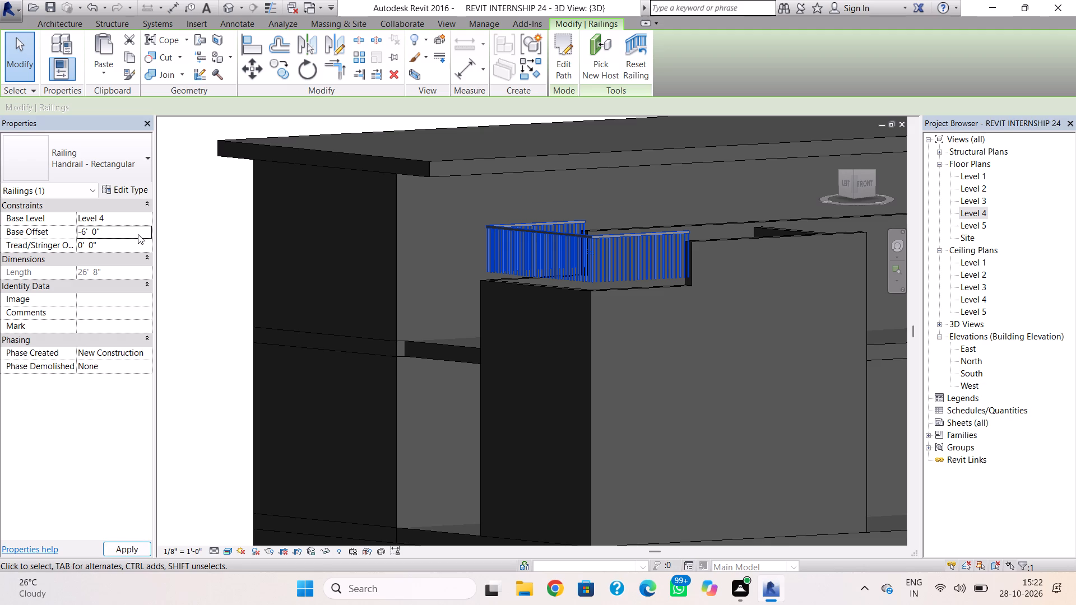
left_click(123, 229)
left_click(123, 229)
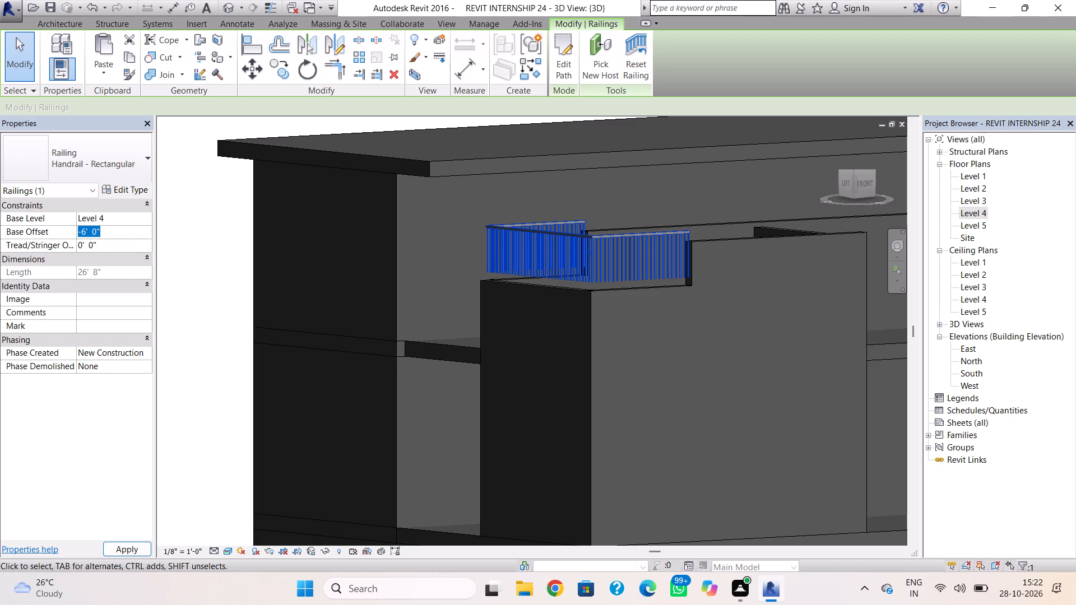
left_click(123, 230)
left_click(115, 238)
key("BackSpace")
key("BackSpace")
key("BackSpace")
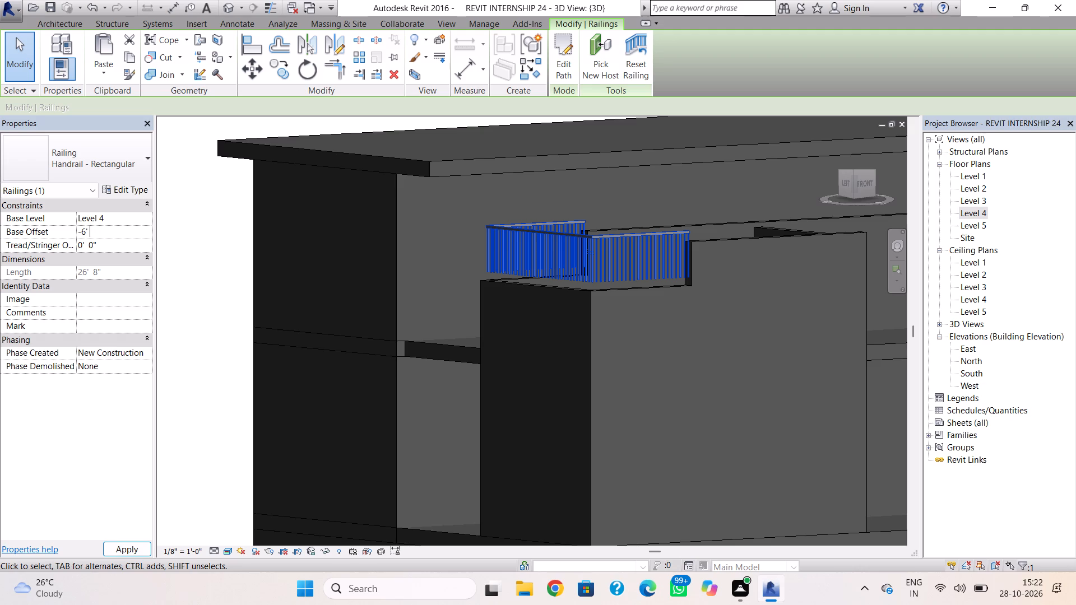
key("8")
key("shift+quotedbl")
key("Return")
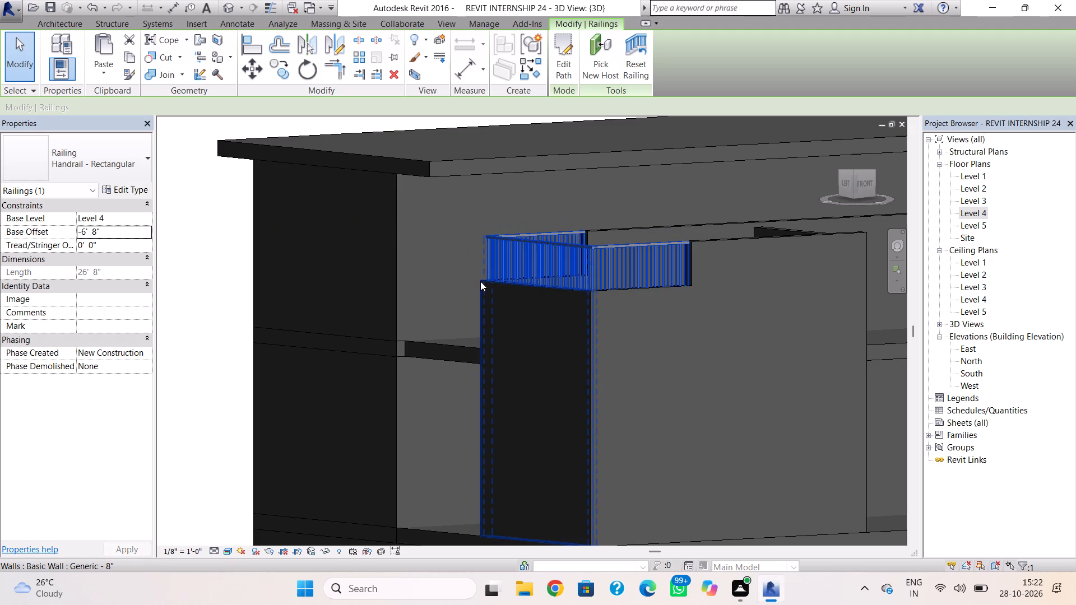
key("Escape")
Change the southwest room railing's type to Glass Panel - Bottom Fill.
right_click_drag(560, 283, 612, 314, "shift")
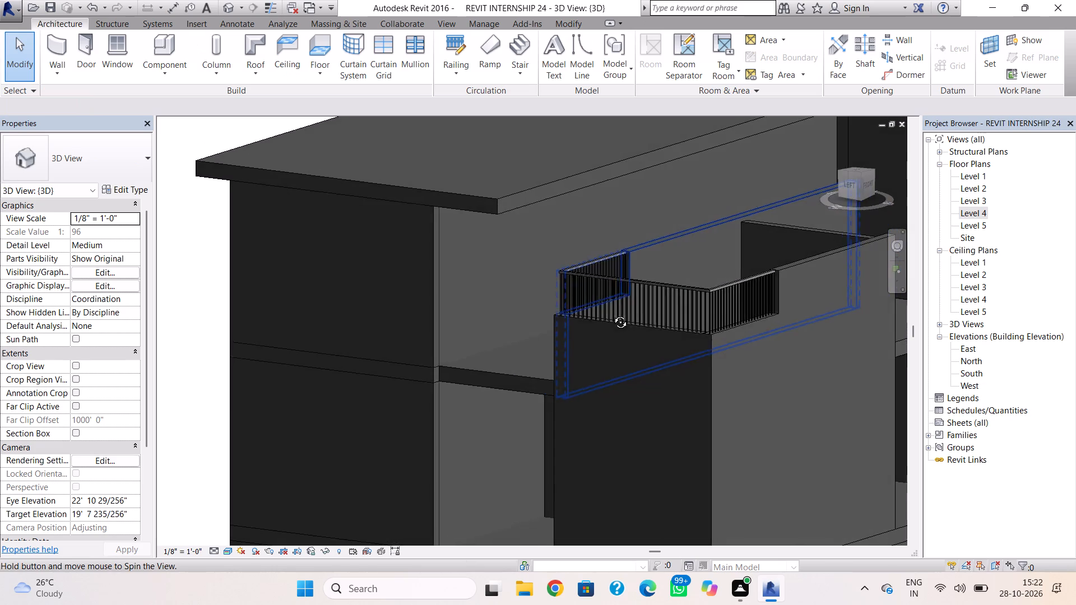
right_click_drag(612, 314, 602, 300, "shift")
left_click(634, 271)
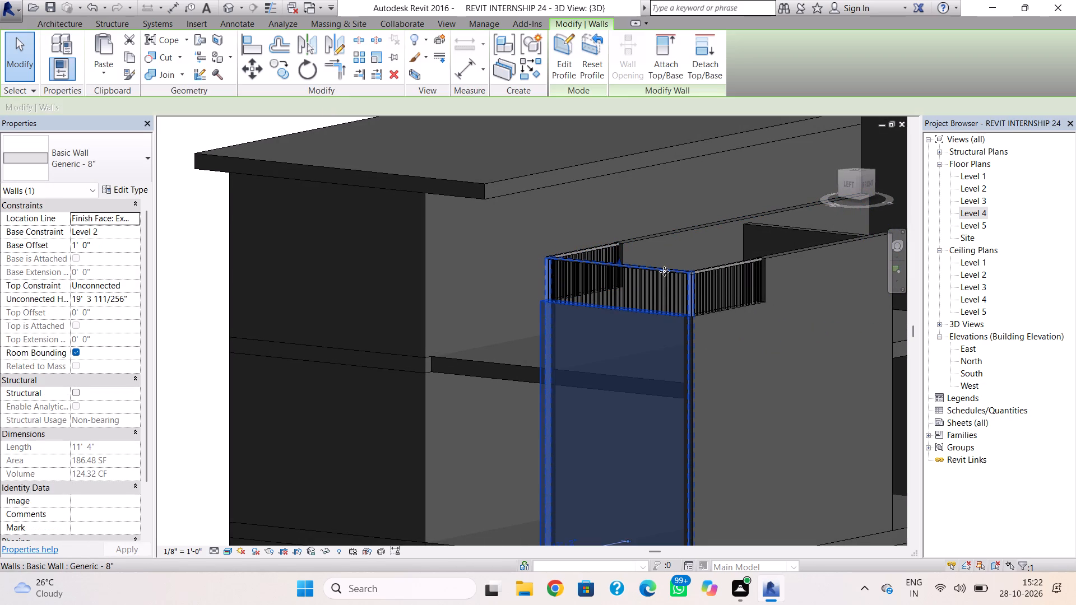
key("Escape")
left_click(701, 274)
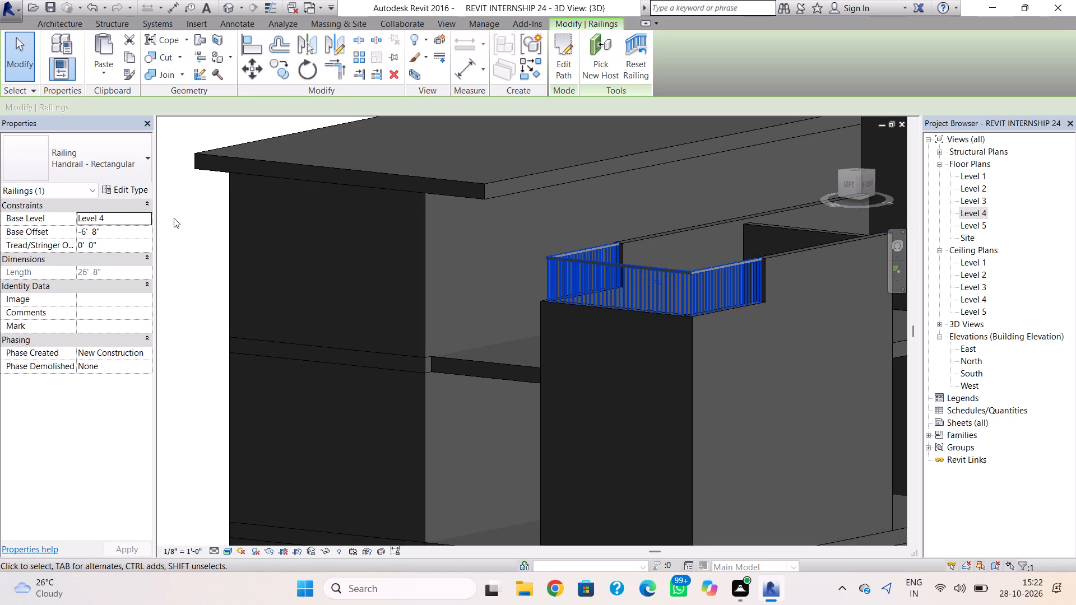
left_click(126, 175)
left_click(100, 227)
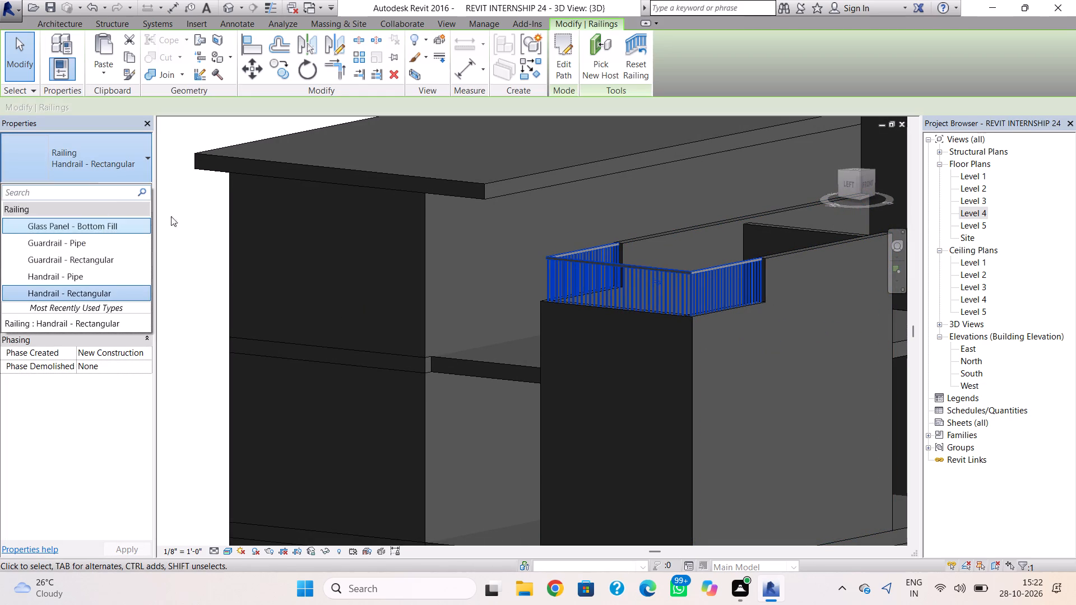
key("Escape")
scroll(712, 281, "down", 3)
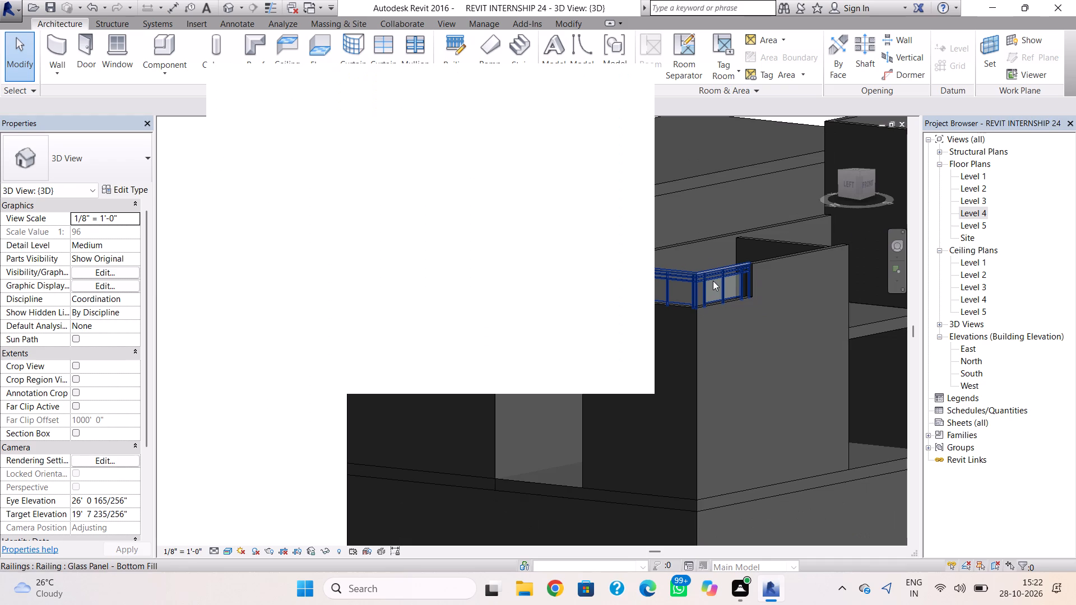
scroll(717, 278, "up", 1)
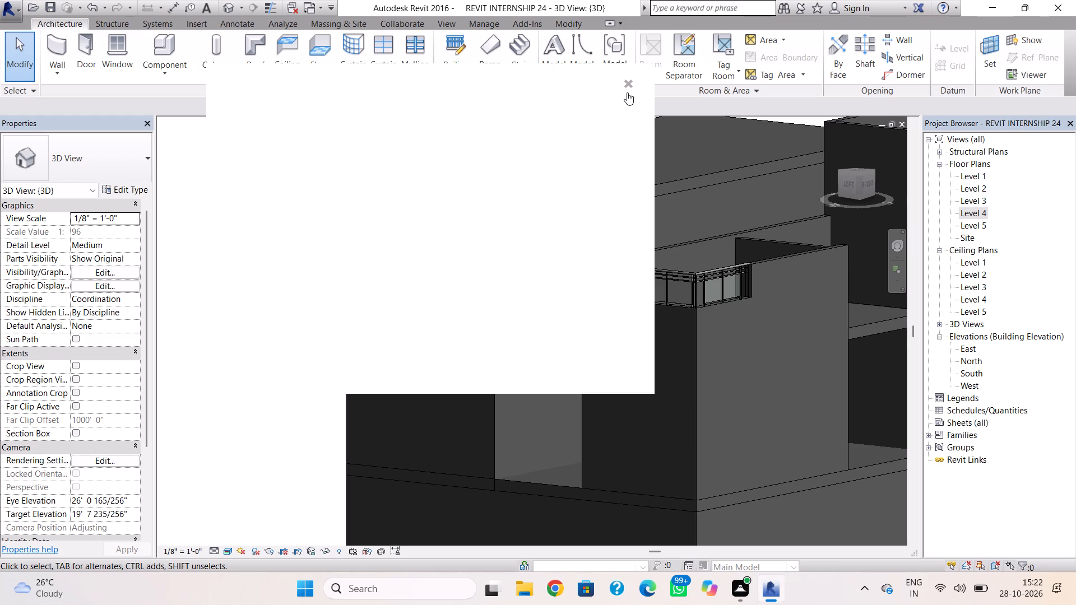
left_click(627, 84)
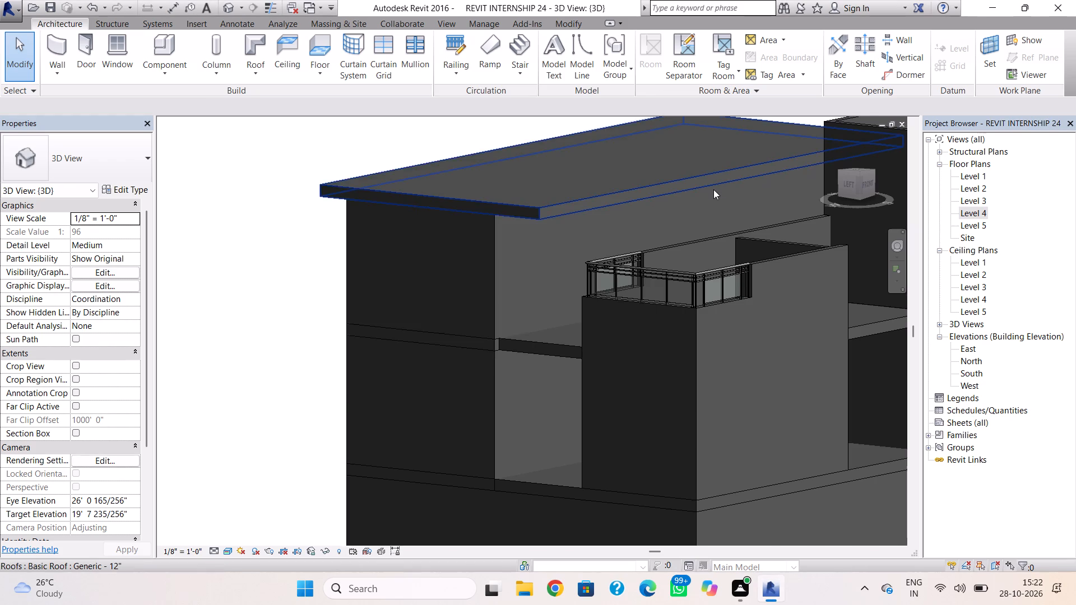
Lower the top of the southwest room's east end wall to the intermediate roof slab in the 3D view.
scroll(713, 191, "down", 2)
middle_click_drag(710, 202, 639, 226)
right_click_drag(672, 261, 585, 279, "shift")
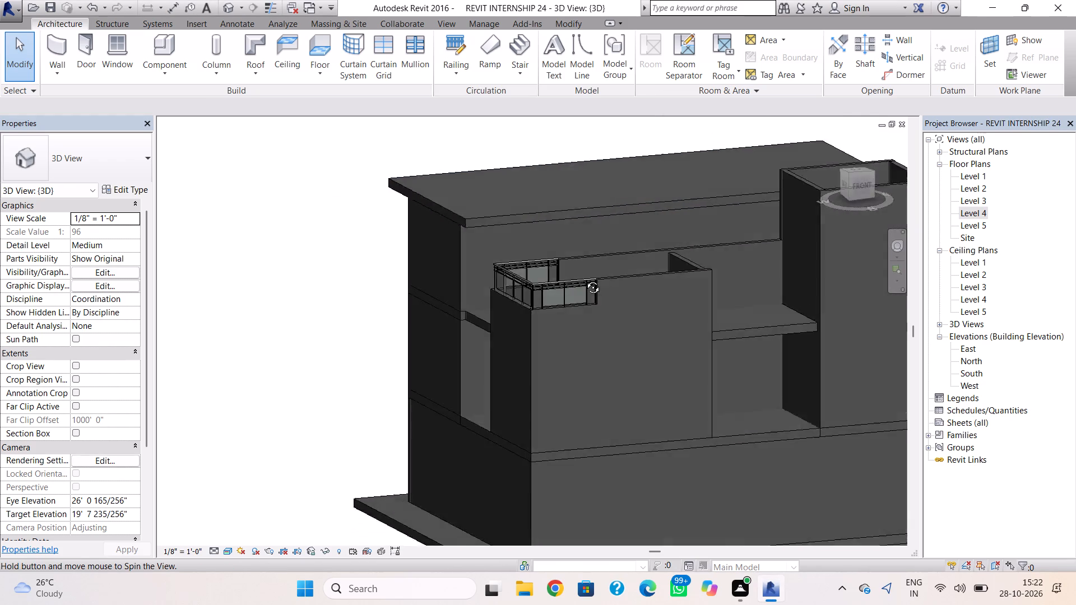
right_click_drag(585, 279, 429, 276, "shift")
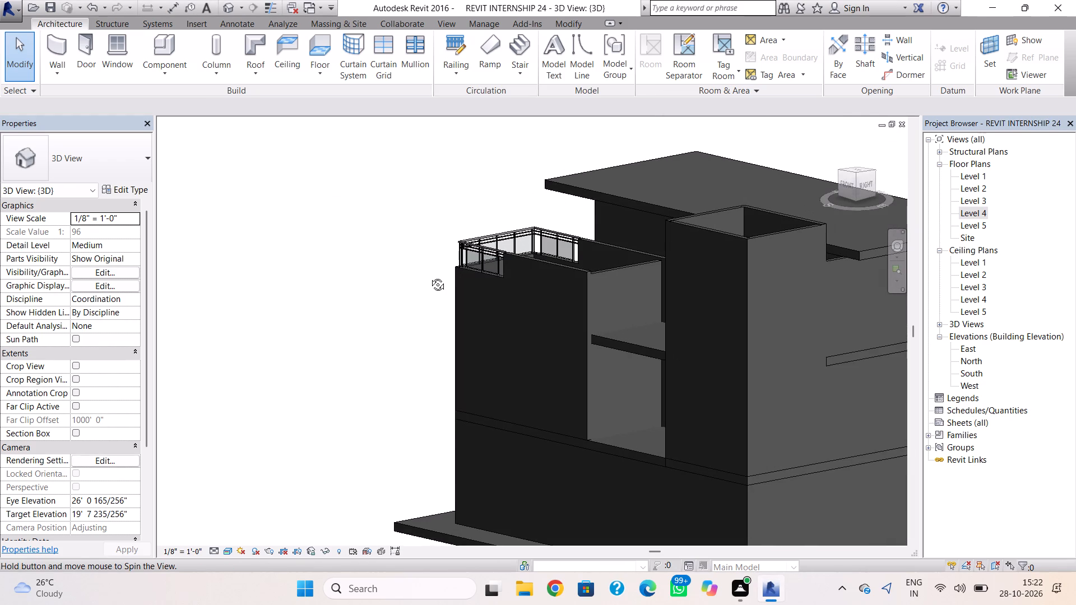
right_click_drag(429, 276, 428, 276, "shift")
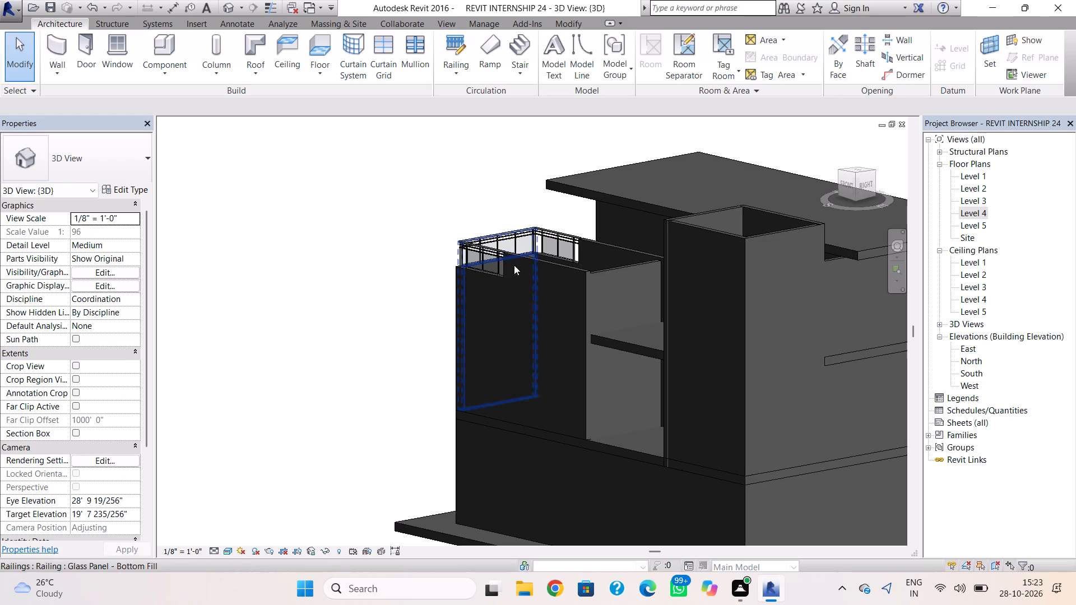
left_click(623, 269)
left_click_drag(623, 262, 637, 339)
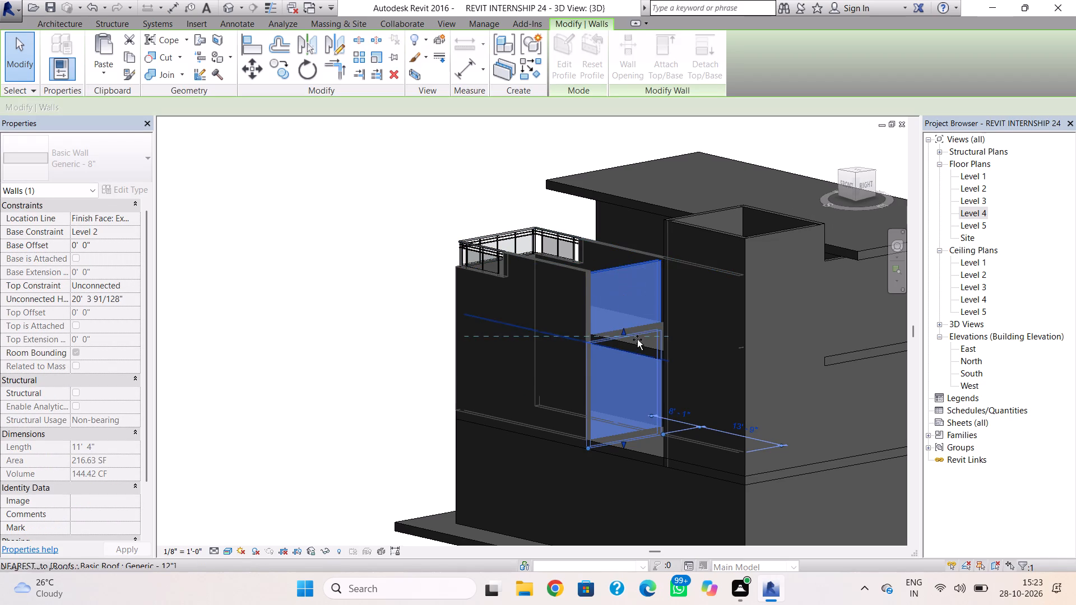
left_click_drag(637, 339, 632, 331)
key("Escape")
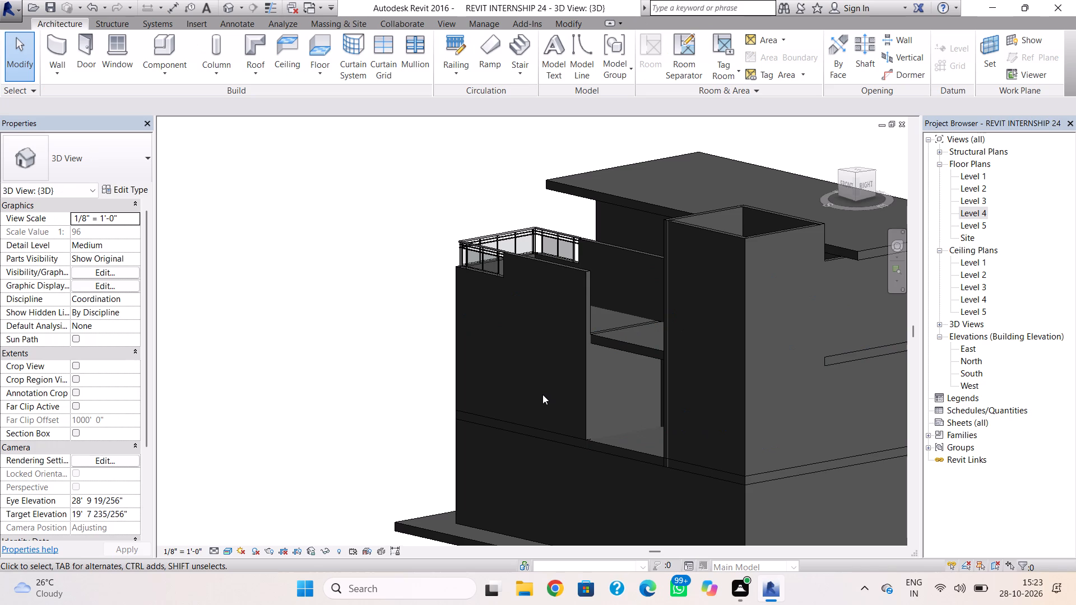
key("Escape")
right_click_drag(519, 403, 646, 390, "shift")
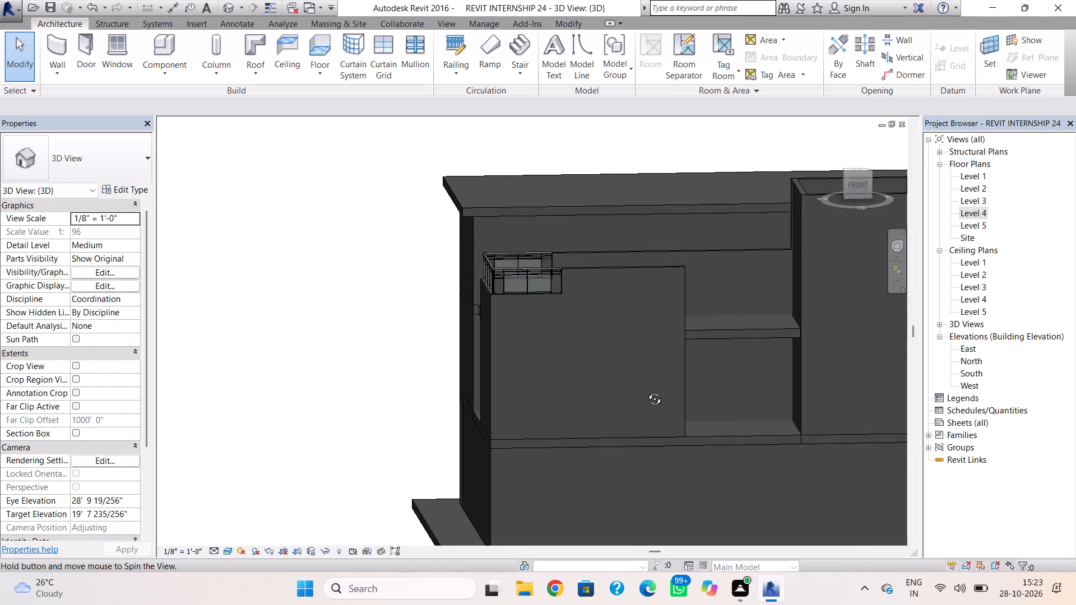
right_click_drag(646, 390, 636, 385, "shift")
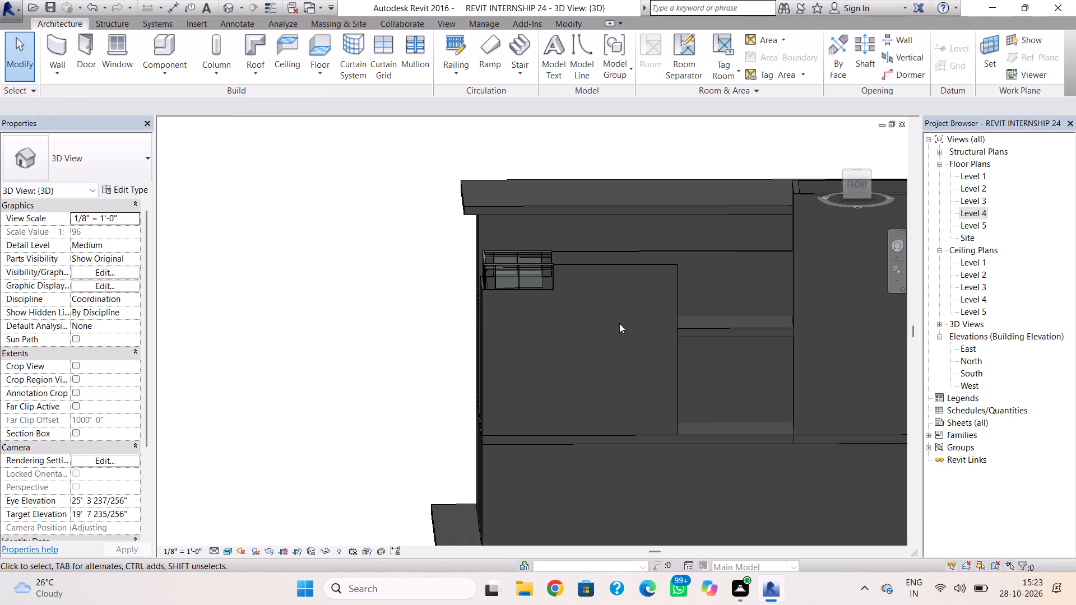
Start an in-place model in the Walls category from the front 3D view.
right_click_drag(634, 343, 633, 308, "shift")
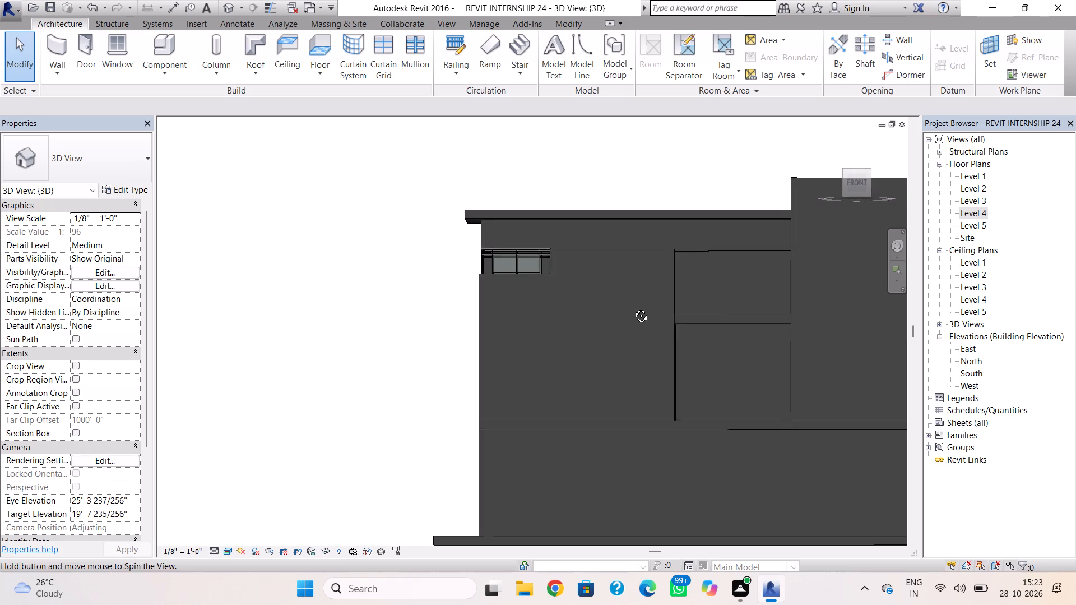
right_click_drag(633, 308, 637, 308, "shift")
left_click(859, 178)
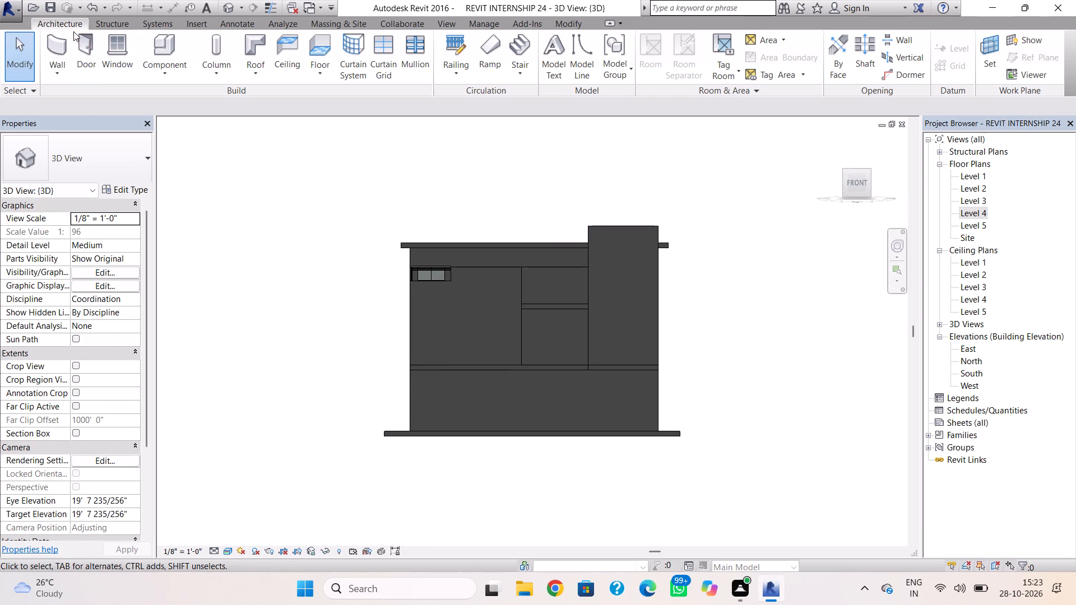
left_click(161, 71)
left_click(188, 121)
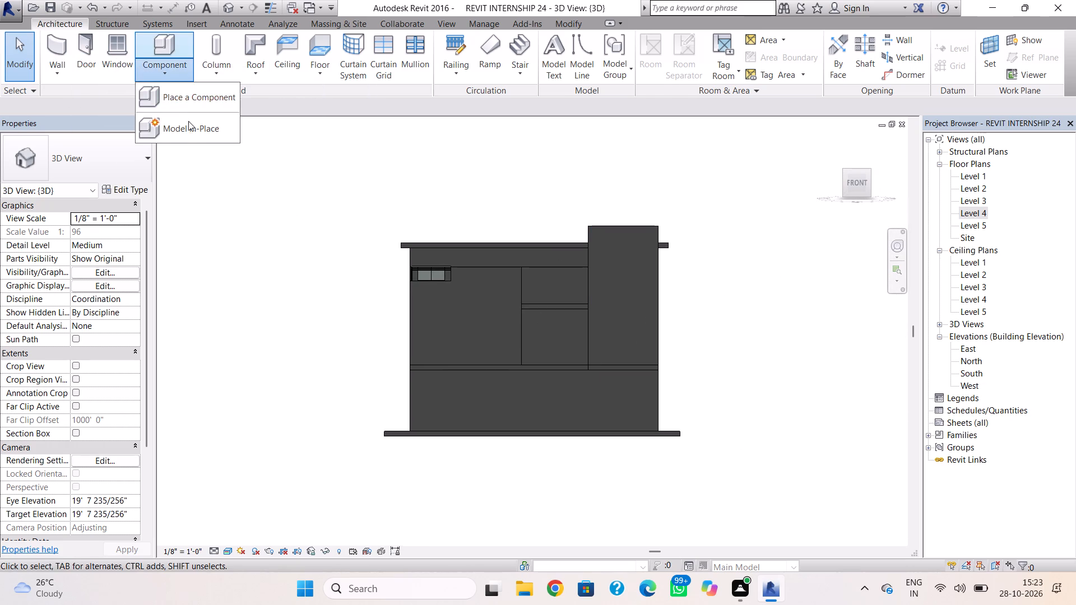
left_click_drag(630, 213, 626, 302)
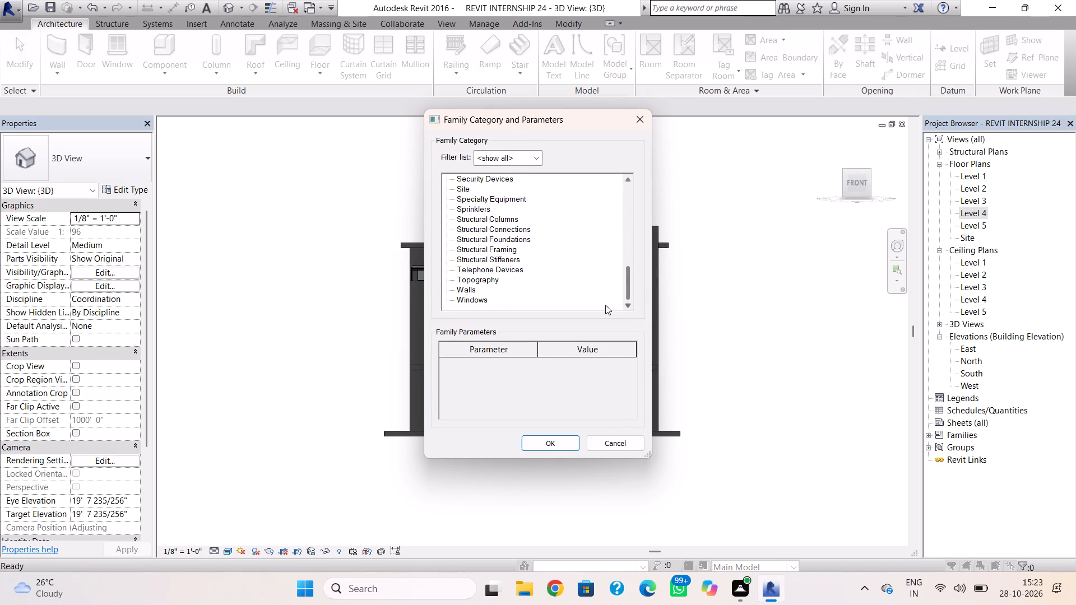
left_click(467, 292)
left_click(550, 440)
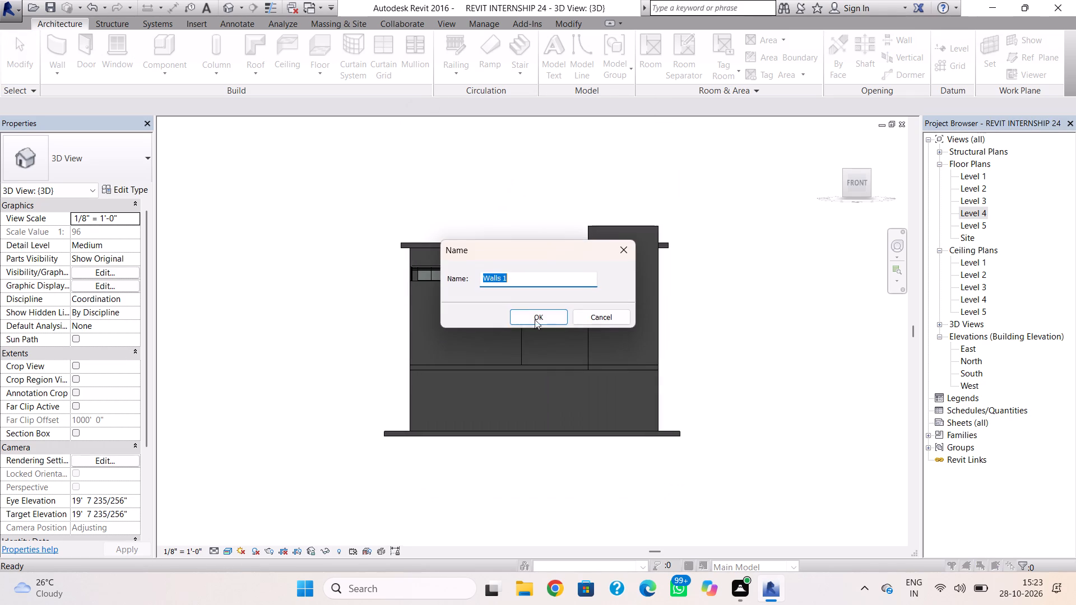
left_click(536, 314)
Set the work plane by picking the front face of the intermediate roof slab.
scroll(517, 281, "up", 3)
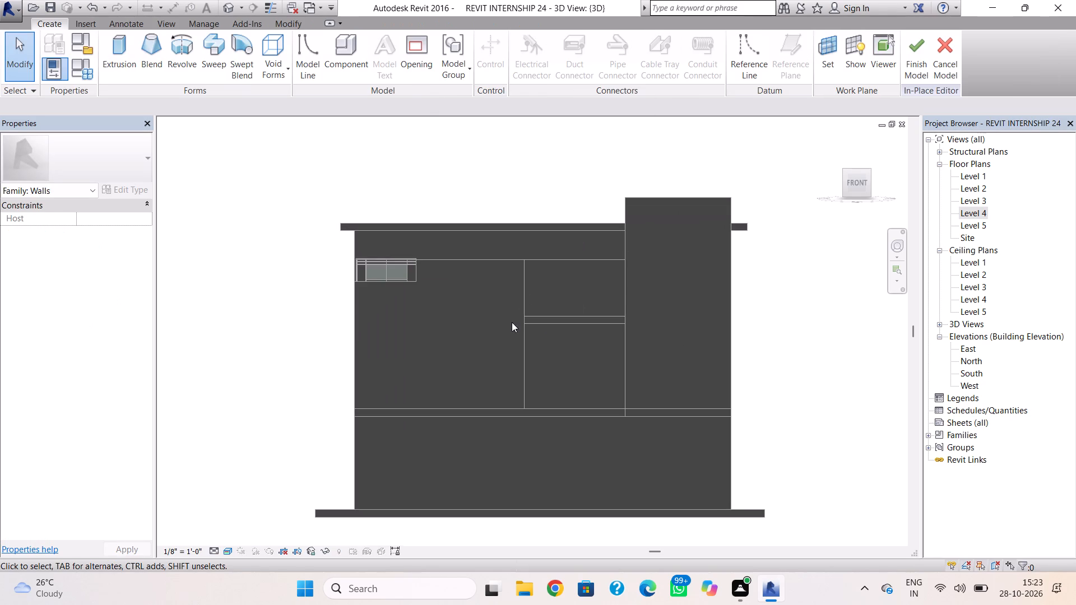
middle_click_drag(557, 352, 555, 313)
scroll(555, 315, "up", 1)
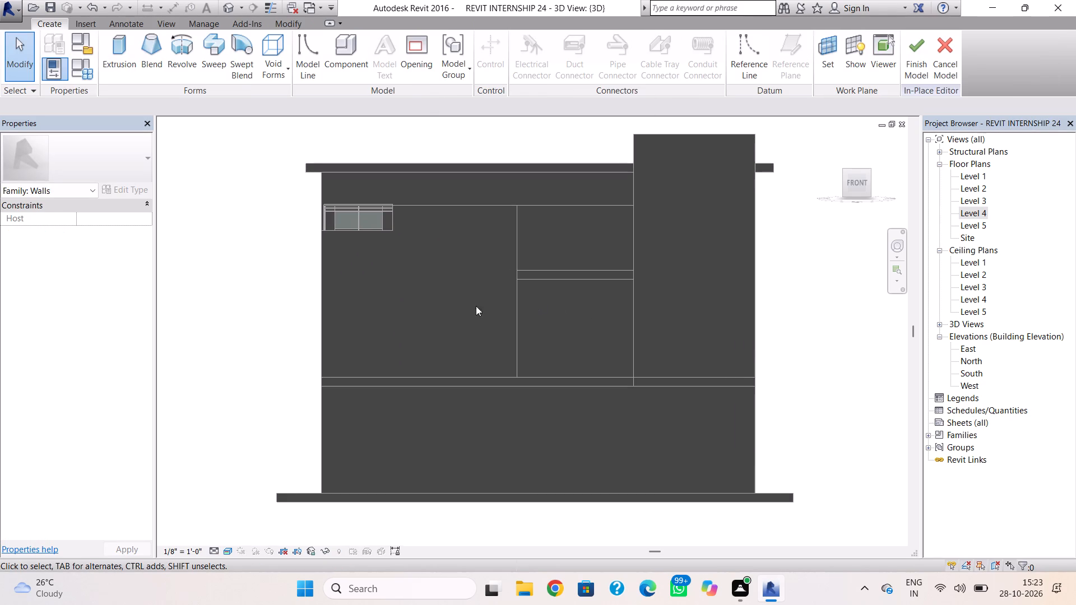
left_click(816, 55)
left_click(509, 322)
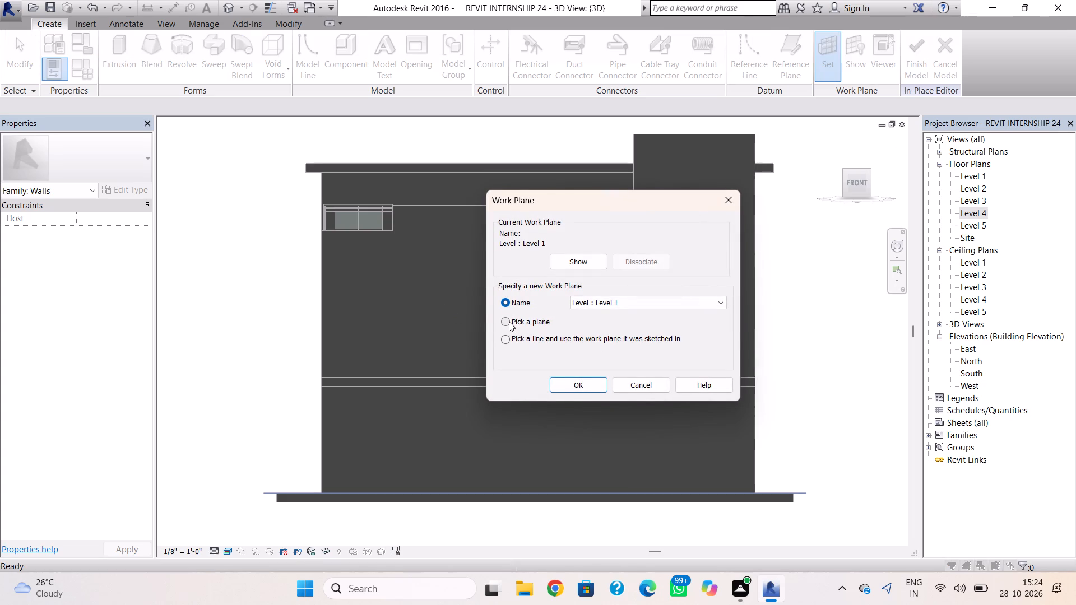
left_click(555, 380)
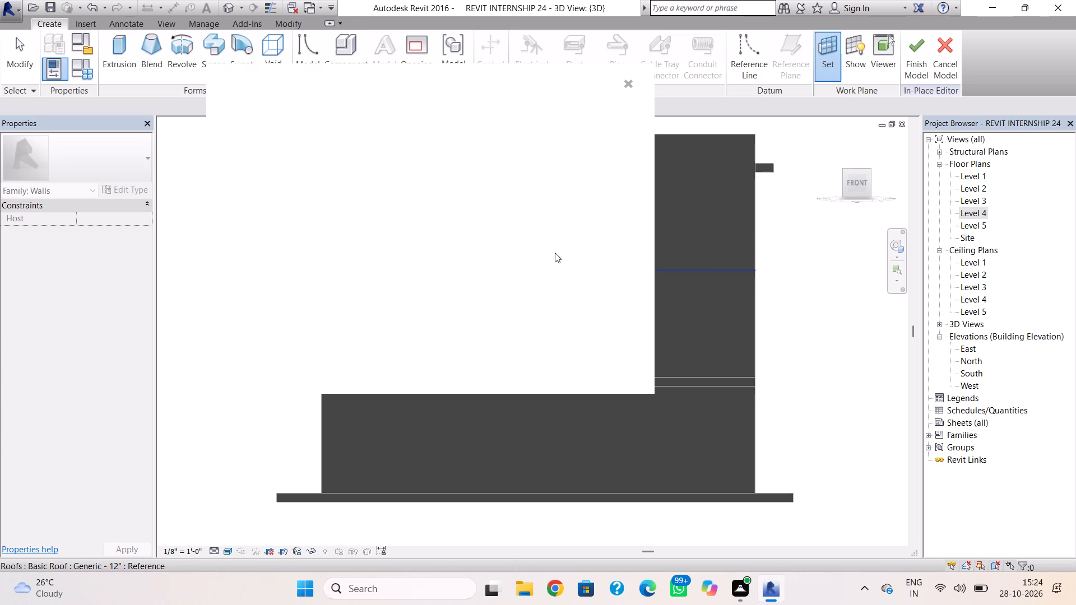
left_click(626, 85)
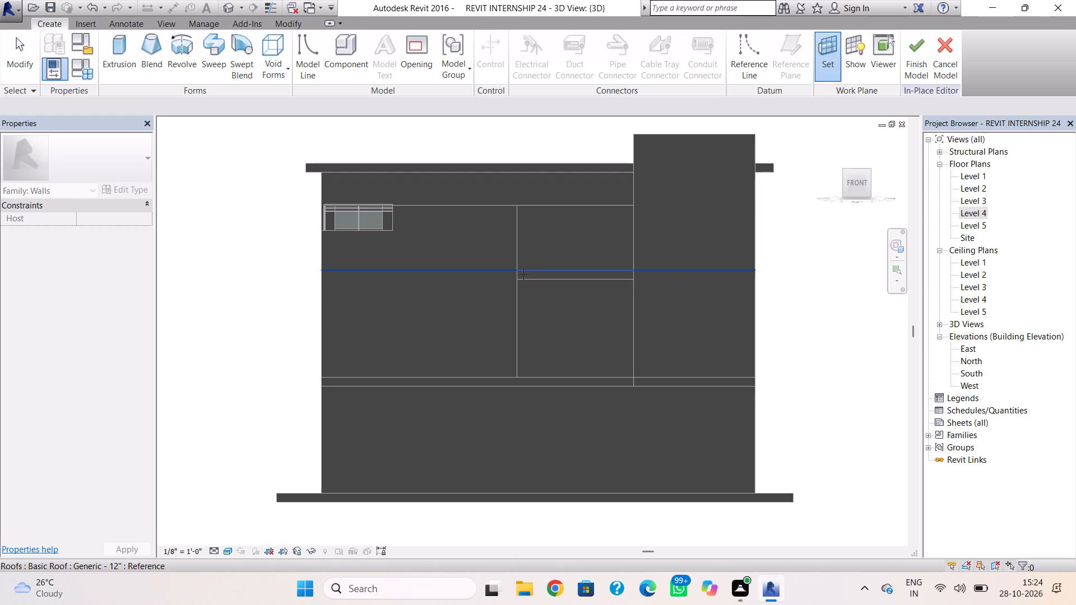
scroll(523, 274, "up", 7)
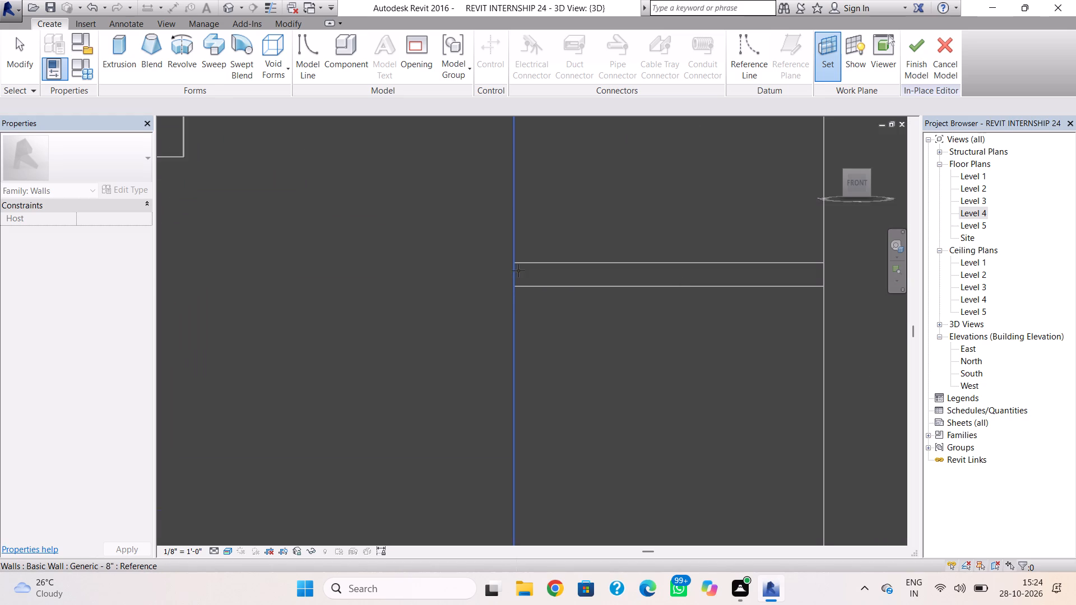
right_click_drag(537, 295, 575, 315, "shift")
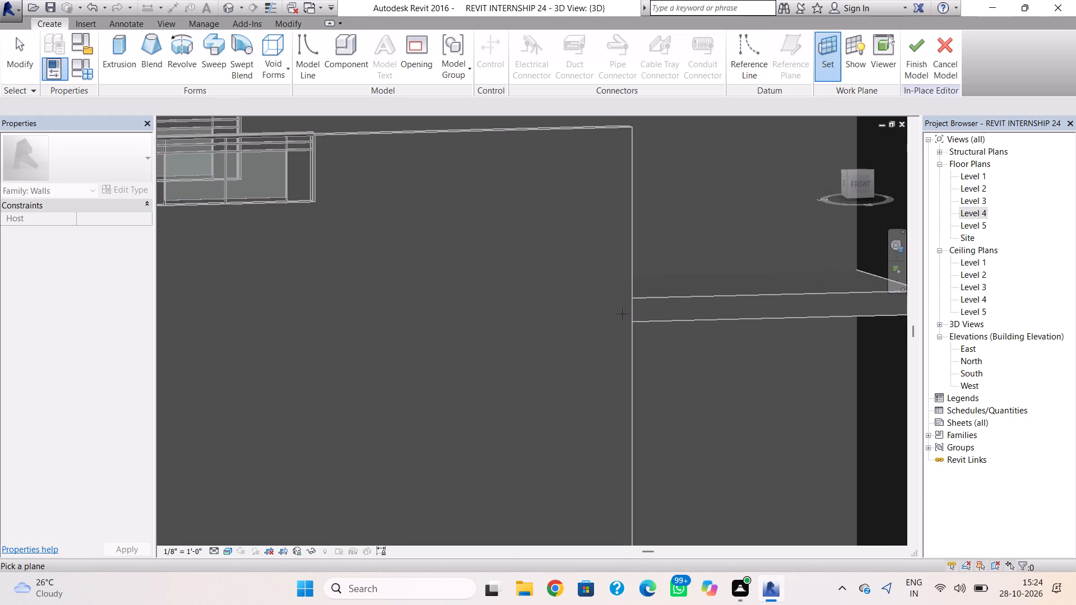
left_click(639, 304)
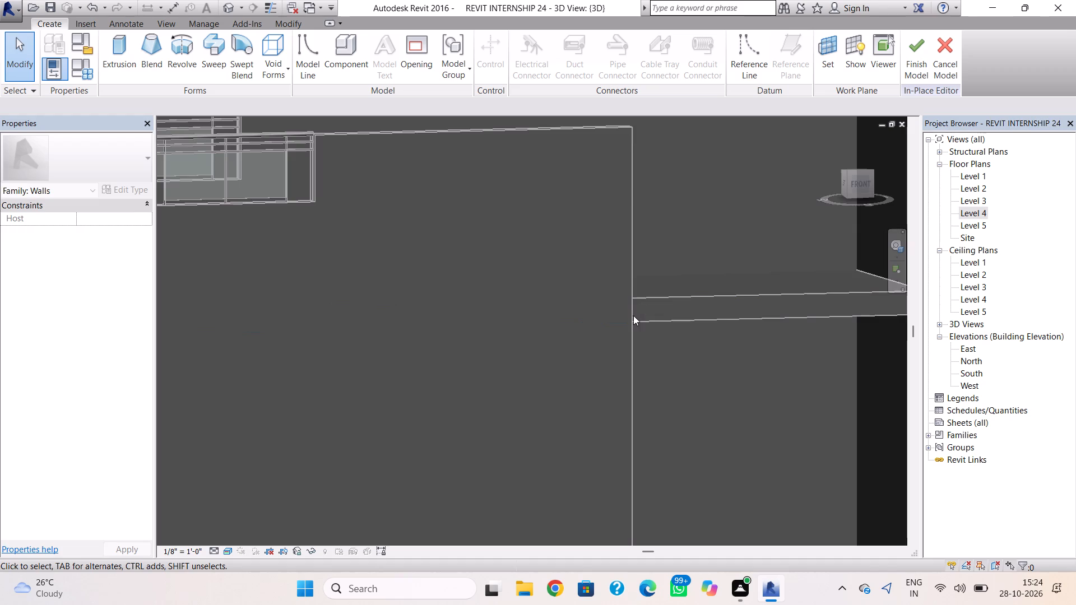
Extrude a rectangle 1' 0" deep across the intermediate roof slab's front edge, extending slightly above the slab, and finish the in-place model.
scroll(622, 327, "down", 1)
right_click_drag(607, 320, 573, 294, "shift")
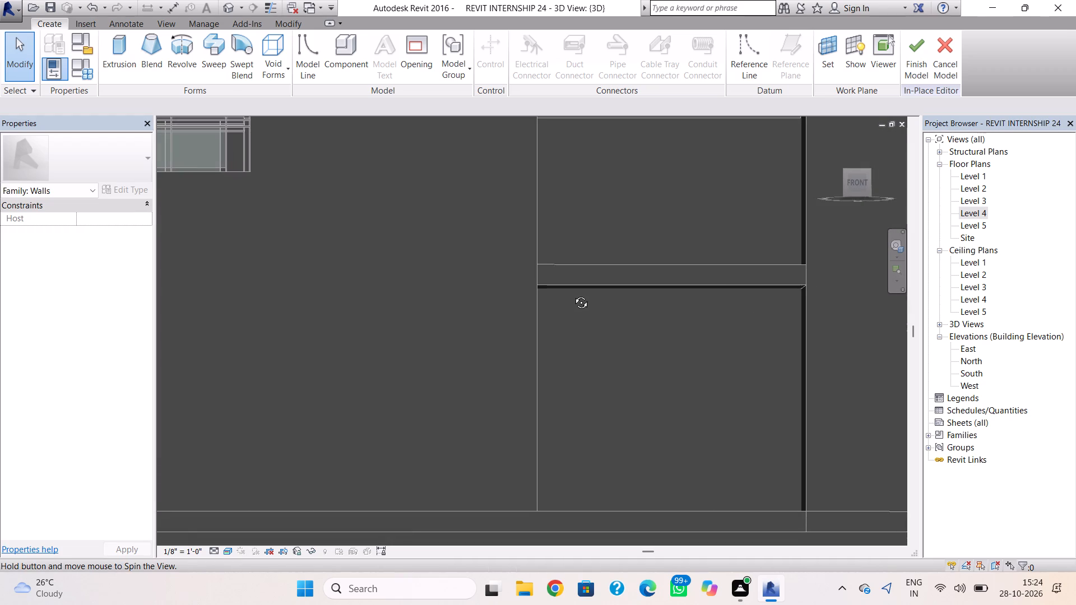
right_click_drag(573, 294, 573, 294, "shift")
left_click(855, 188)
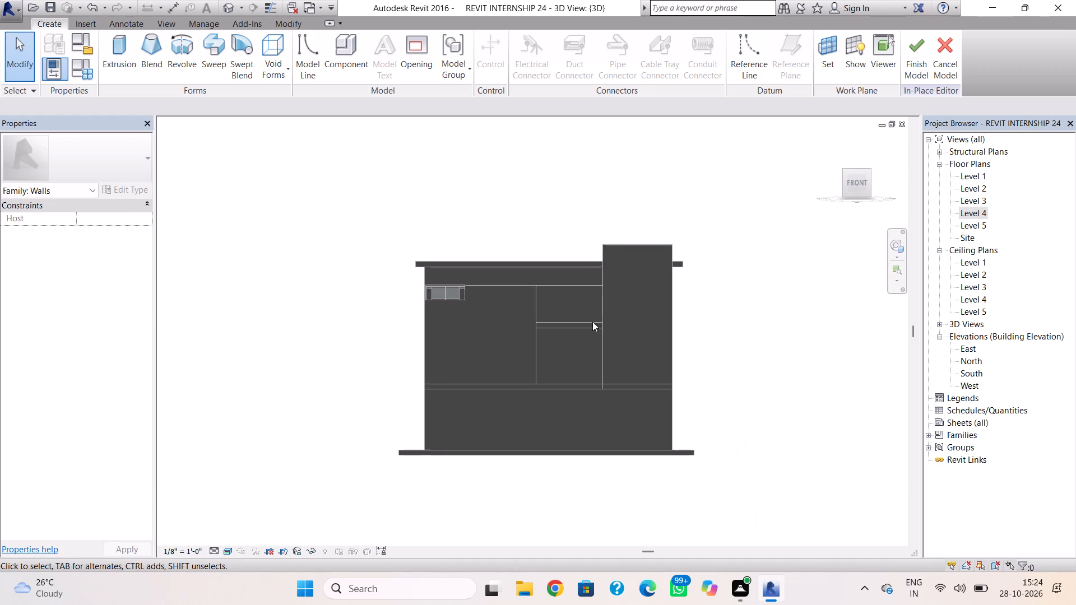
scroll(589, 323, "up", 9)
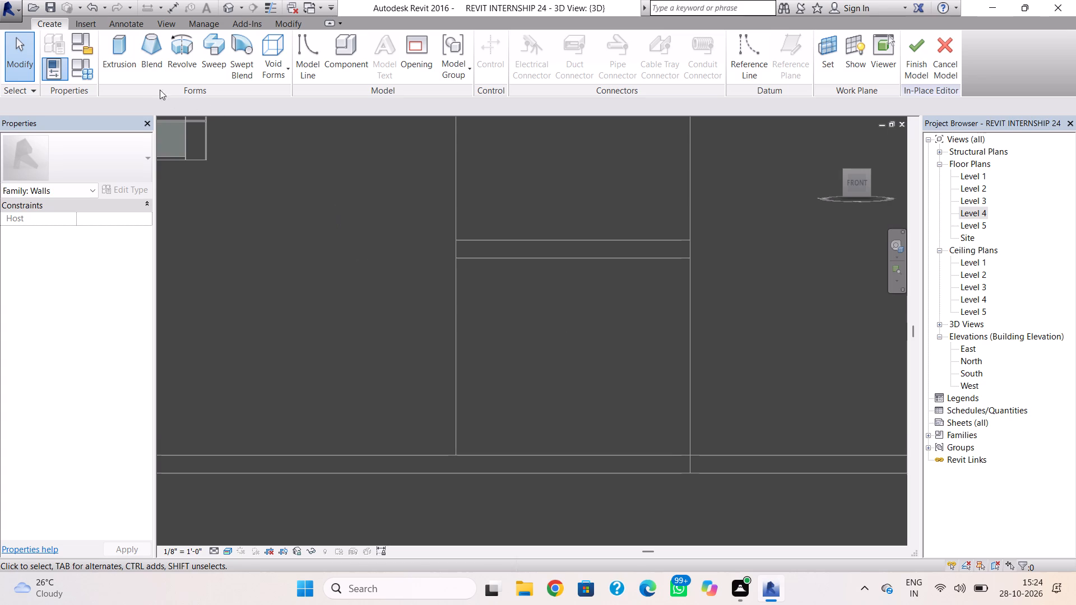
left_click(131, 52)
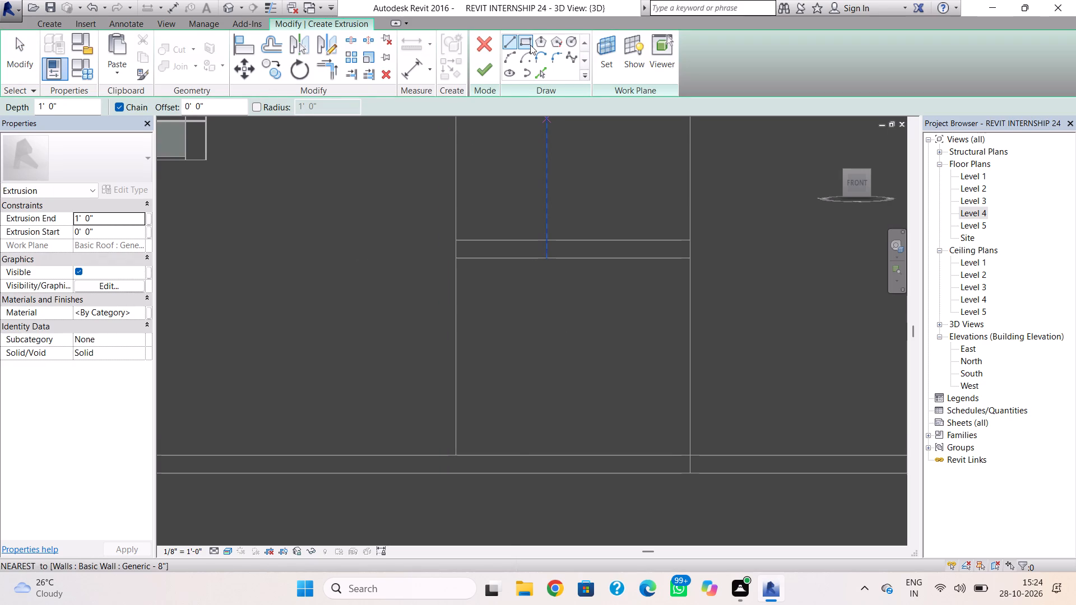
left_click(530, 45)
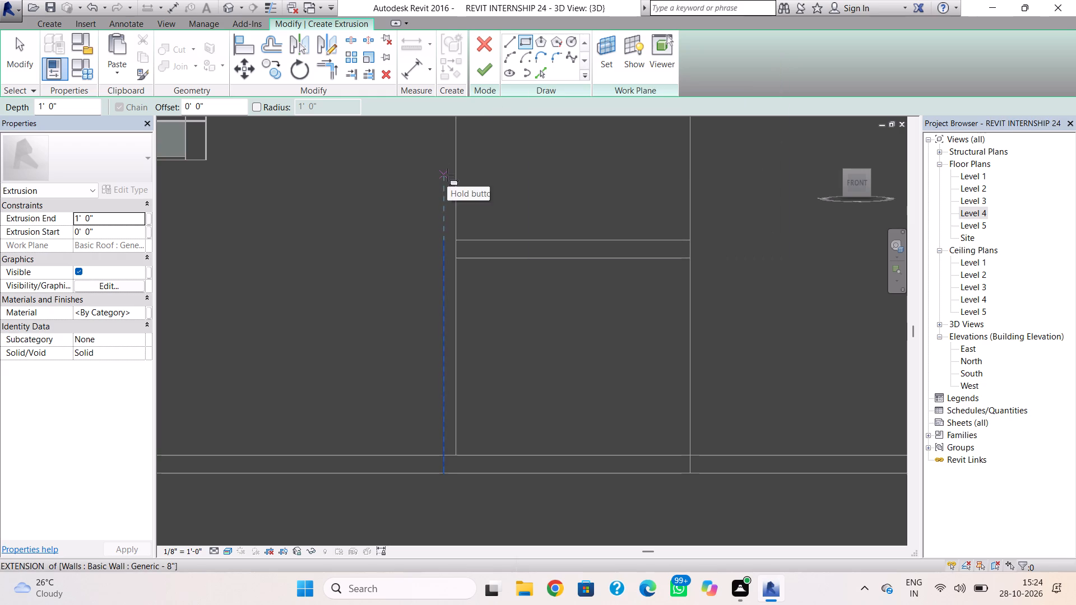
left_click(458, 259)
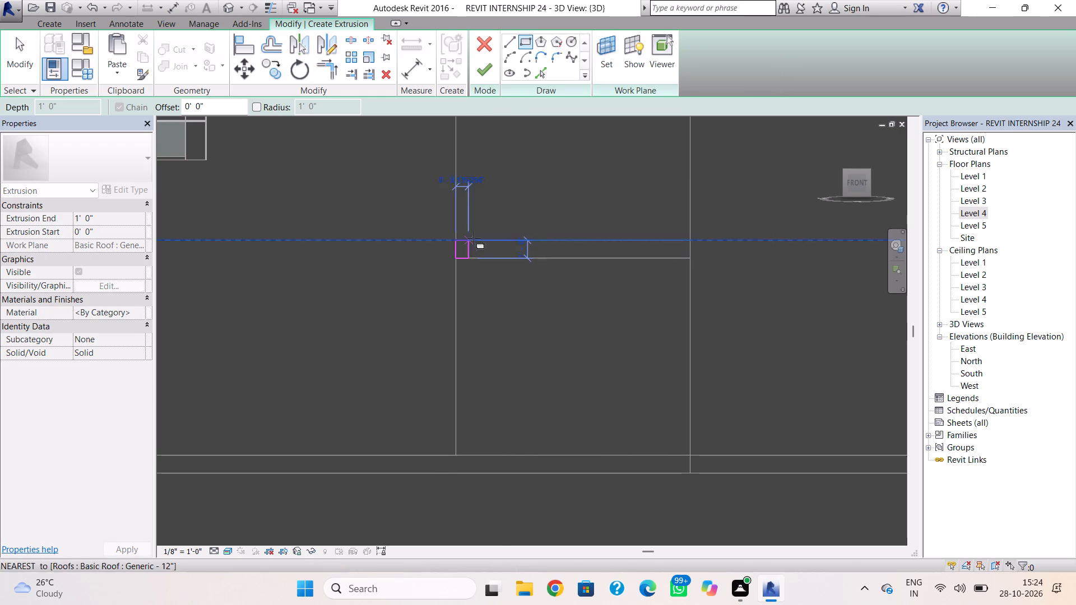
left_click(688, 224)
left_click(486, 71)
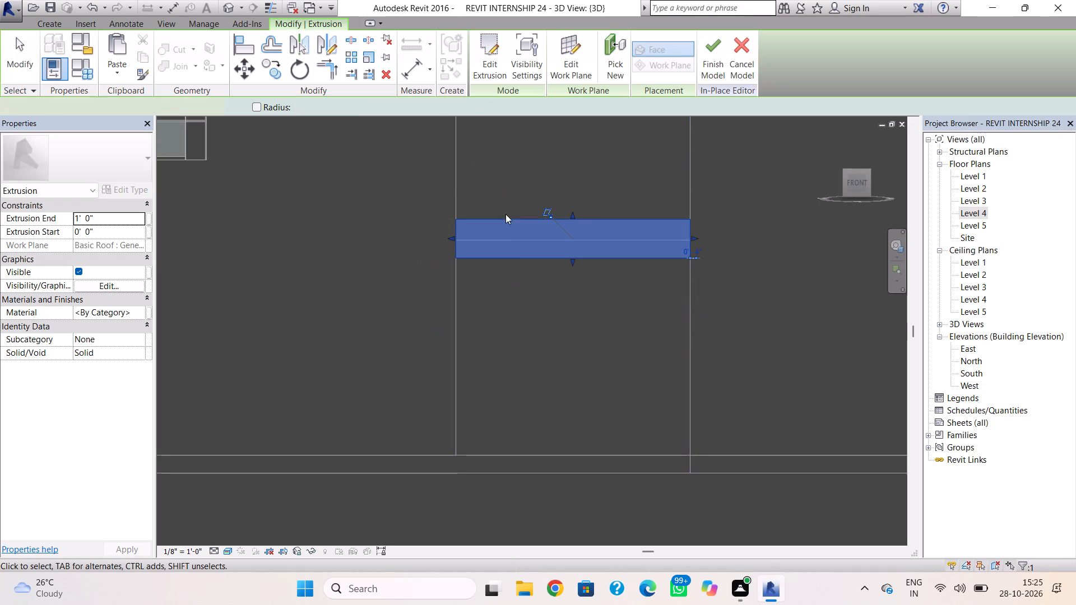
key("Escape")
key("Escape")
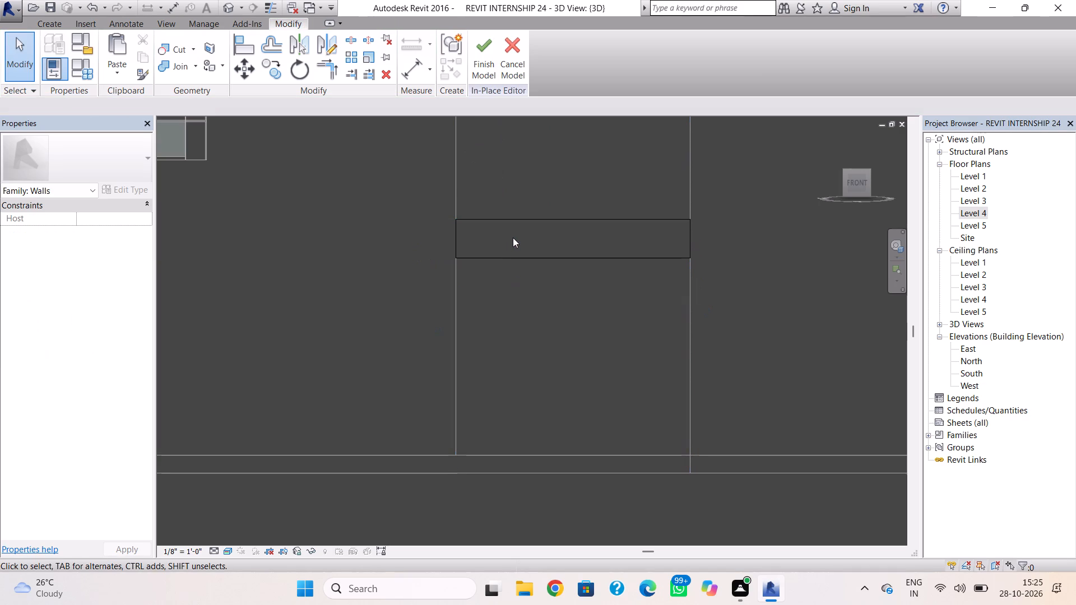
left_click(485, 46)
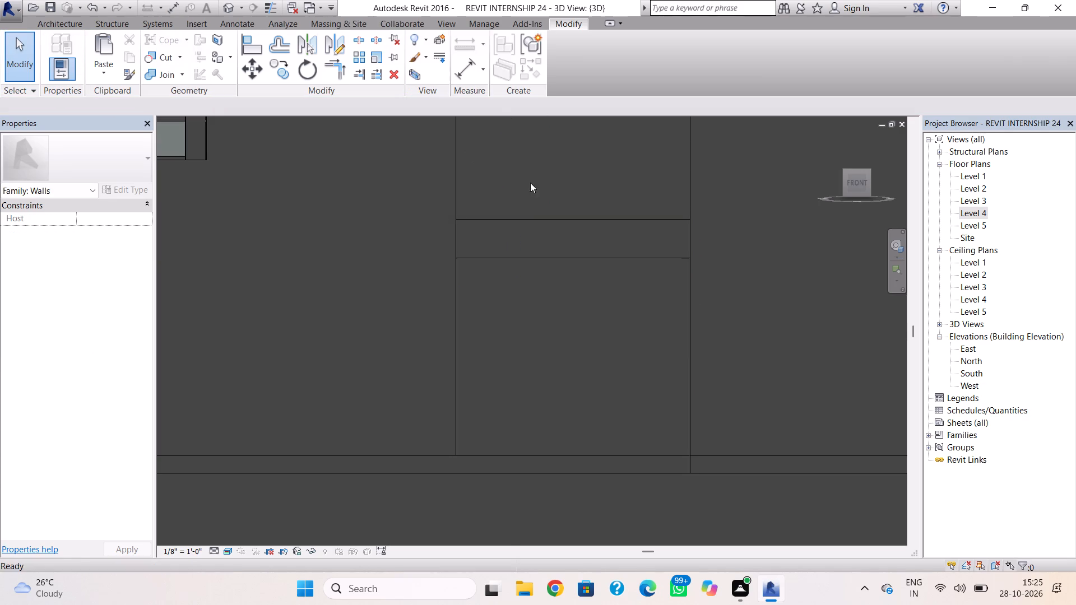
Stretch the front face of the in-place wall band outward so it projects beyond the adjoining walls.
right_click_drag(513, 199, 559, 226, "shift")
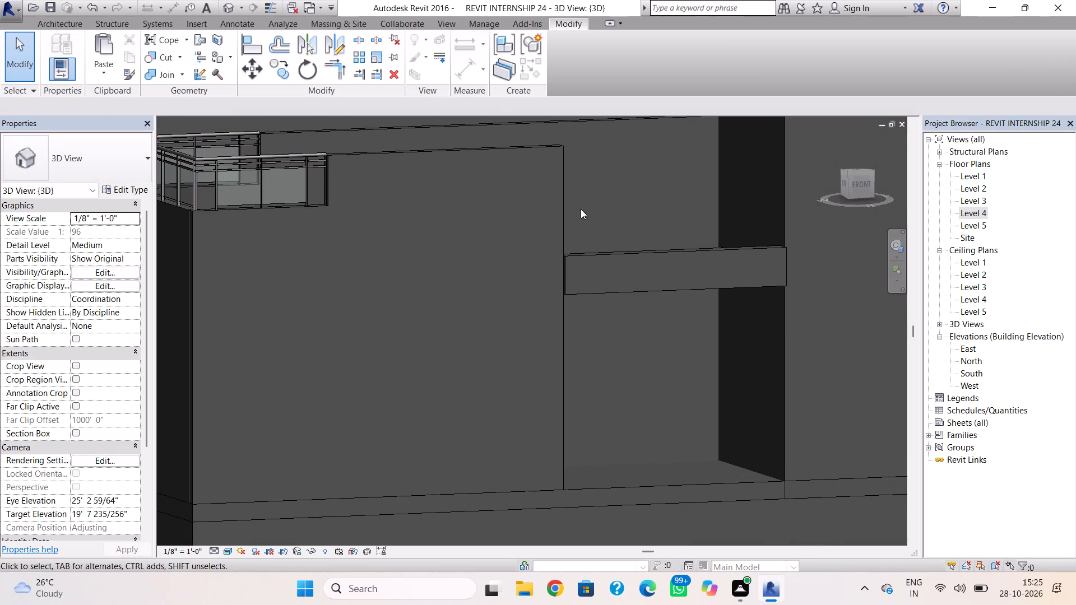
left_click(707, 253)
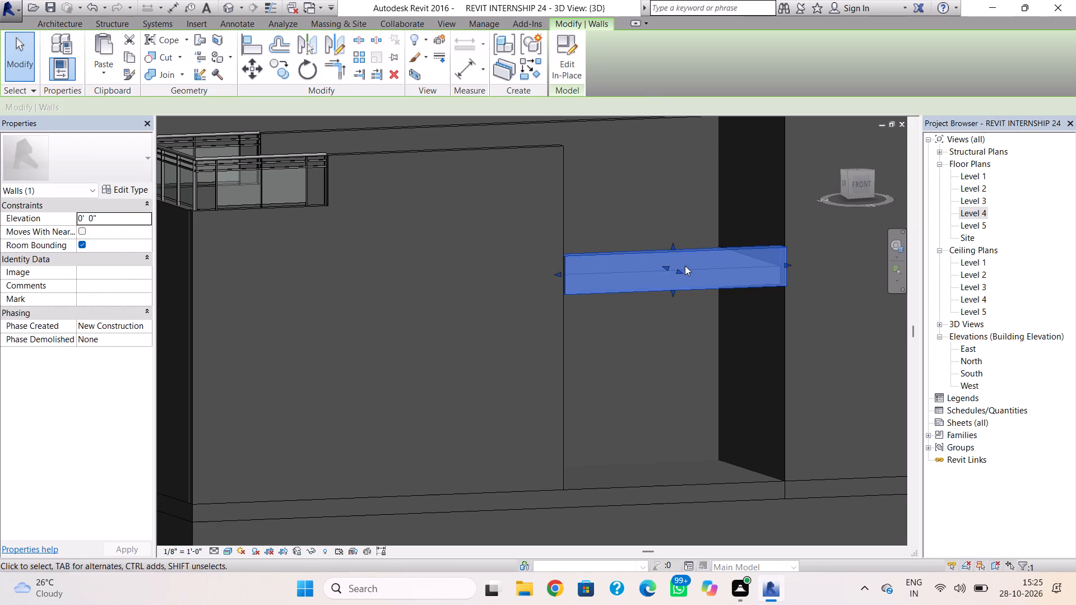
scroll(667, 266, "up", 4)
left_click_drag(667, 266, 657, 262)
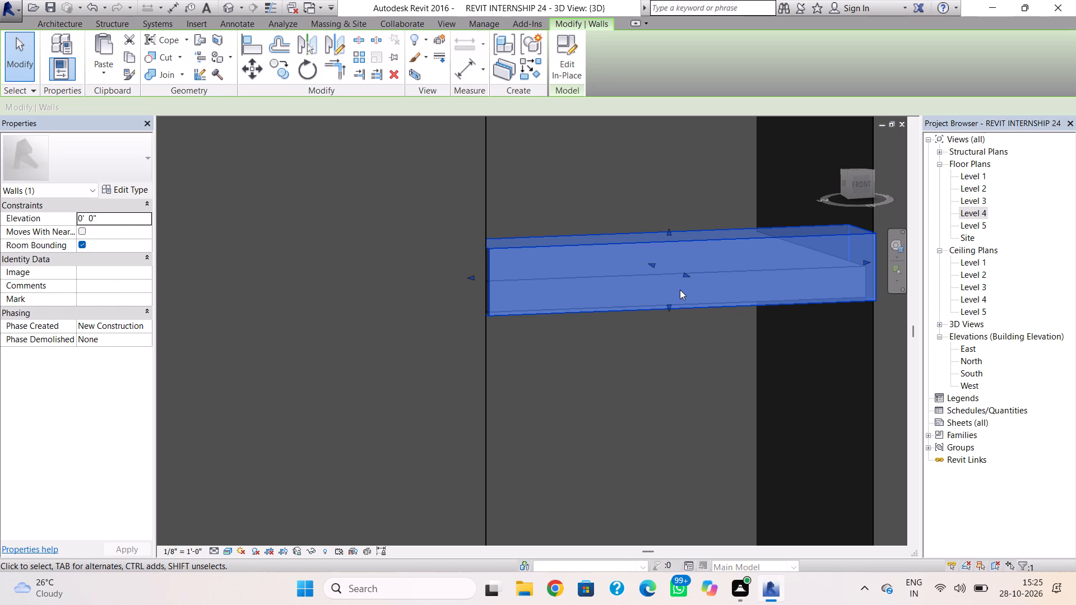
right_click_drag(675, 290, 720, 315, "shift")
left_click_drag(698, 279, 720, 296)
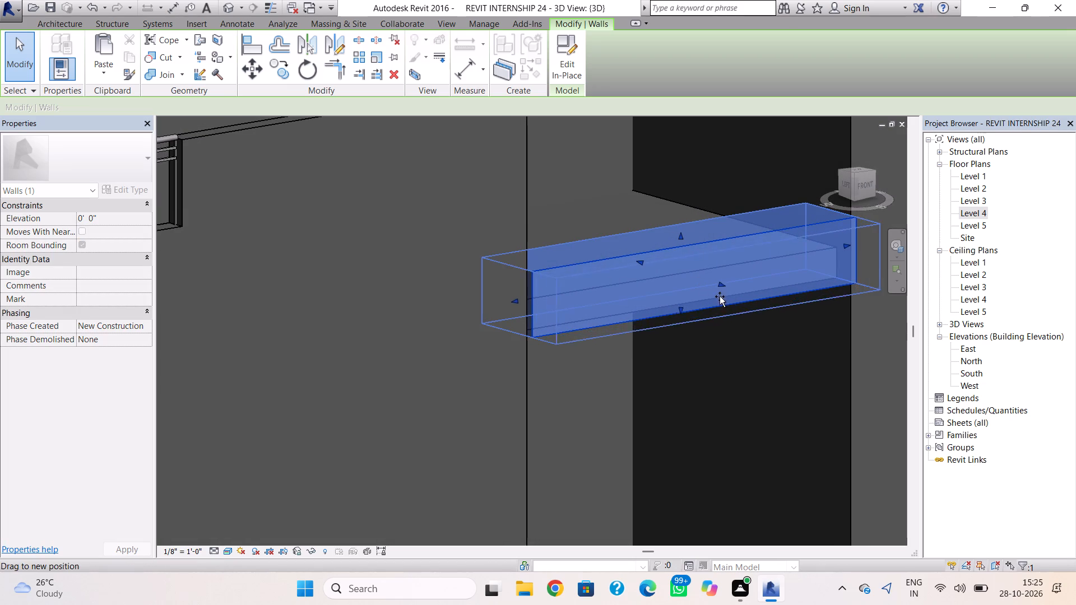
left_click_drag(720, 296, 737, 311)
scroll(729, 337, "down", 2)
middle_click_drag(729, 338, 618, 320)
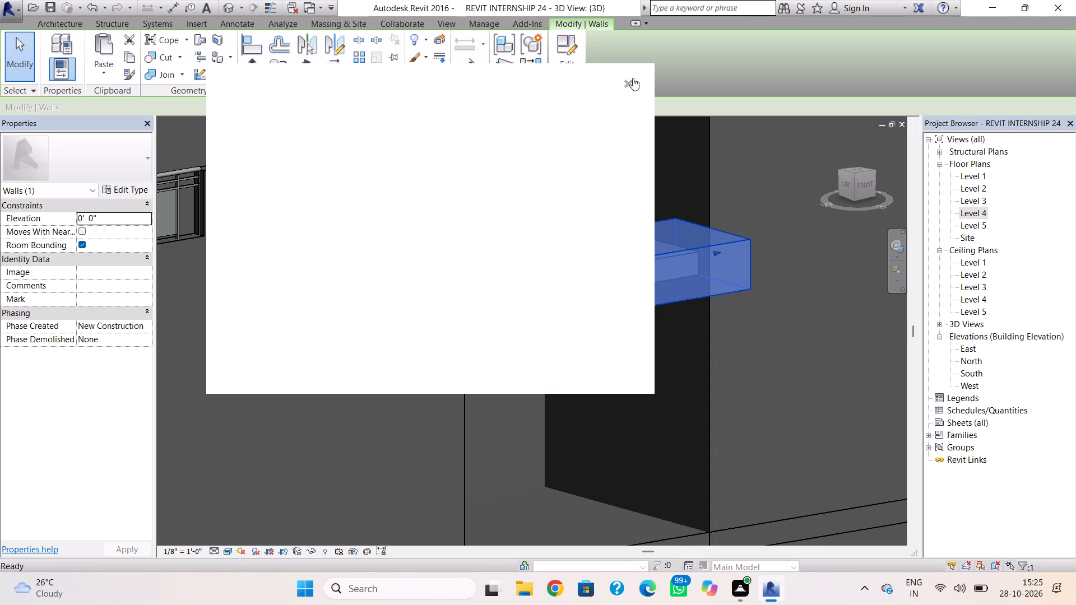
left_click(628, 81)
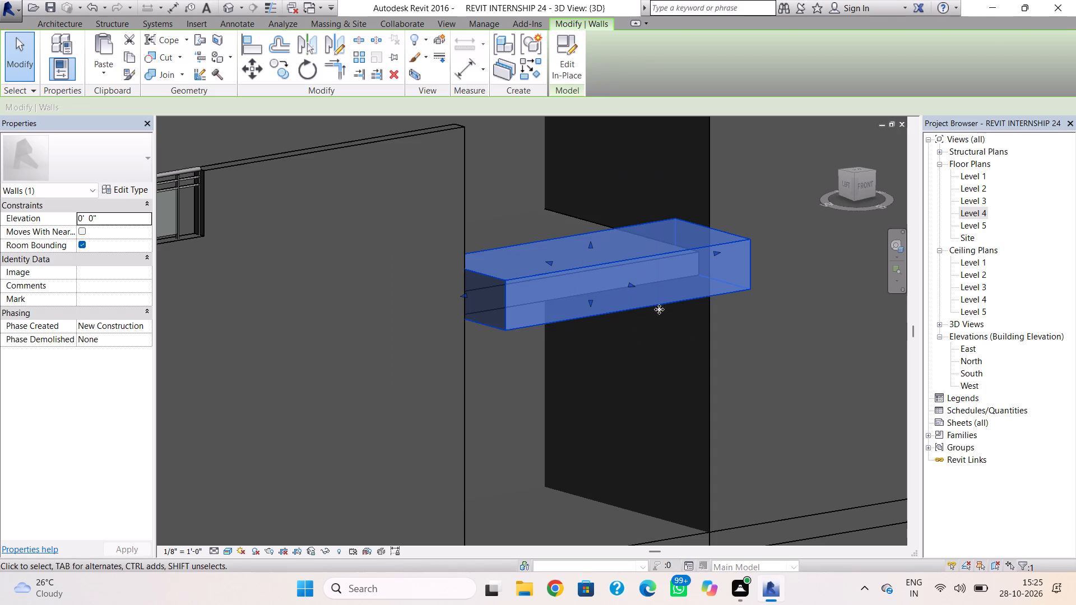
left_click_drag(628, 283, 634, 289)
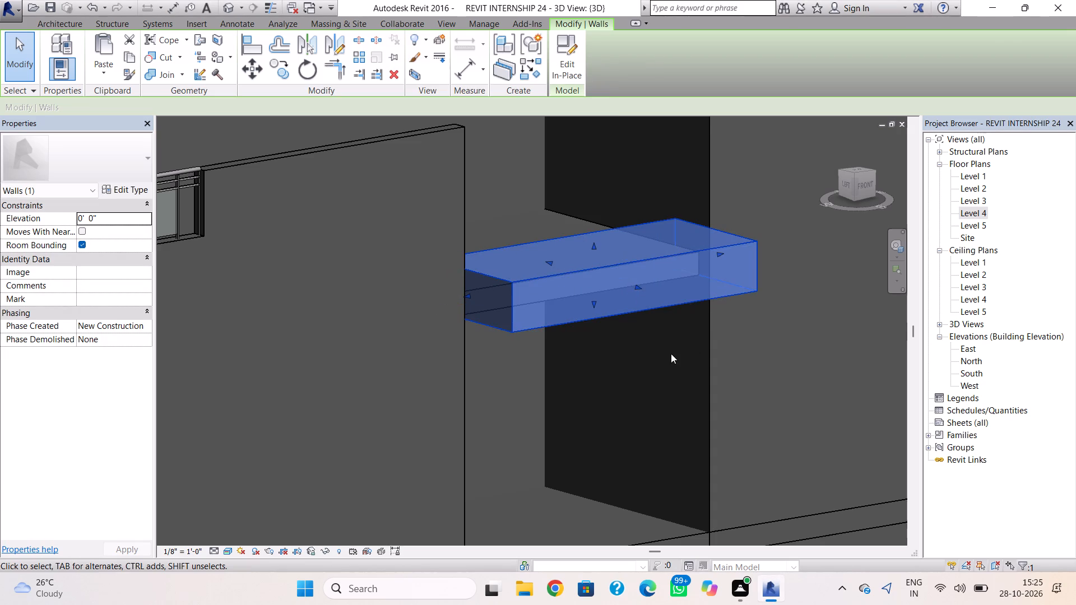
left_click(672, 360)
Pull the back face of the in-place wall band forward to reduce its thickness.
right_click_drag(668, 361, 590, 352, "shift")
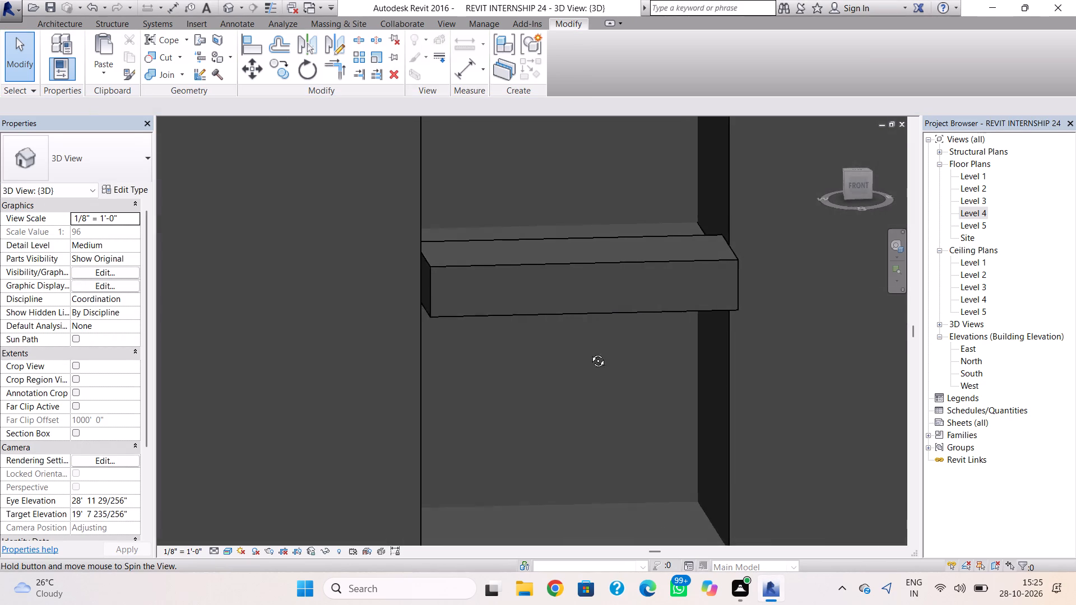
right_click_drag(590, 352, 652, 424, "shift")
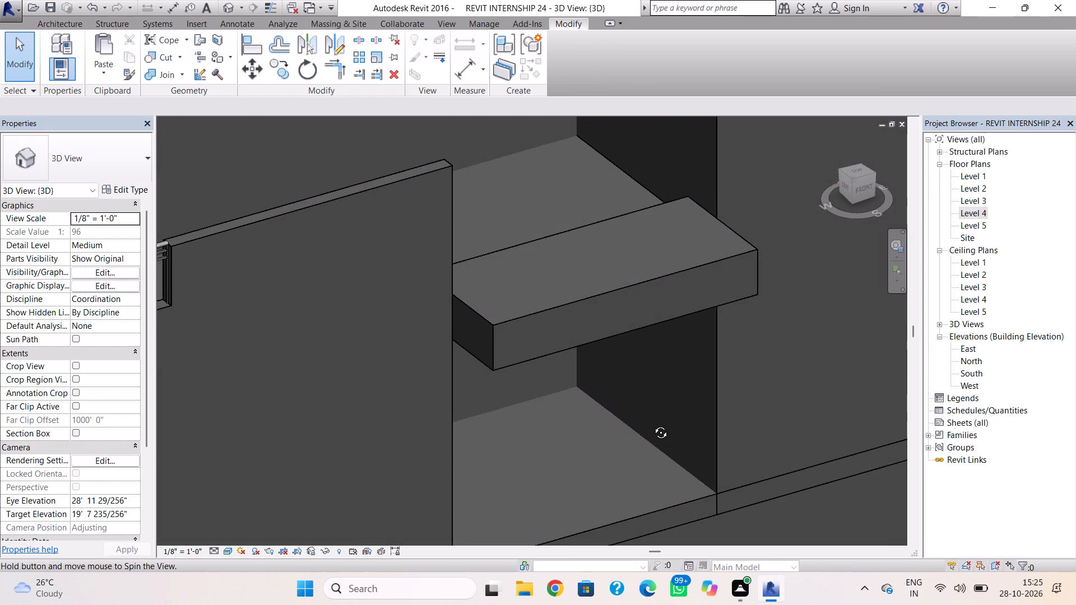
right_click_drag(652, 424, 652, 424, "shift")
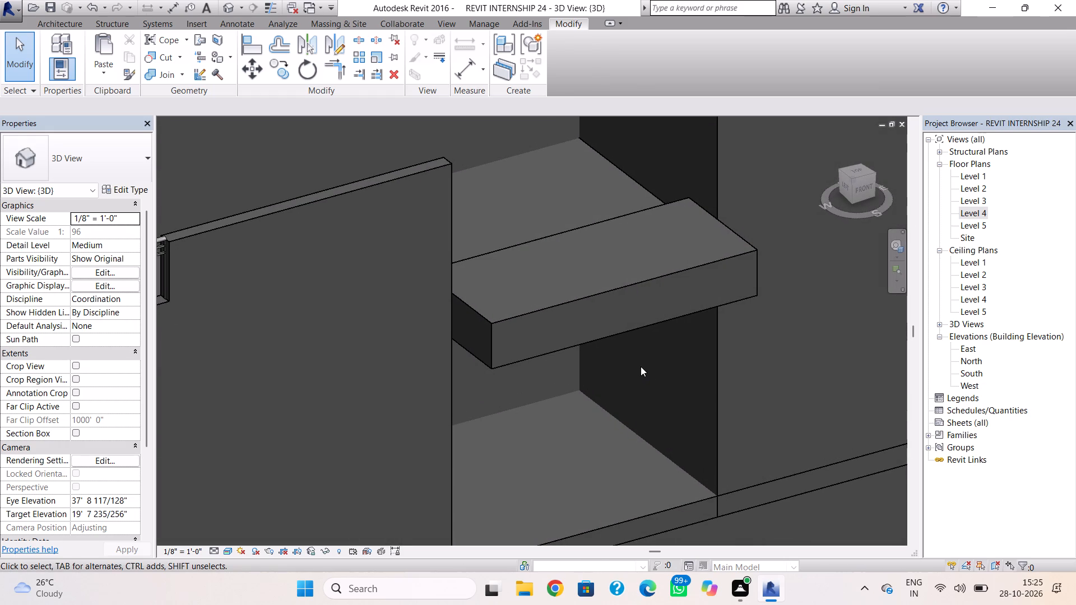
left_click(620, 320)
left_click(595, 287)
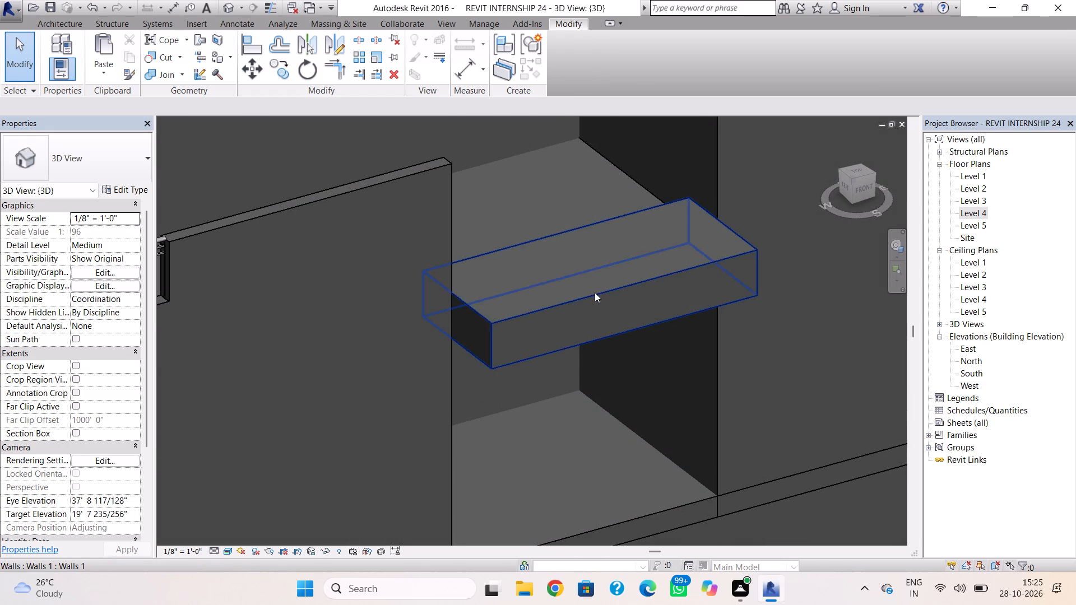
left_click(595, 292)
left_click_drag(549, 252, 568, 268)
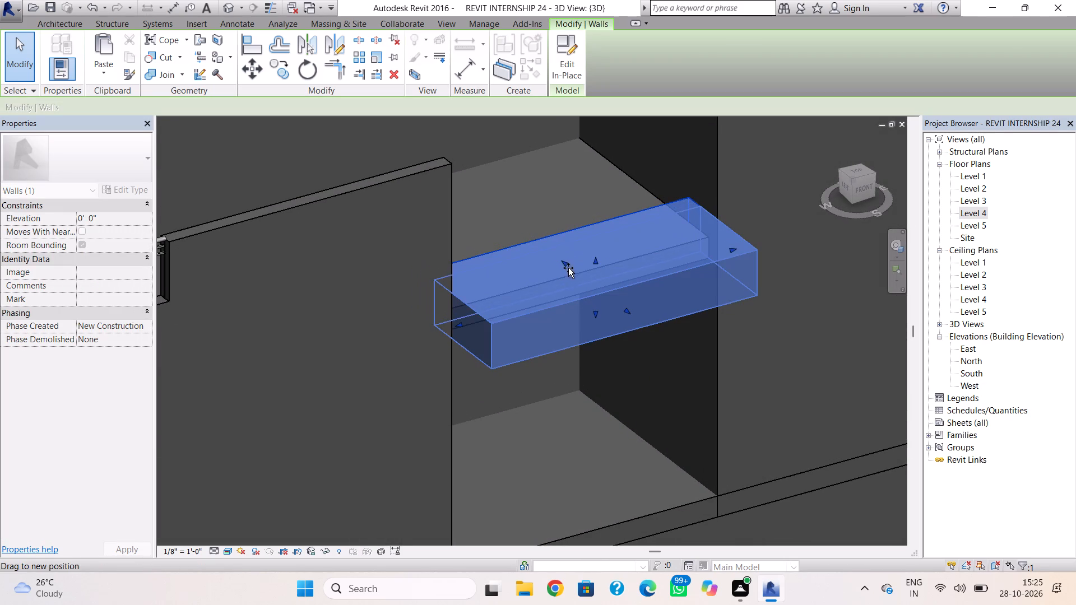
left_click_drag(568, 268, 573, 273)
left_click(614, 388)
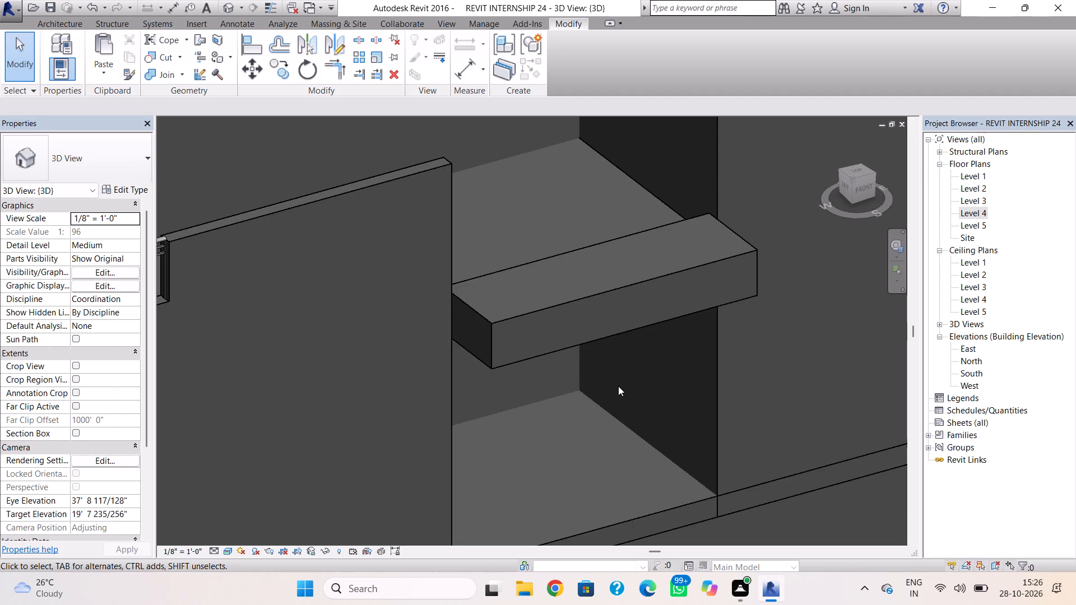
Stretch the top face of the in-place wall band upward to make the band taller.
right_click_drag(618, 386, 606, 343, "shift")
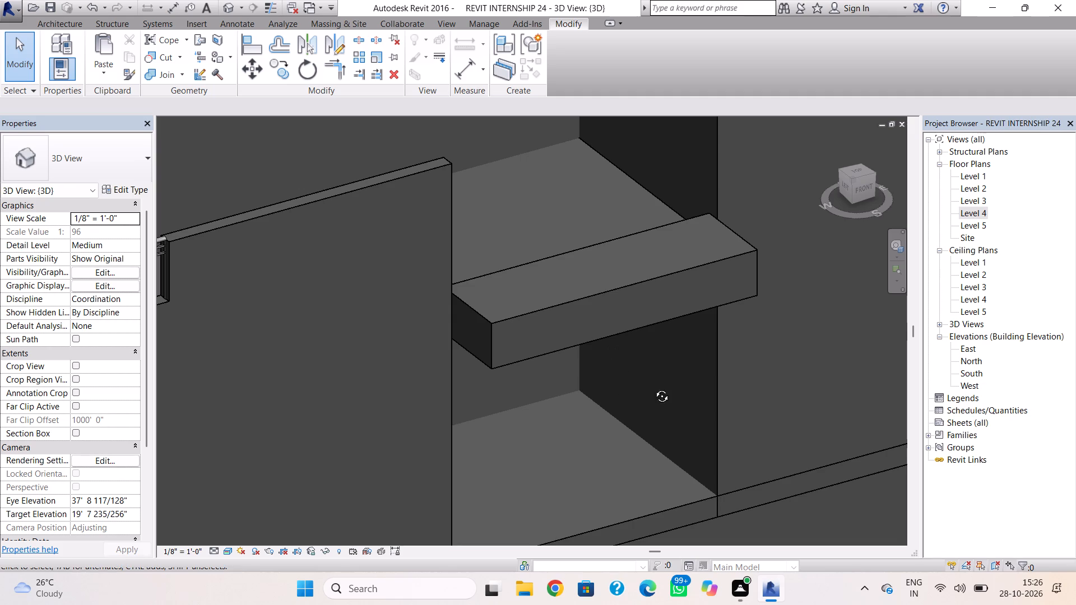
right_click_drag(642, 397, 601, 358, "shift")
scroll(602, 358, "down", 3)
middle_click_drag(630, 355, 652, 349)
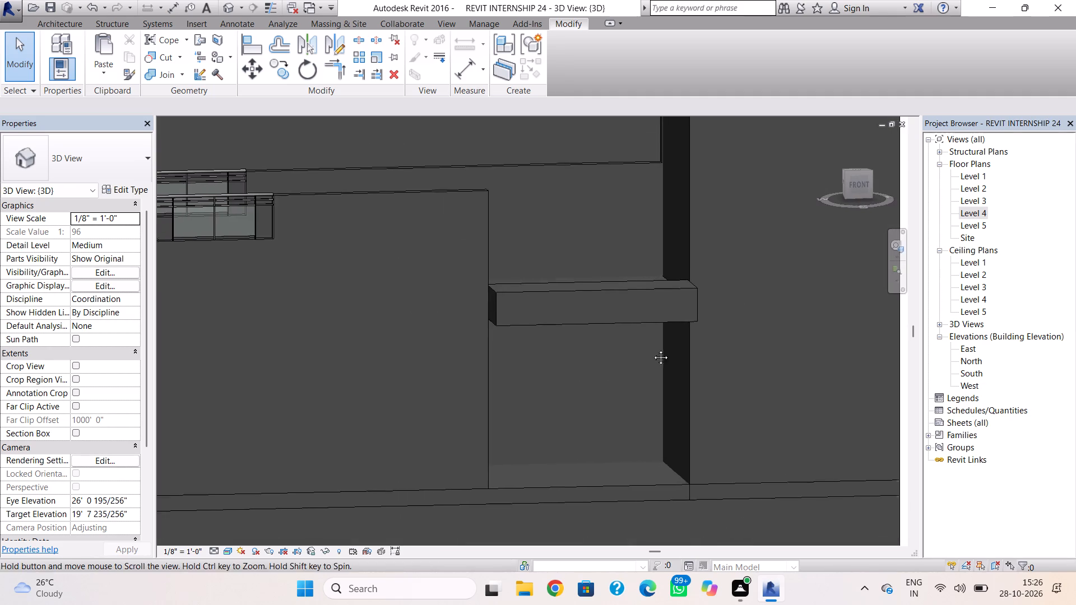
middle_click_drag(652, 349, 694, 343)
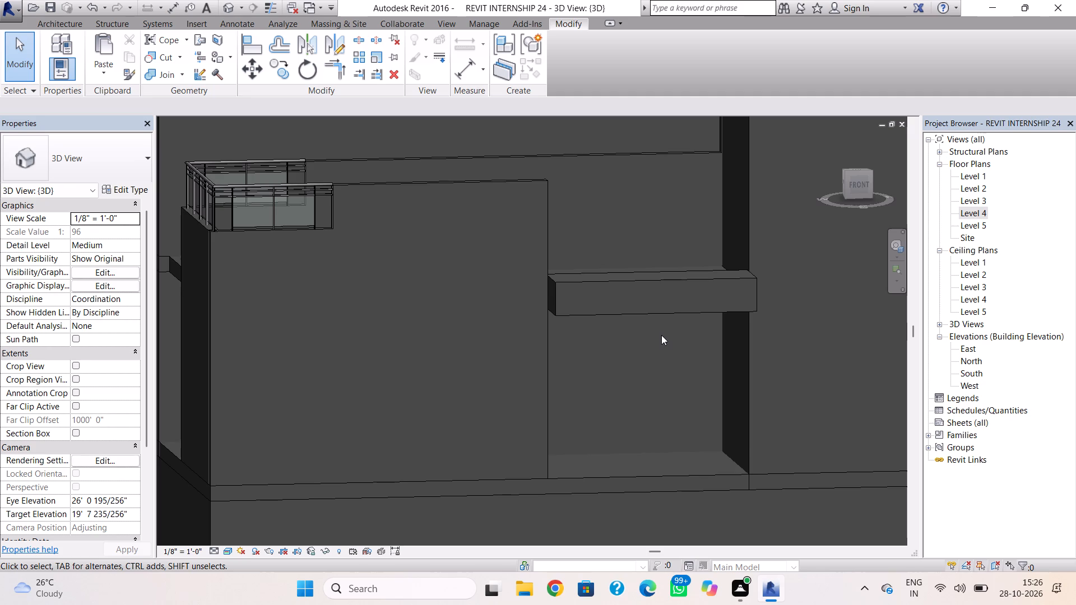
left_click(648, 281)
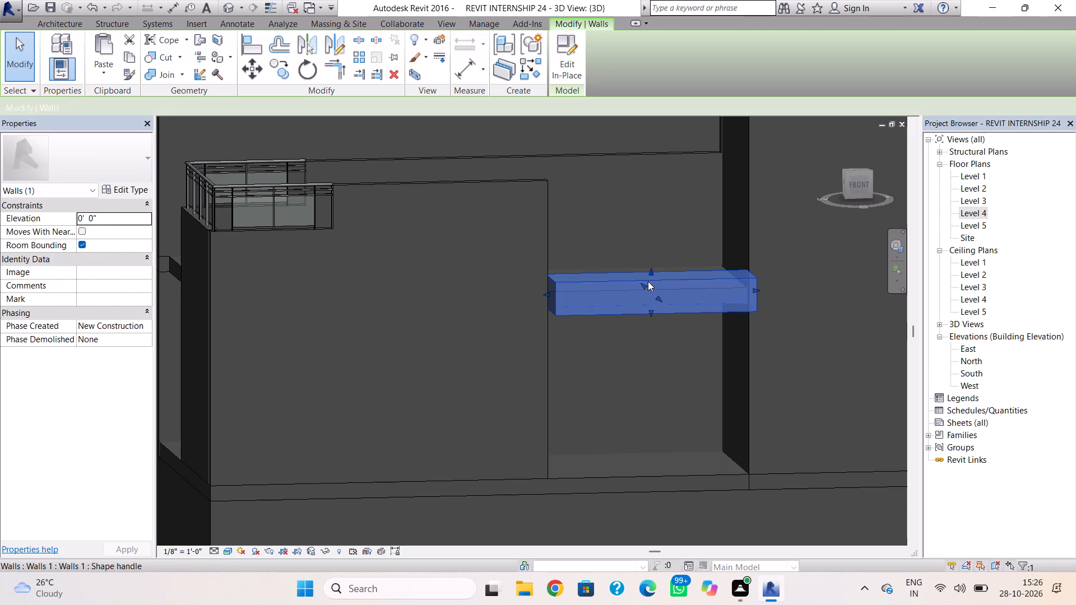
left_click_drag(651, 269, 648, 253)
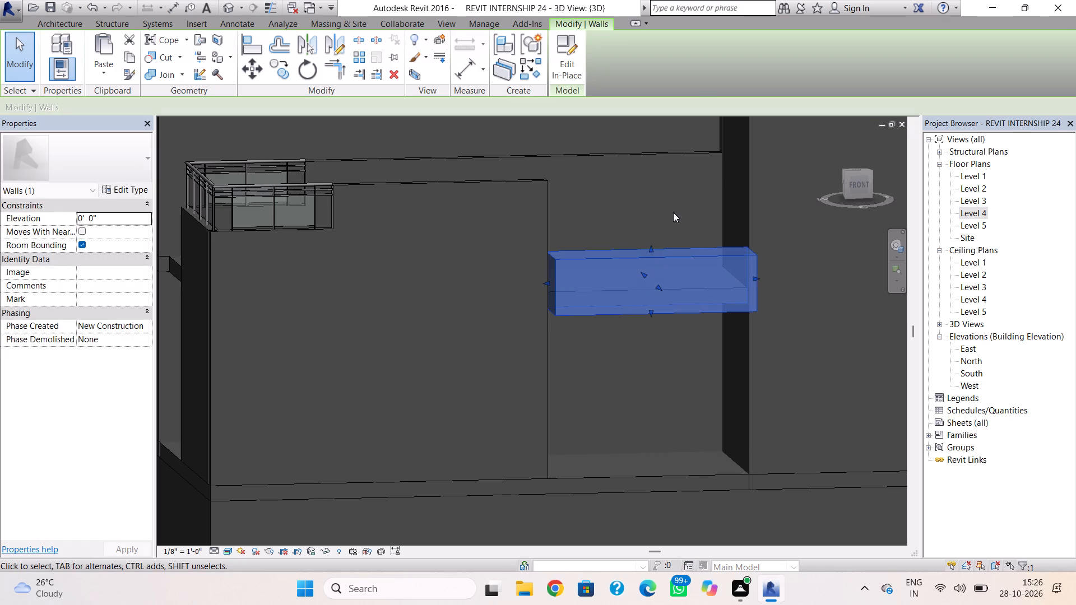
left_click(673, 212)
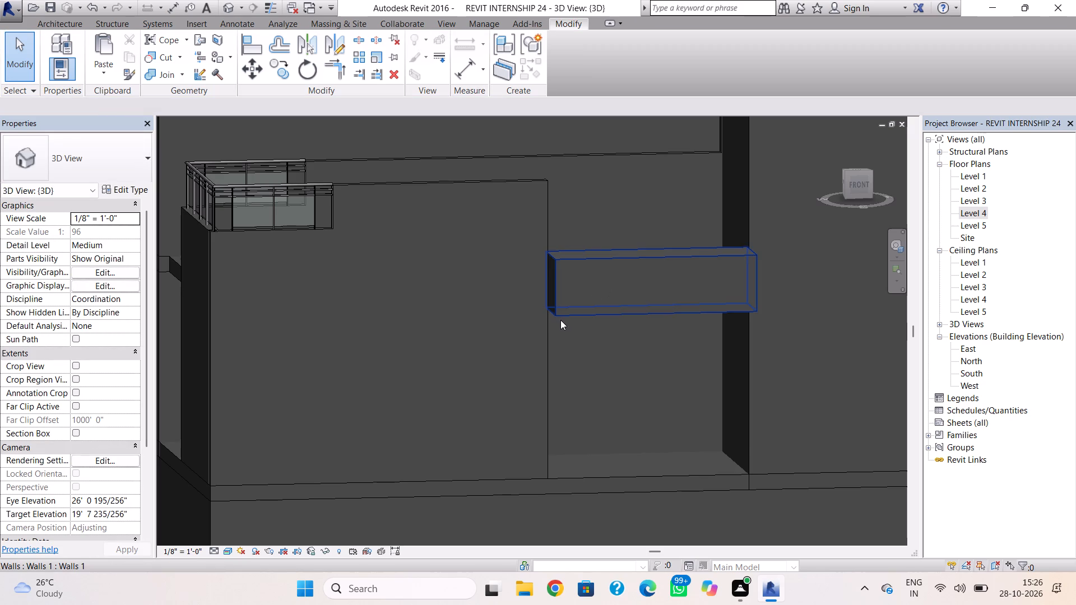
Stretch the front face of the in-place wall band slightly farther outward from the facade.
right_click_drag(570, 324, 603, 331, "shift")
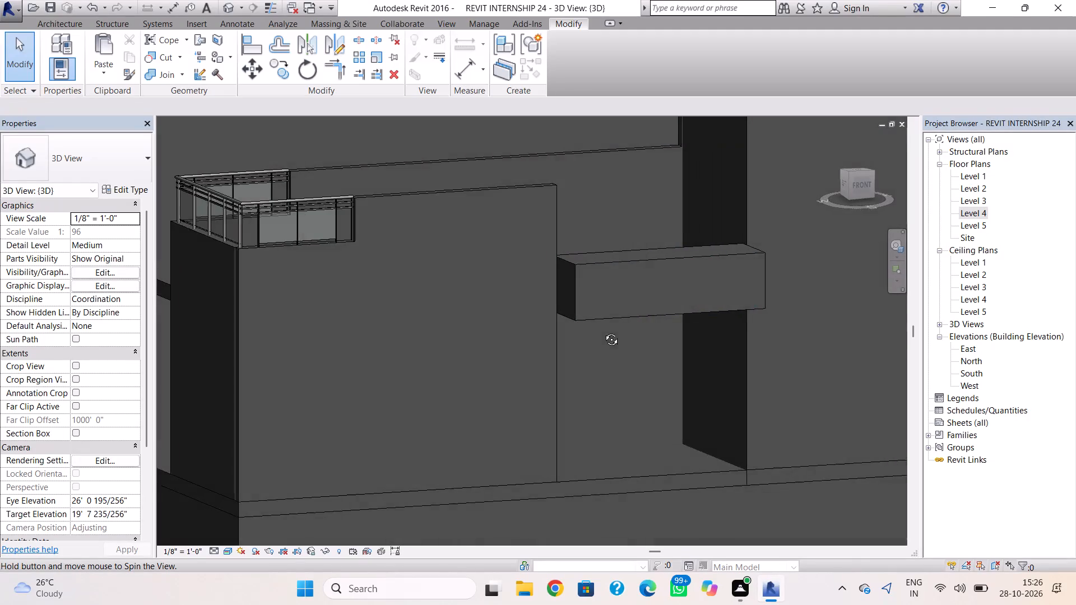
right_click_drag(603, 331, 590, 338, "shift")
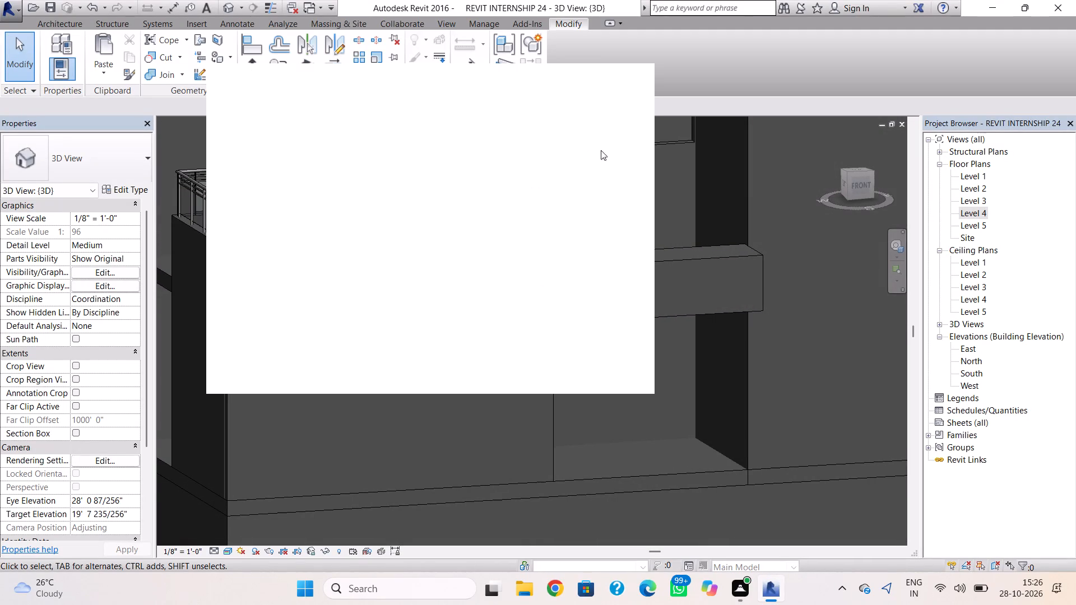
left_click(628, 81)
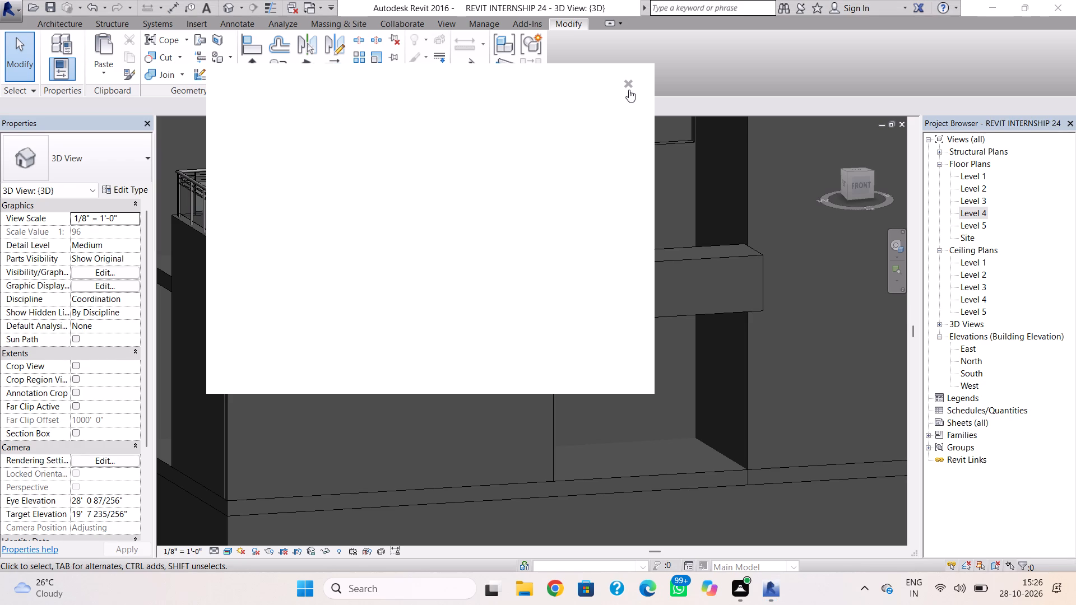
left_click(646, 263)
left_click_drag(666, 287, 671, 295)
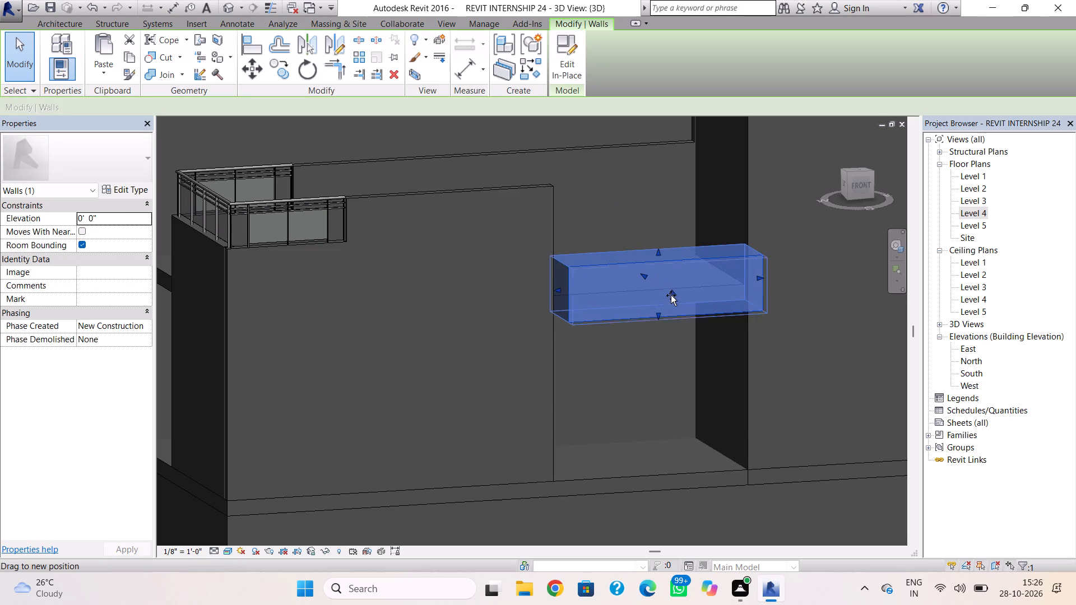
left_click_drag(671, 295, 672, 299)
left_click(807, 374)
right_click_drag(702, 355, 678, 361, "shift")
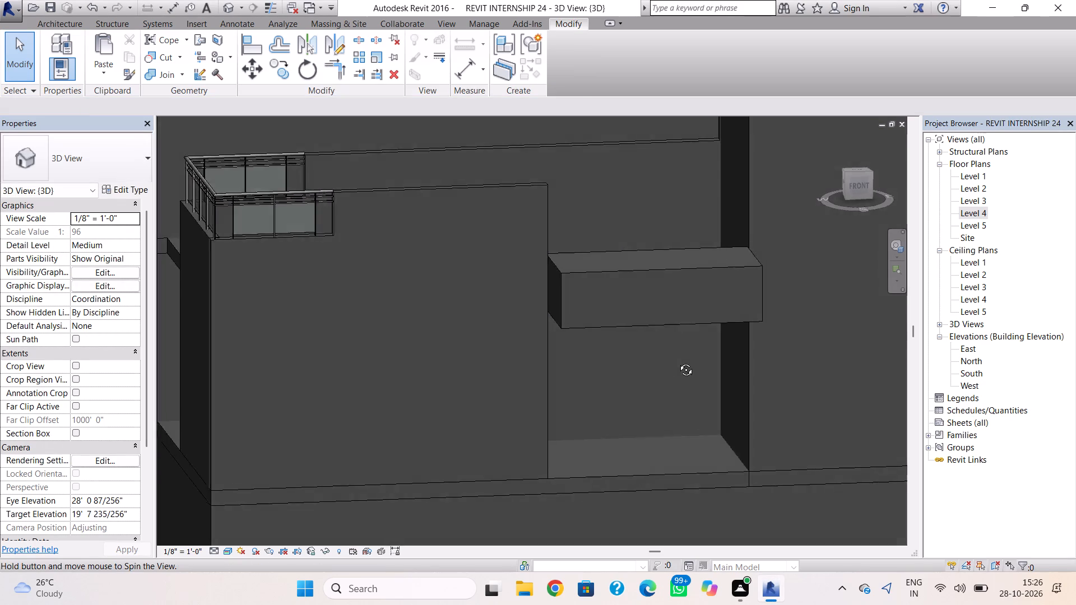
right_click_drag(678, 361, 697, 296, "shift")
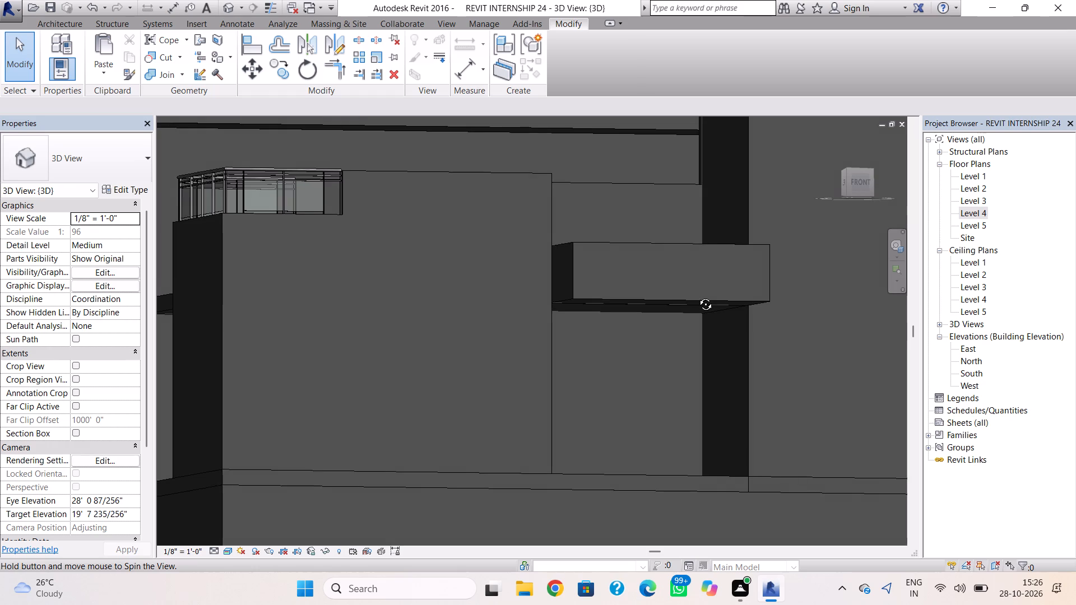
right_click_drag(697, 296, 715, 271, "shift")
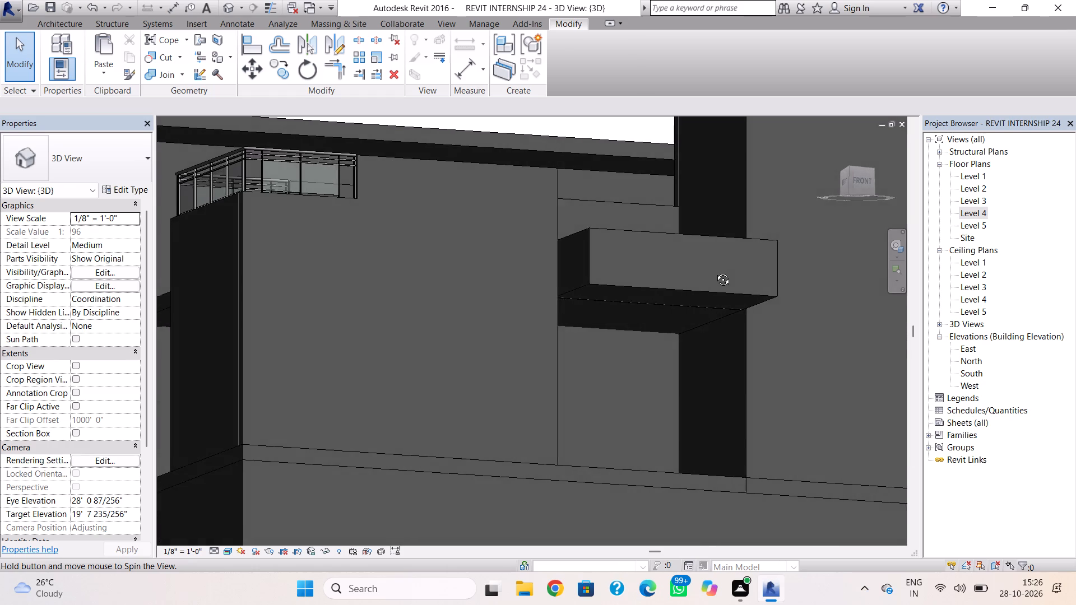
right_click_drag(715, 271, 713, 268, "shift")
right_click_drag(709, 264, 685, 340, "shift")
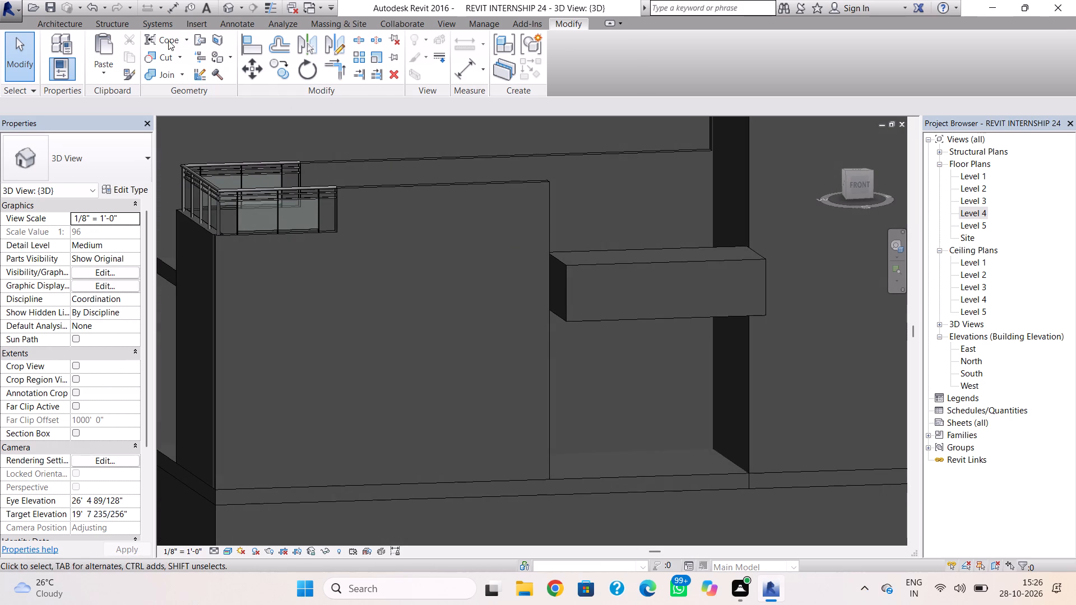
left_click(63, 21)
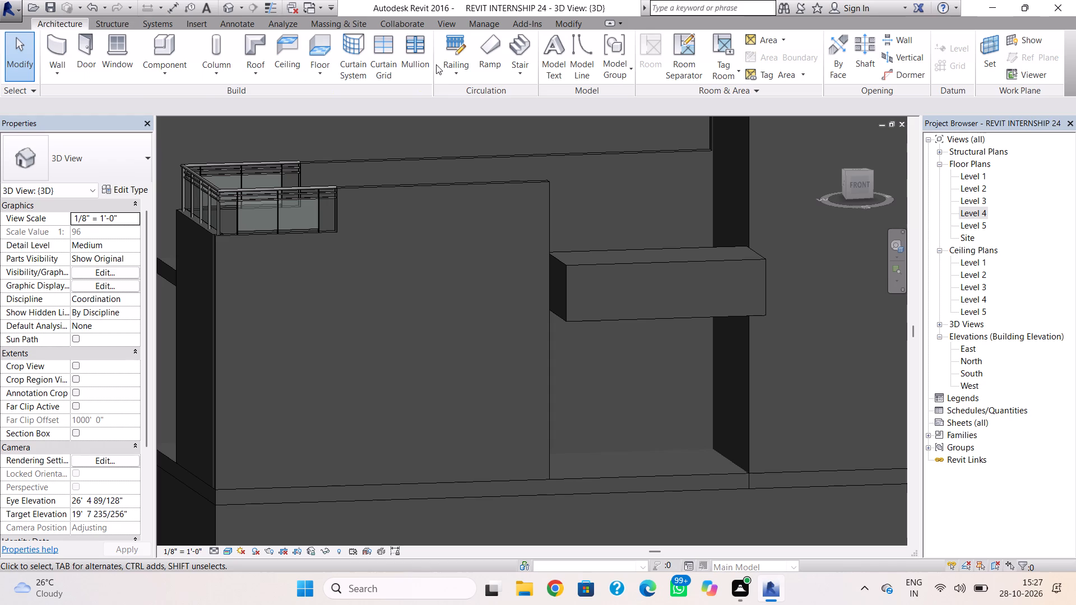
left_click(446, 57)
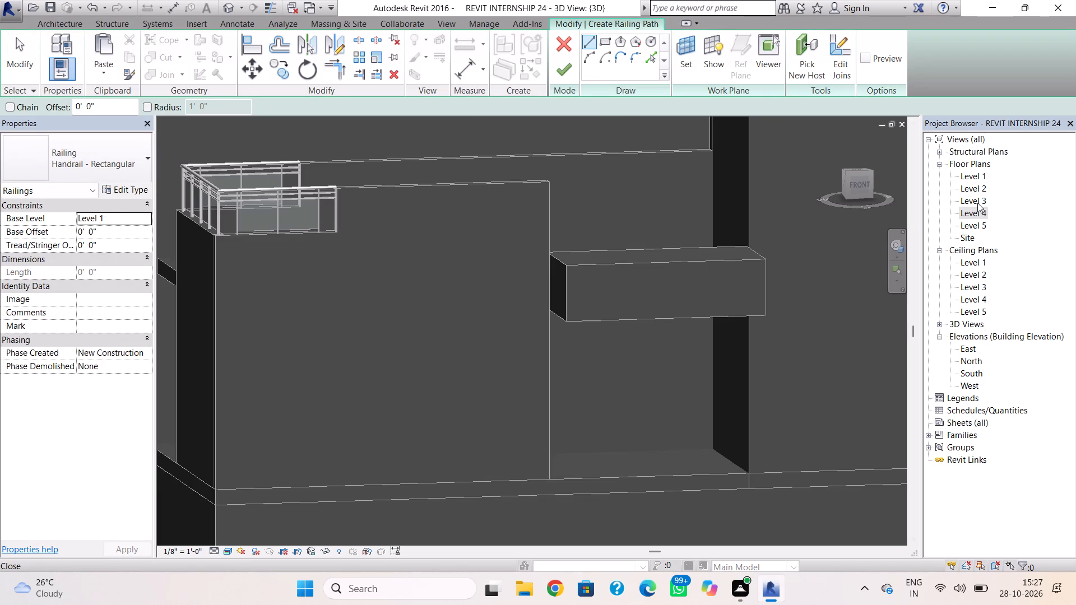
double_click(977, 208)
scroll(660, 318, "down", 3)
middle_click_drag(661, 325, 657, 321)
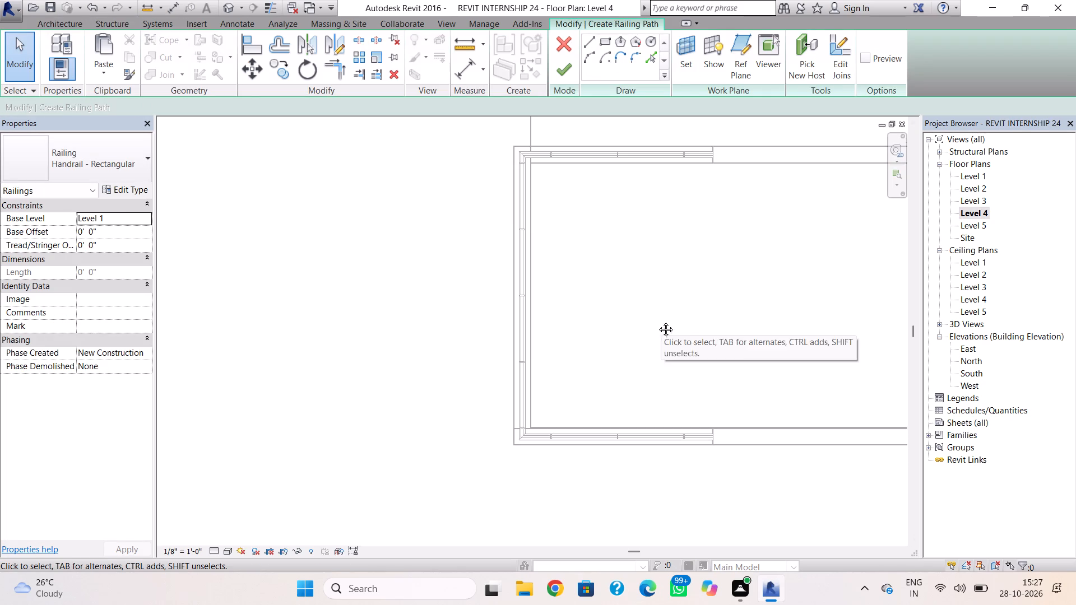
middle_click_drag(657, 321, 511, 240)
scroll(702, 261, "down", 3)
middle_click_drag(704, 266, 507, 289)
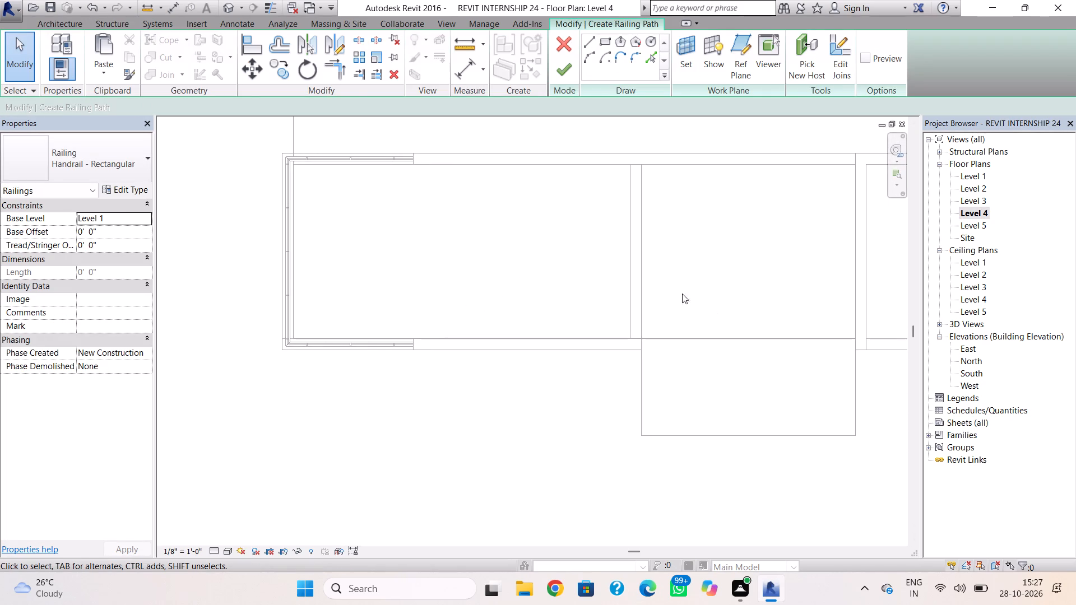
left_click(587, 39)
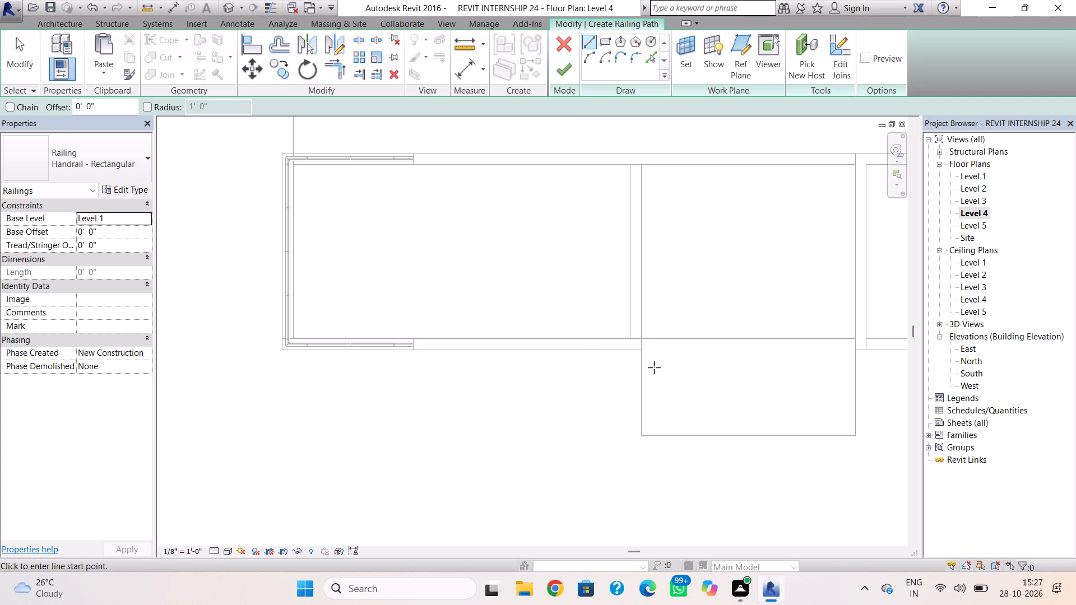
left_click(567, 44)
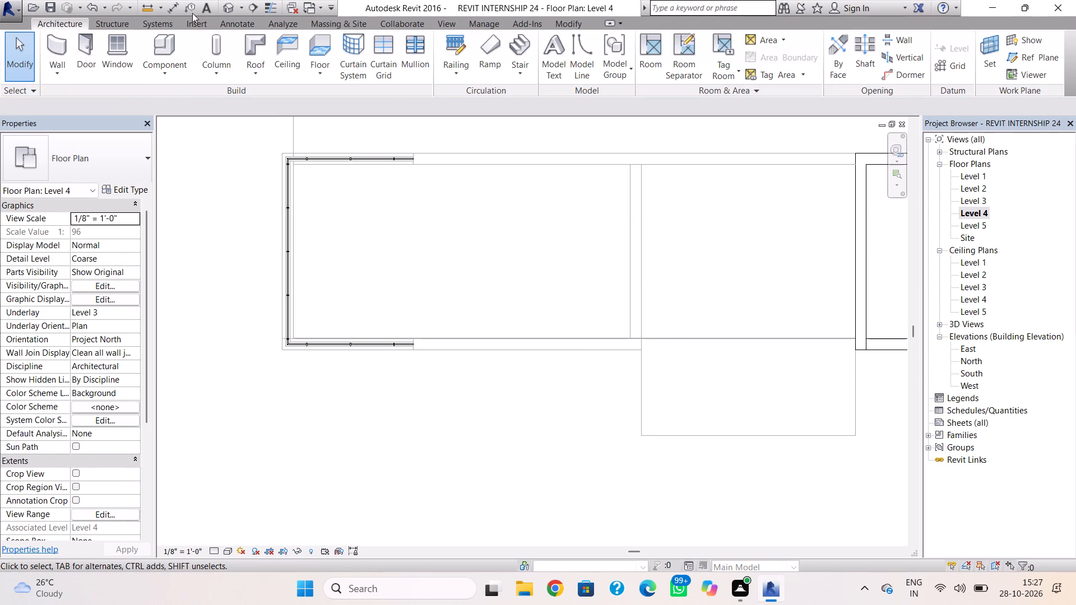
Extend both end faces of the in-place wall band sideways so it overlaps the adjoining walls.
left_click(227, 12)
left_click(564, 295)
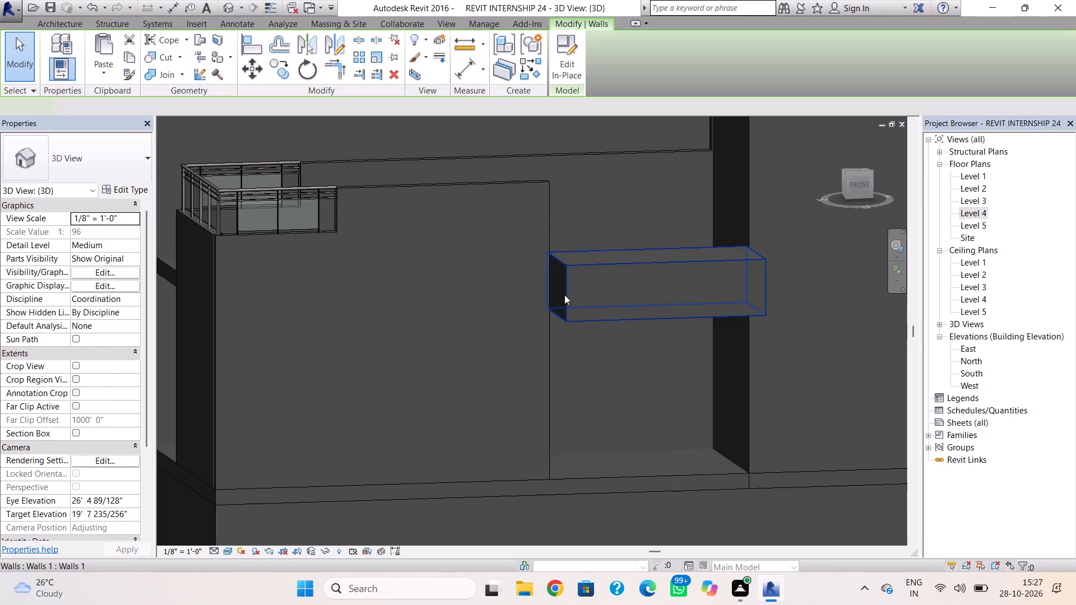
left_click_drag(558, 287, 544, 292)
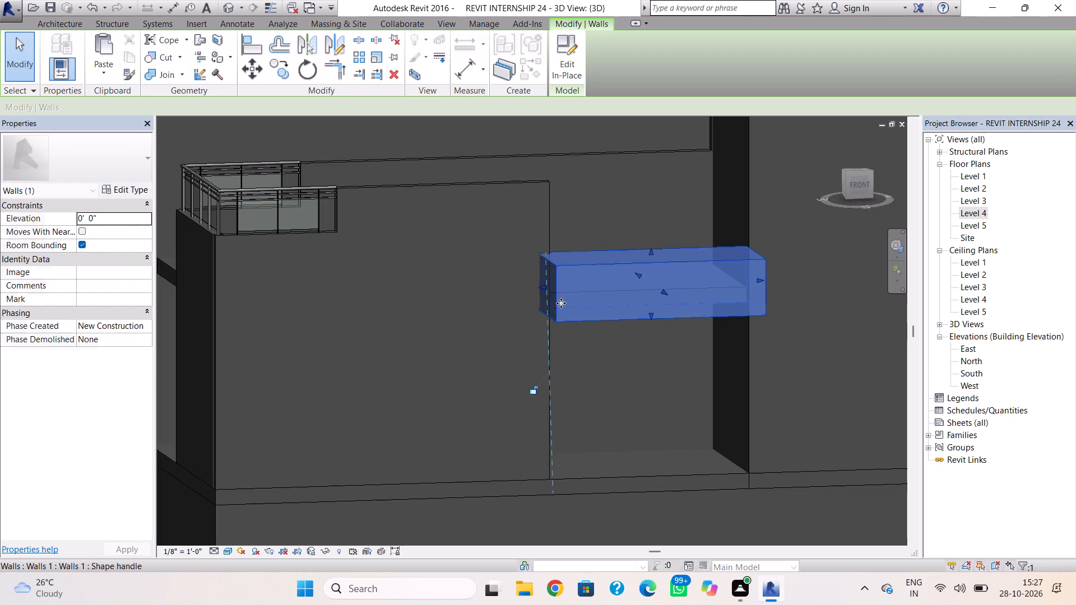
right_click_drag(803, 285, 767, 295, "shift")
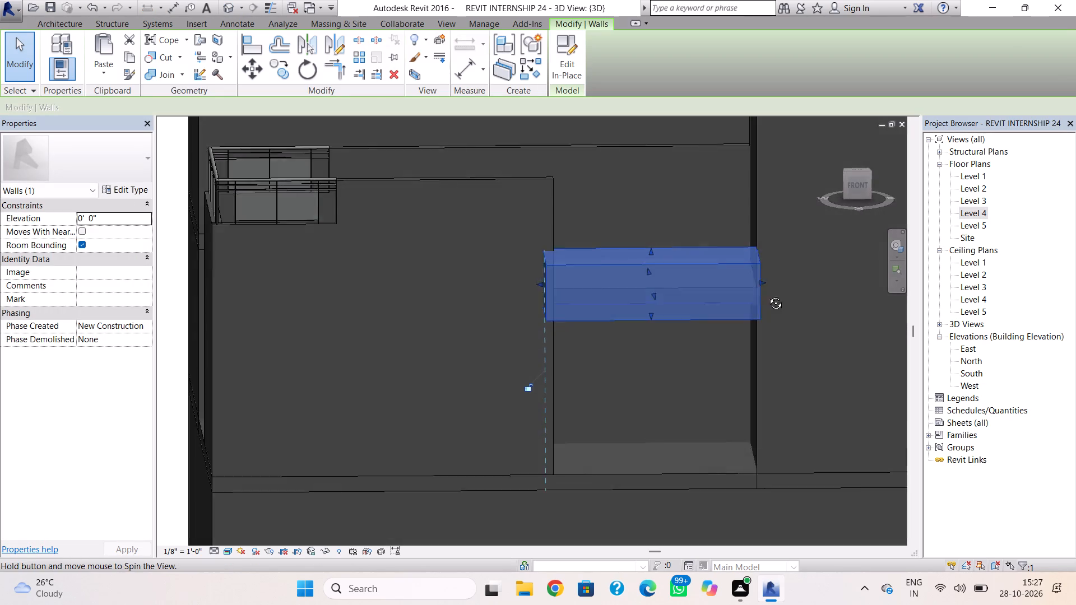
right_click_drag(767, 295, 757, 299, "shift")
left_click_drag(763, 292, 771, 291)
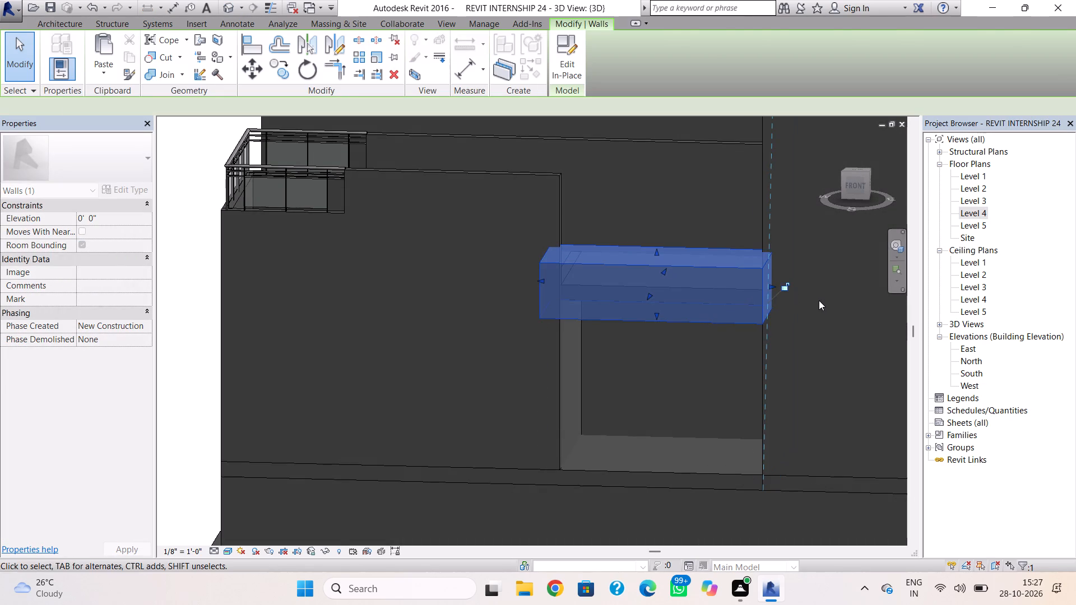
left_click(819, 301)
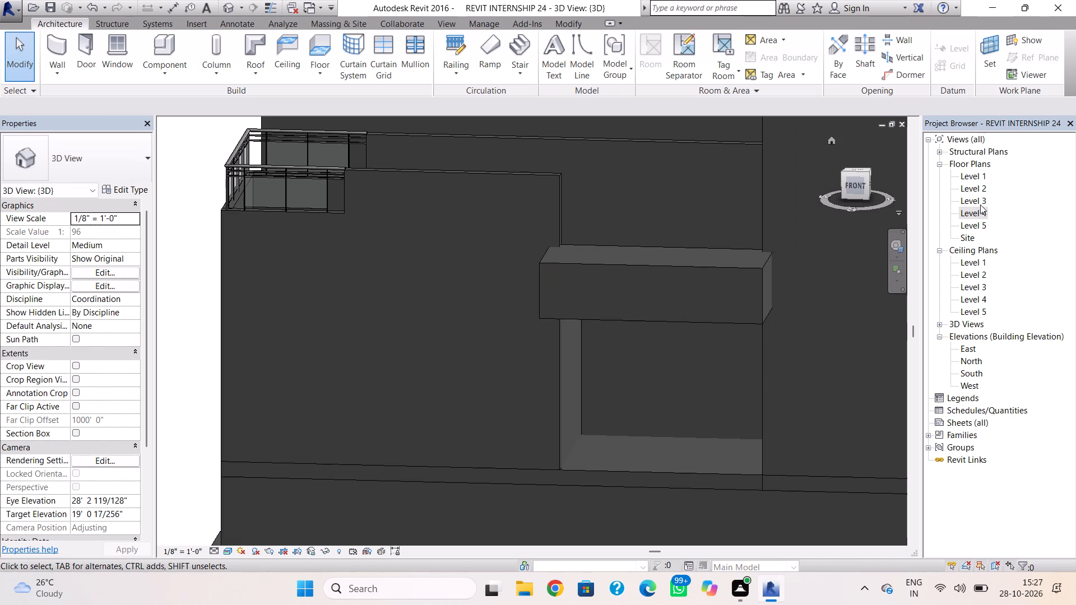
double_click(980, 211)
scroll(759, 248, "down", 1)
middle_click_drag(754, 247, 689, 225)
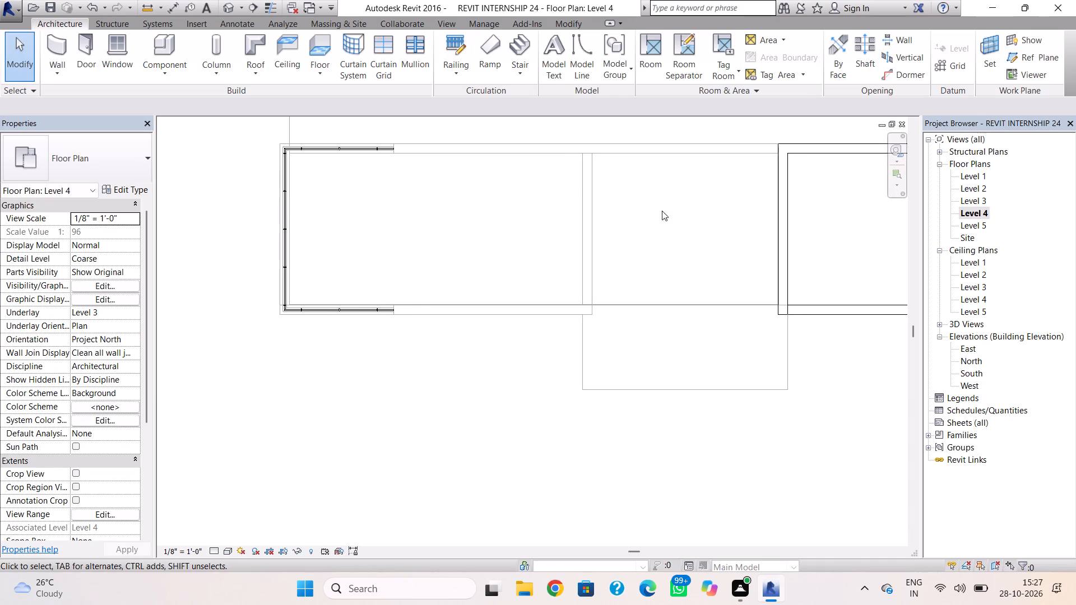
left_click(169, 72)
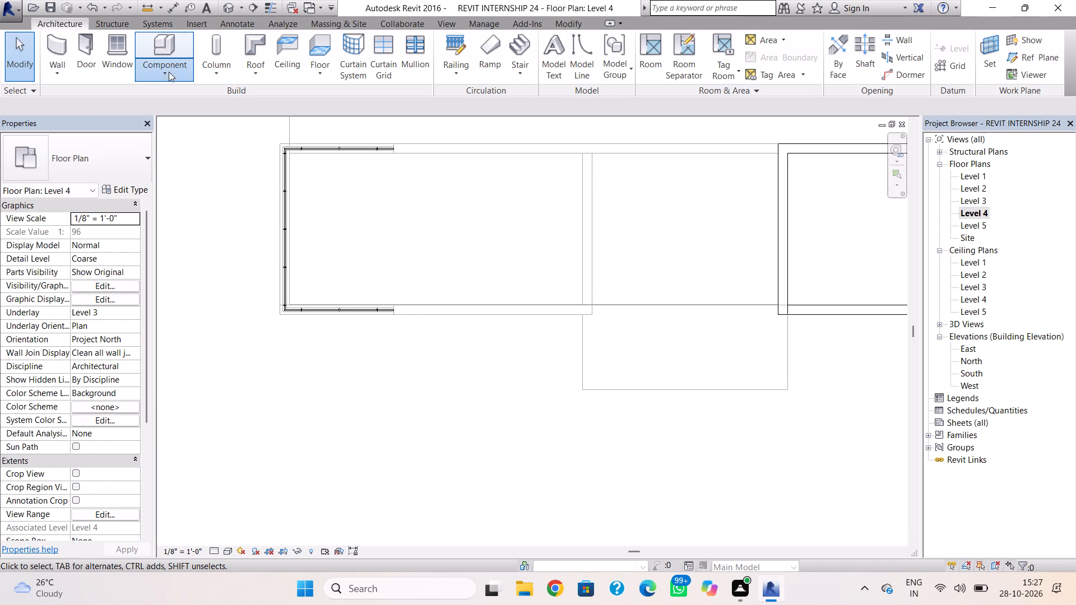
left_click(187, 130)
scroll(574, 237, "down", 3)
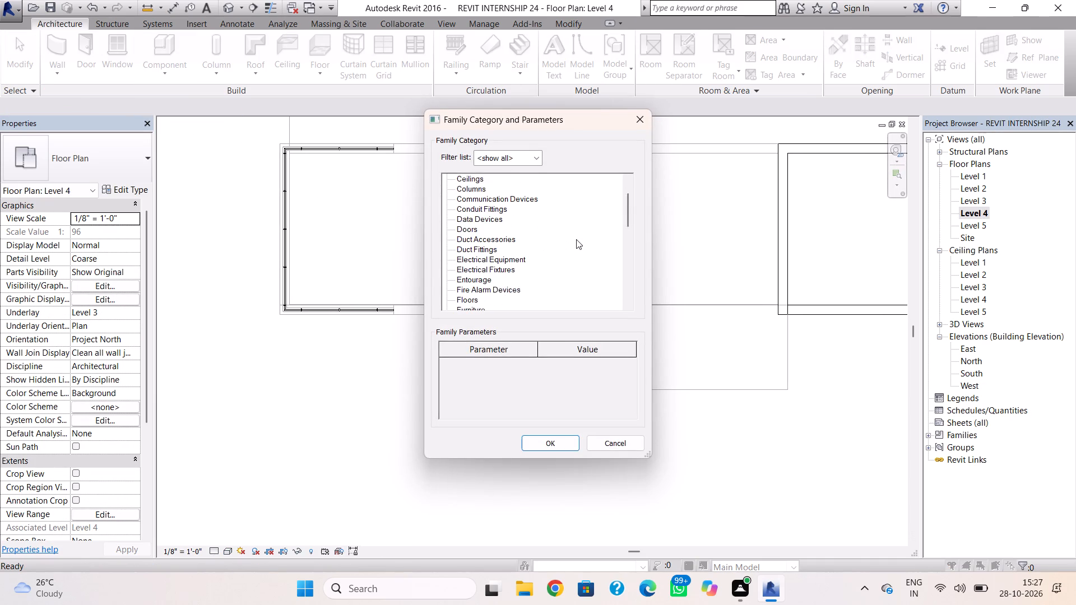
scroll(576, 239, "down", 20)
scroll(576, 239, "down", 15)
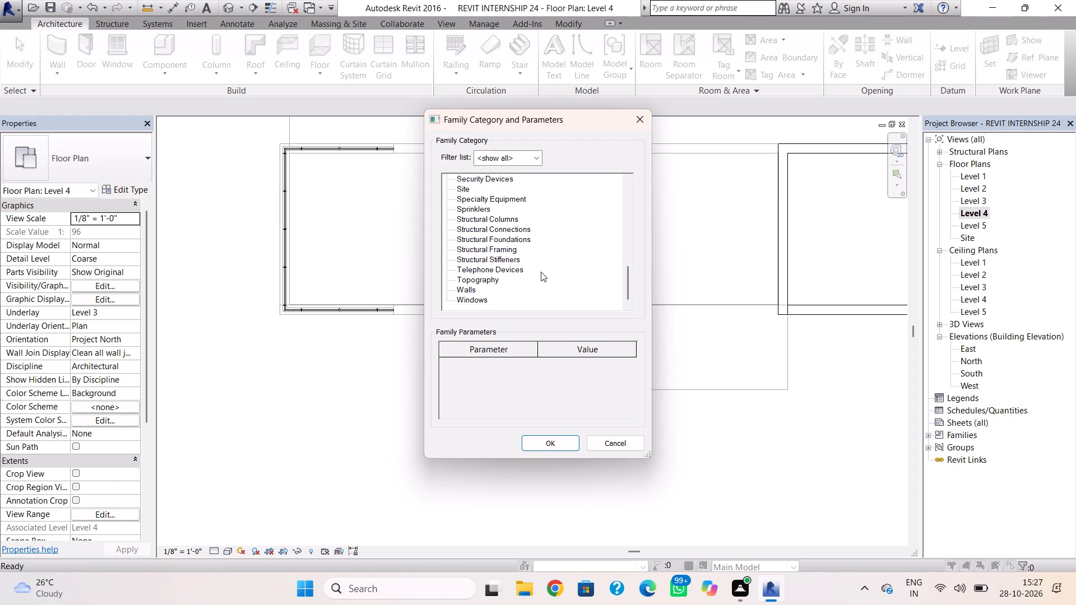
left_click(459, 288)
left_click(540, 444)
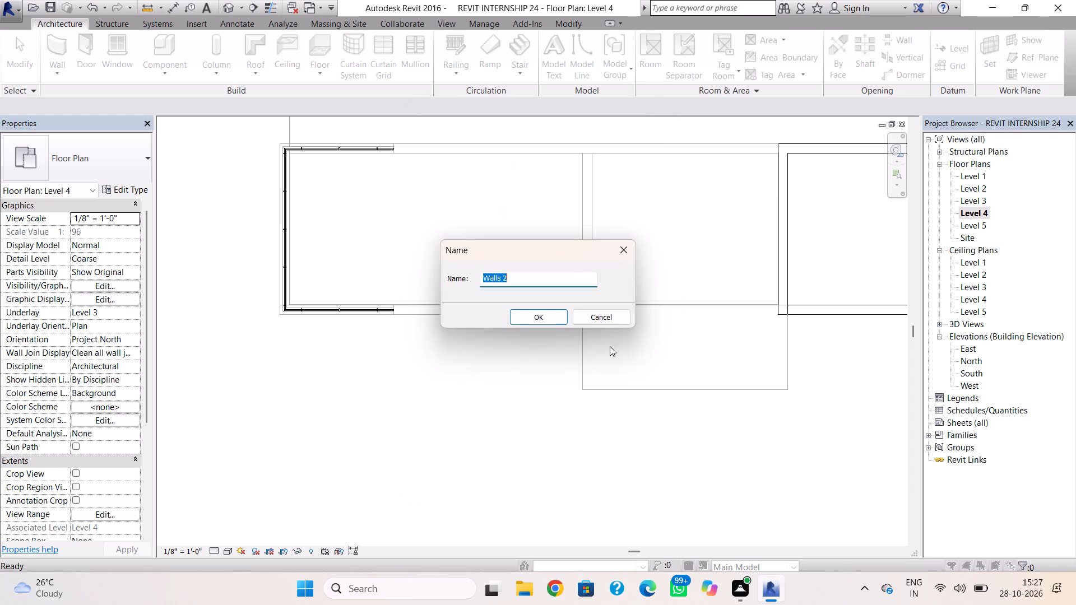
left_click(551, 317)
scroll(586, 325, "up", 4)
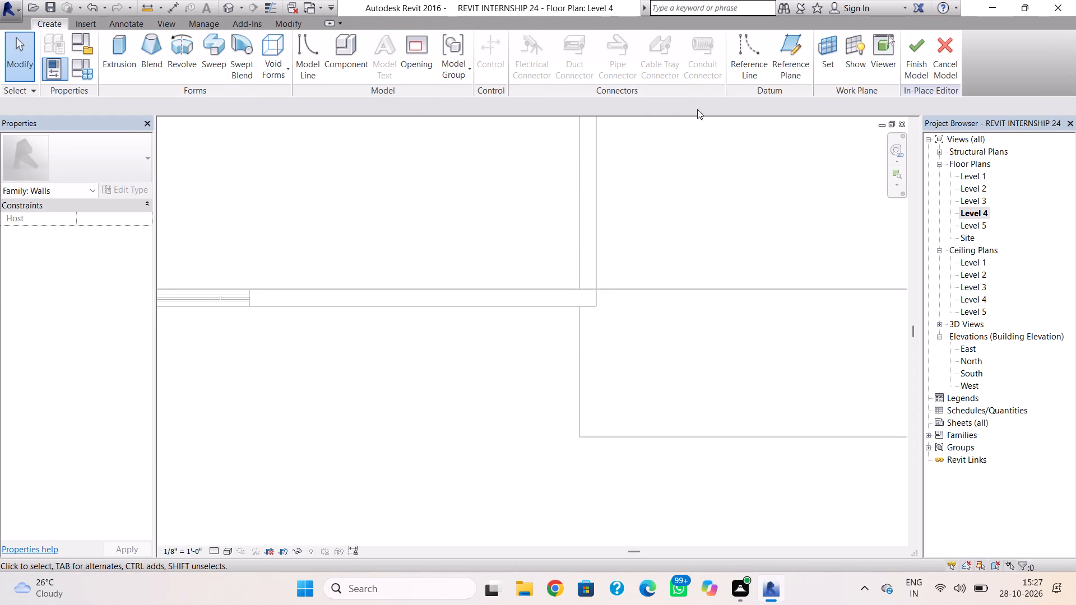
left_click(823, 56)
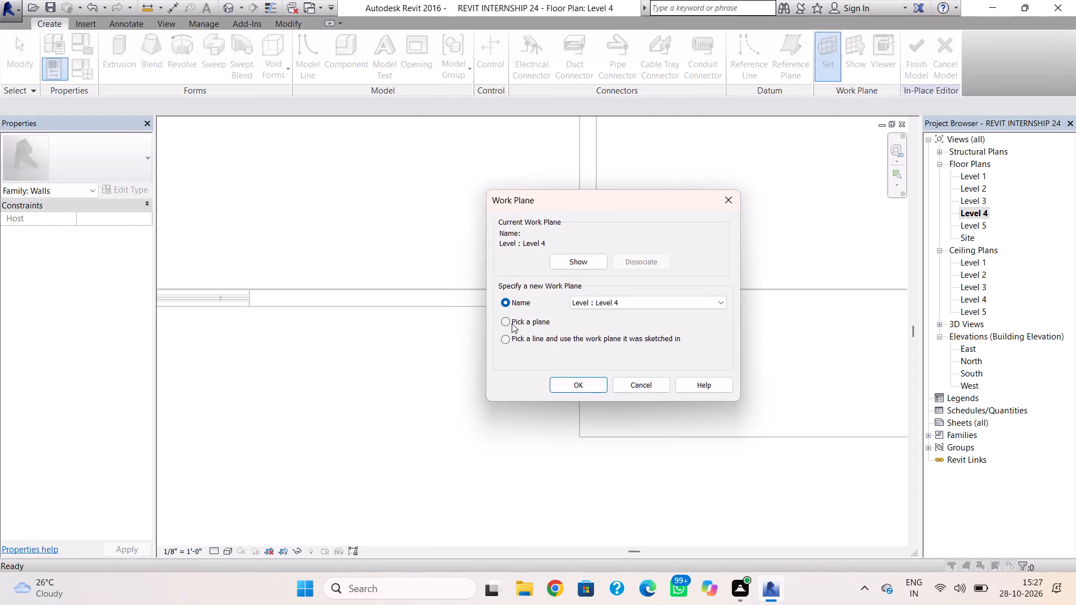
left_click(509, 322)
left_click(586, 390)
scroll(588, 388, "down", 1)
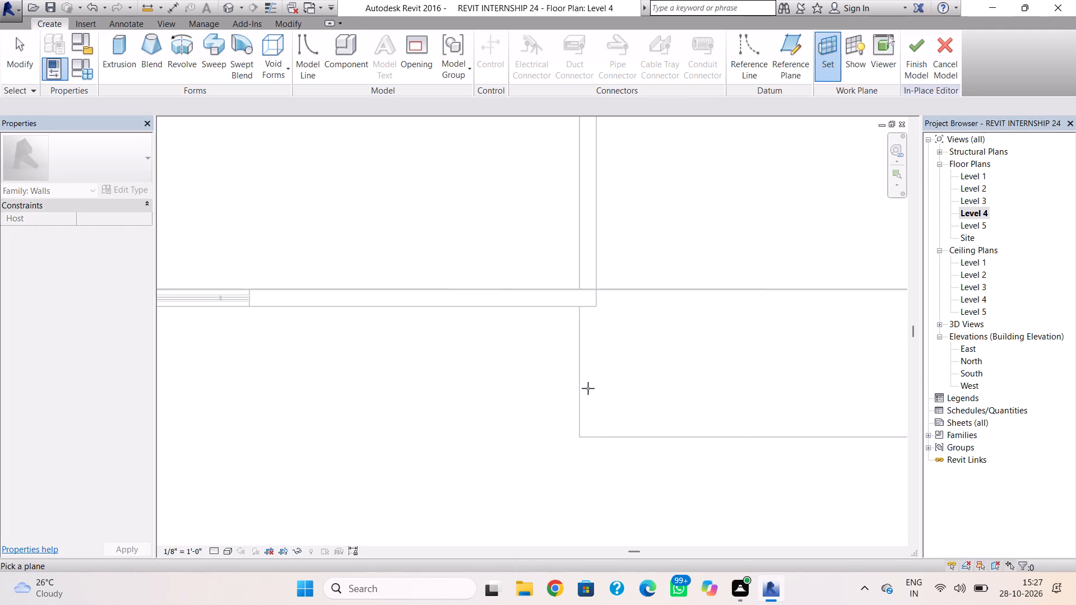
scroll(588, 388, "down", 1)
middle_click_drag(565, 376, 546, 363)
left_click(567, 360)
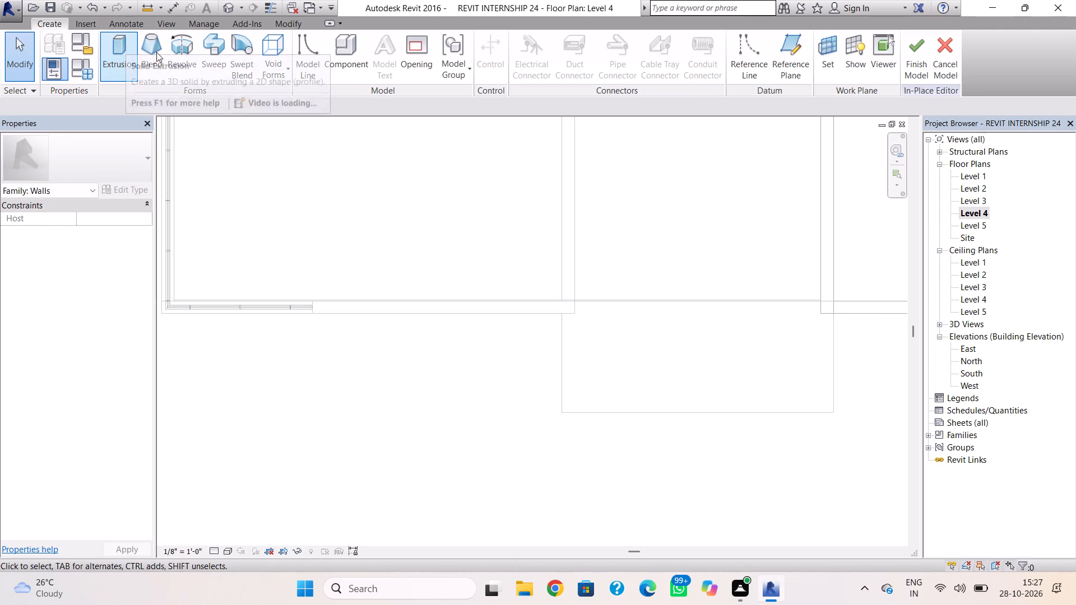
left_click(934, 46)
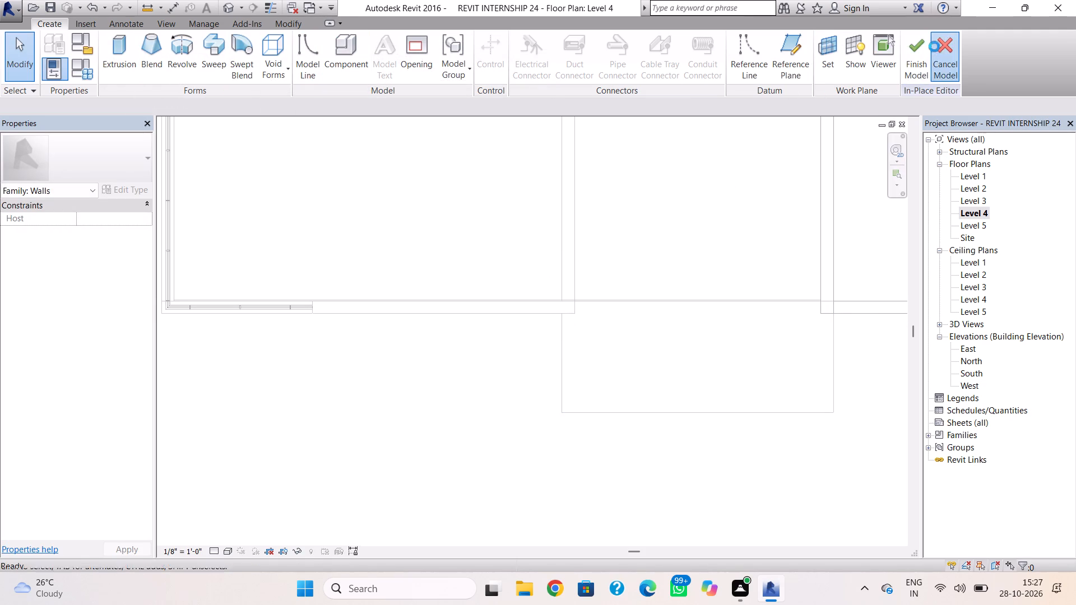
Quit the in-place wall editor without finishing the open in-place model.
left_click(575, 307)
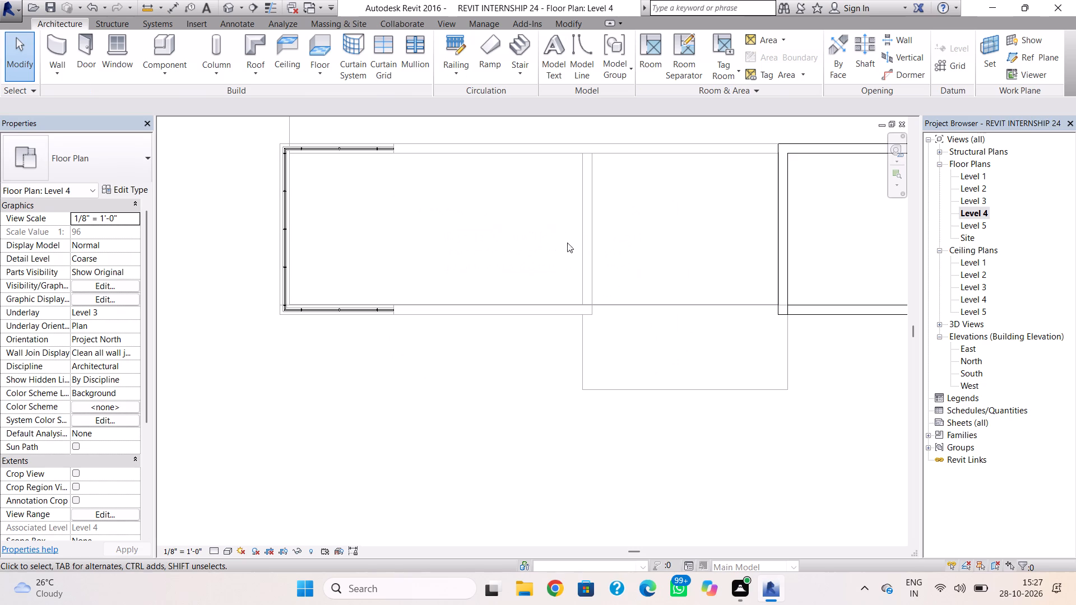
Create a Handrail - Rectangular railing on Level 4 with a three-sided path around the front projection, about 13'-9" across.
left_click(459, 42)
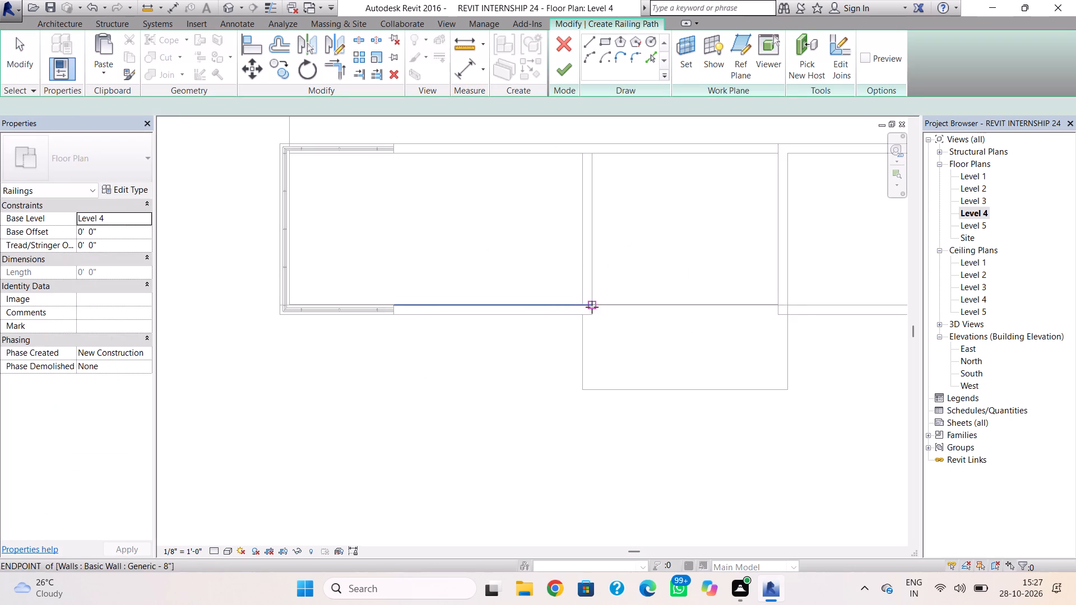
scroll(590, 308, "up", 5)
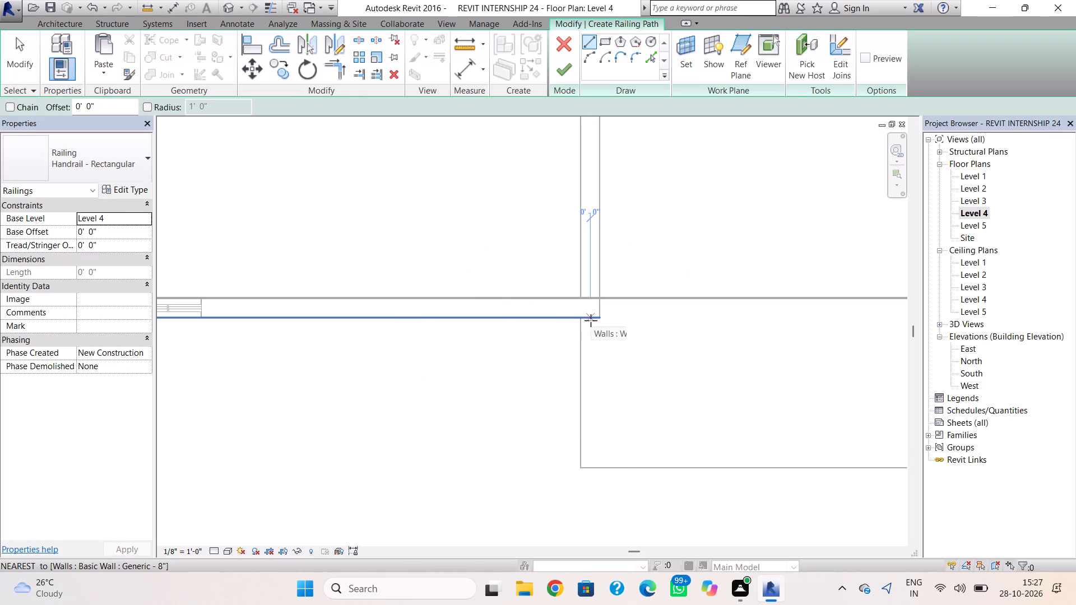
left_click(591, 320)
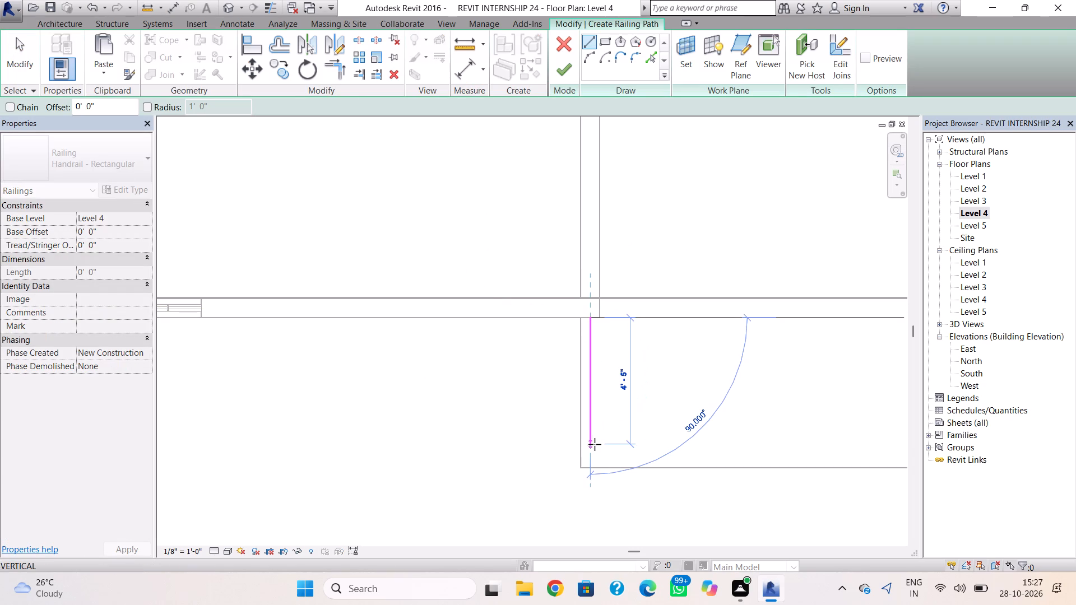
left_click(591, 457)
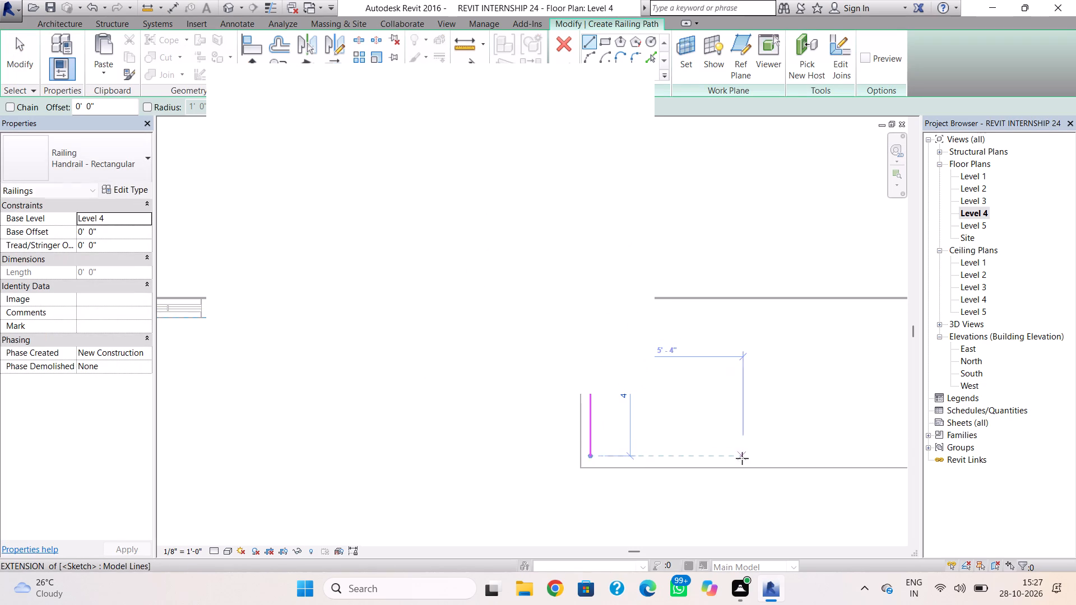
left_click(593, 458)
scroll(748, 447, "down", 2)
middle_click_drag(748, 447, 547, 437)
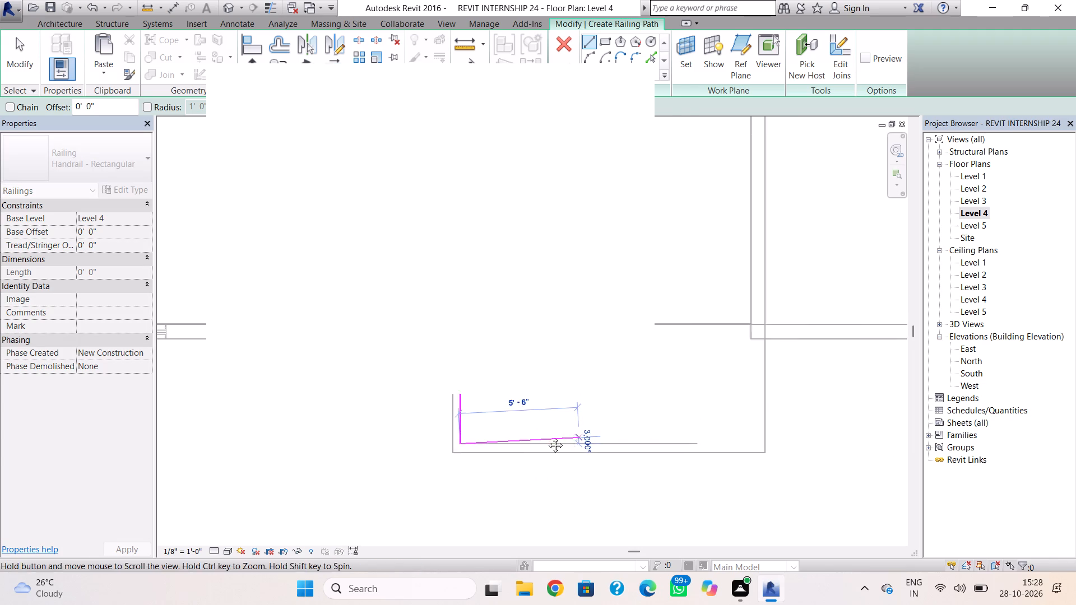
middle_click_drag(547, 437, 518, 436)
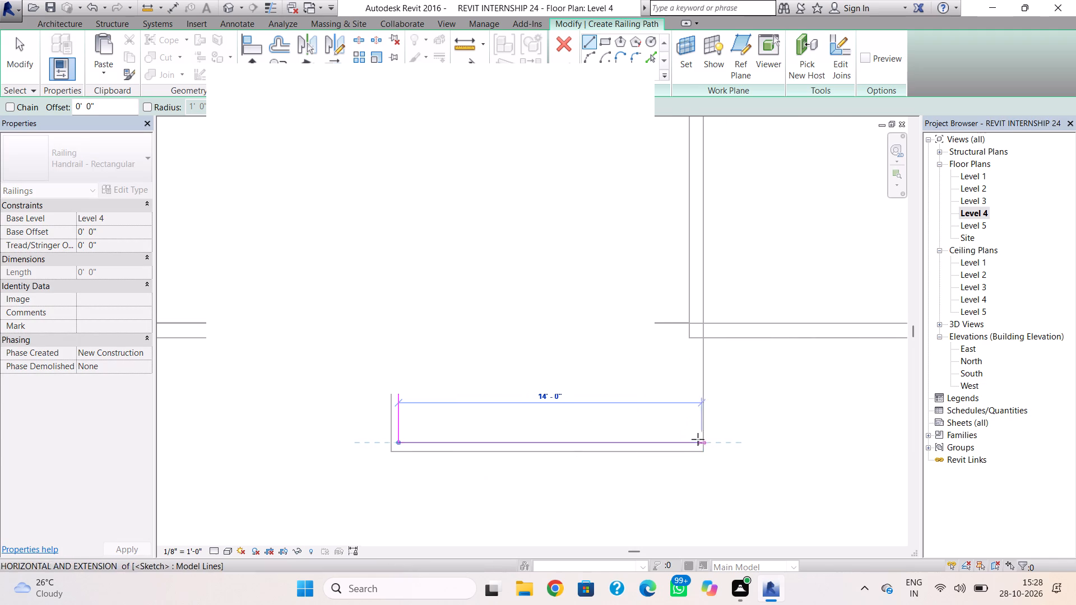
scroll(694, 441, "up", 3)
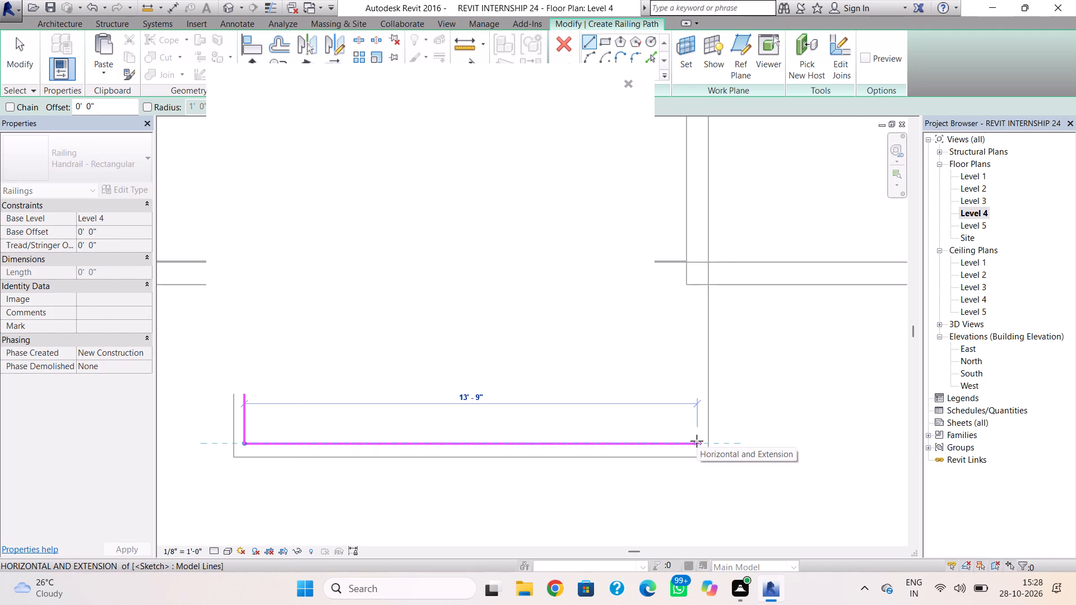
left_click(697, 441)
left_click(698, 285)
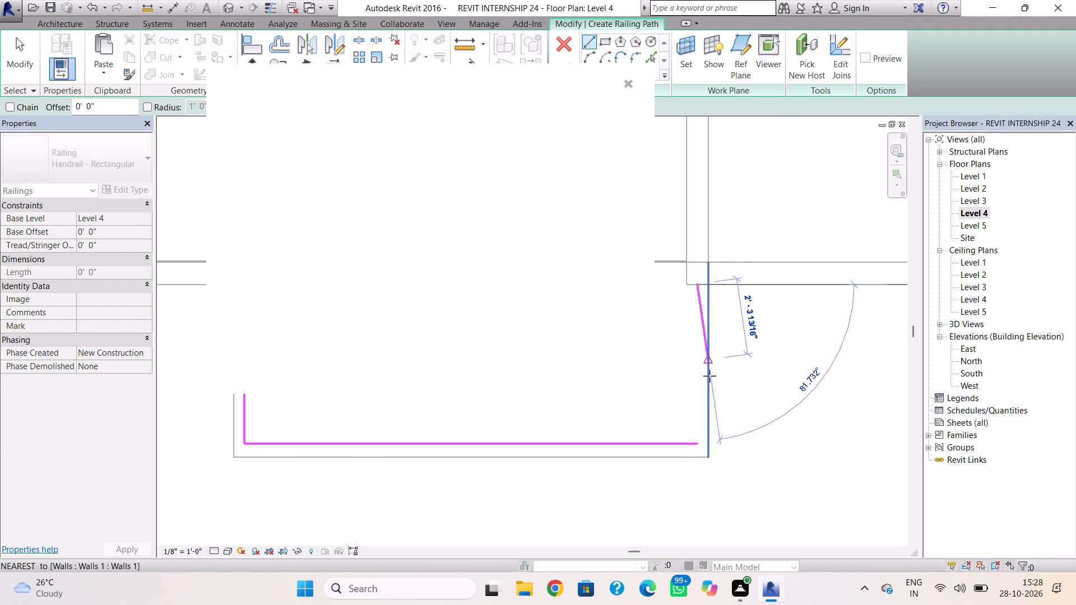
left_click(698, 440)
key("Escape")
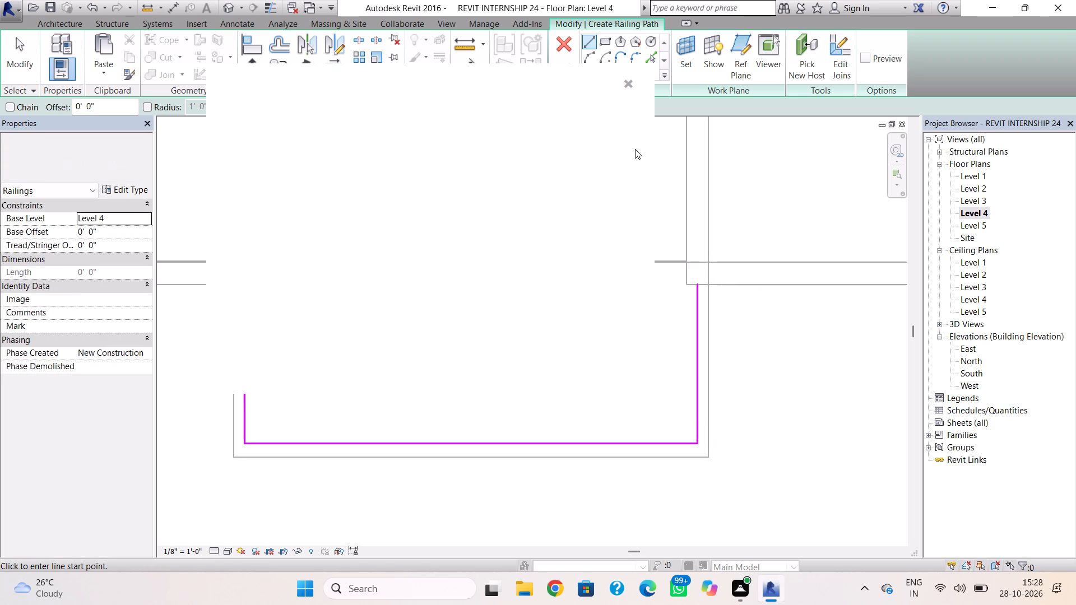
left_click(627, 80)
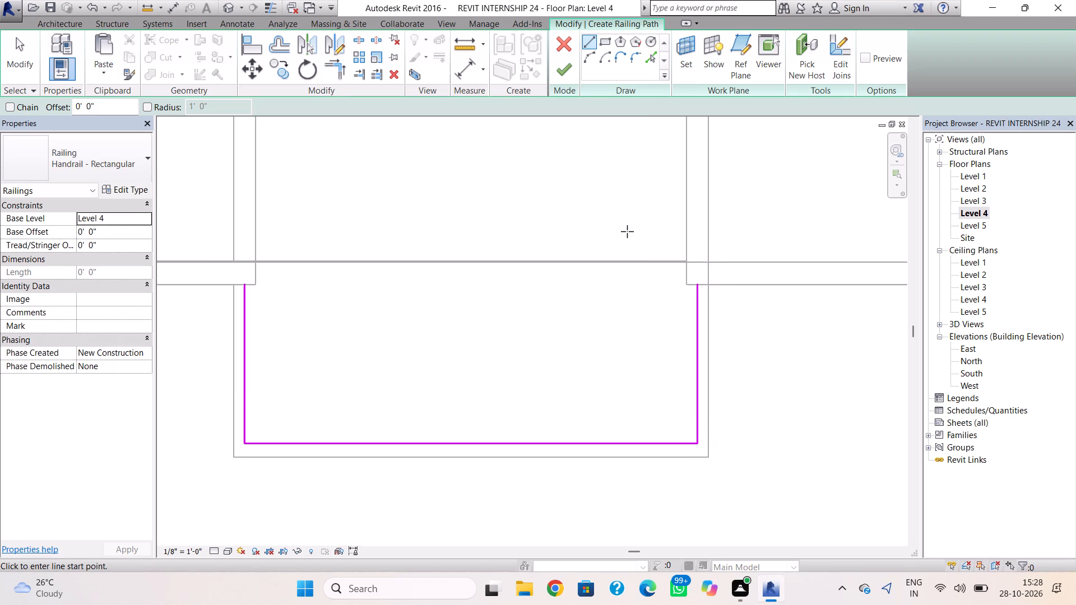
left_click(565, 77)
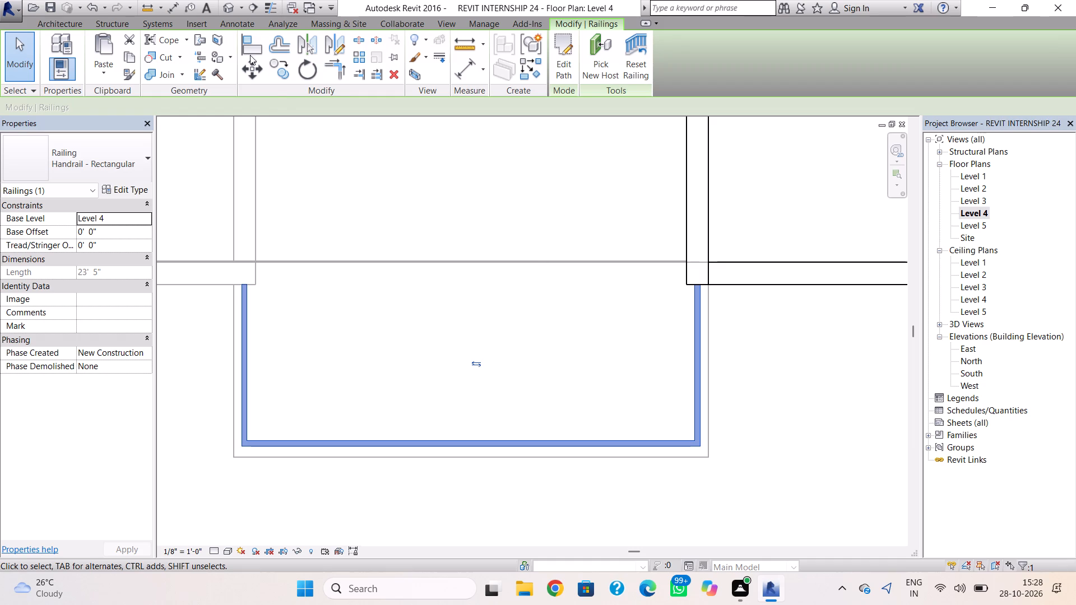
Open the default 3D view showing the new railing on the front facade.
left_click(228, 10)
scroll(636, 280, "down", 1)
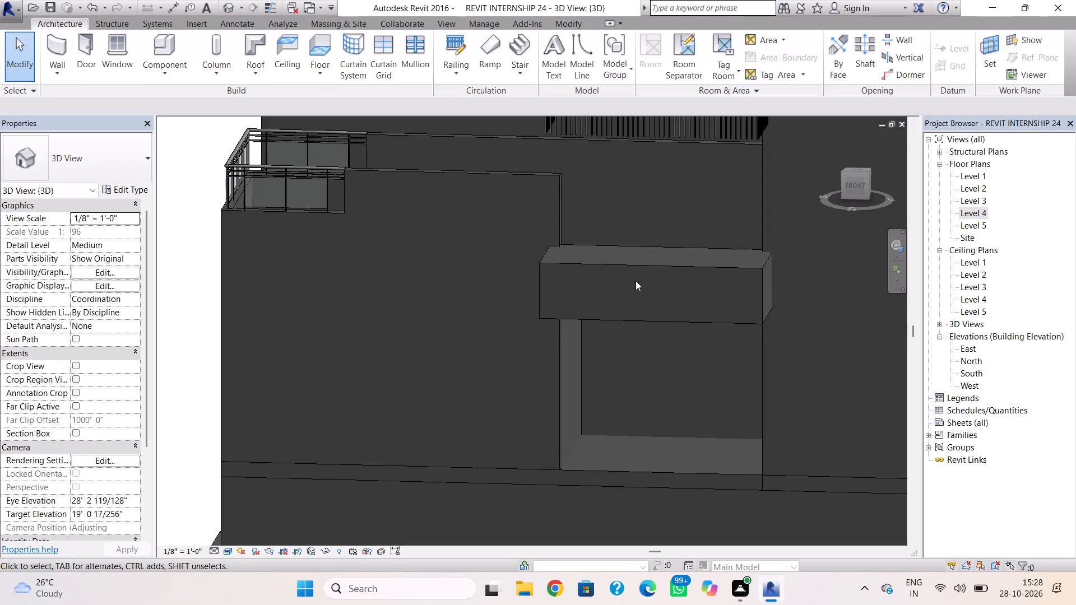
right_click_drag(651, 388, 692, 377, "shift")
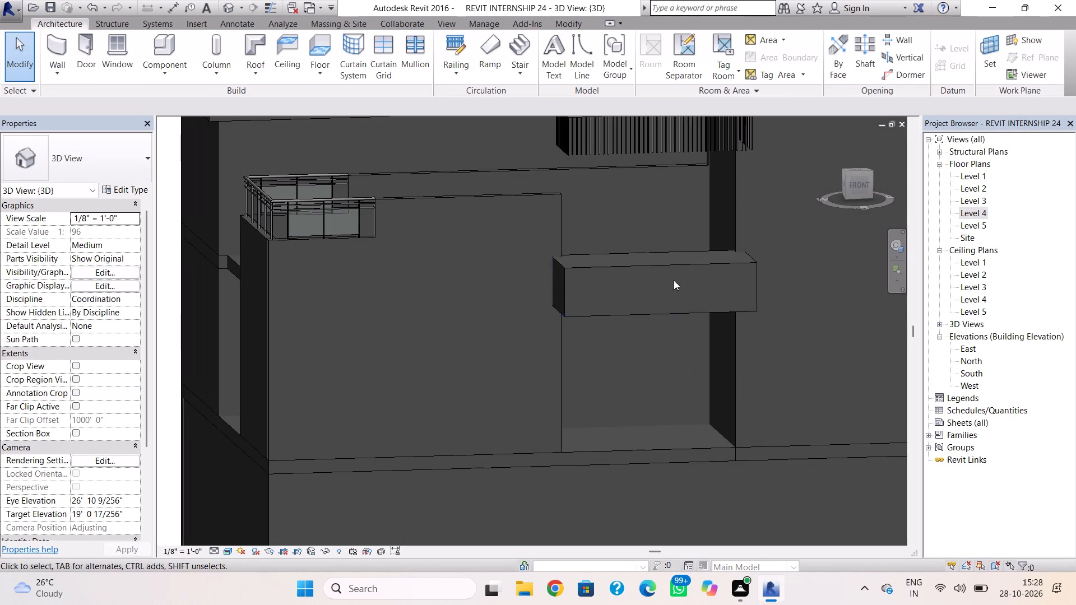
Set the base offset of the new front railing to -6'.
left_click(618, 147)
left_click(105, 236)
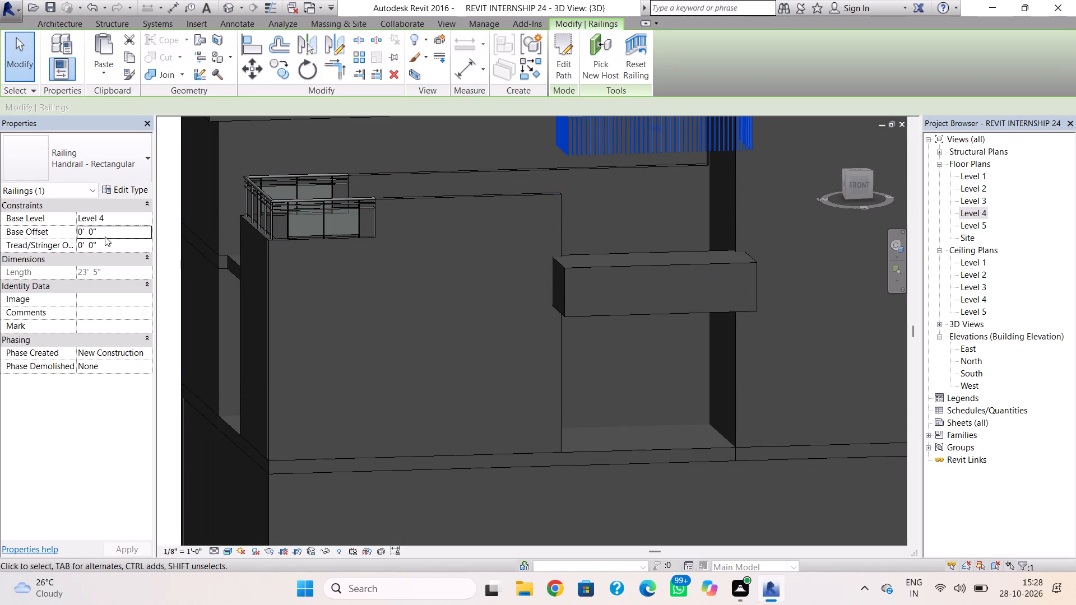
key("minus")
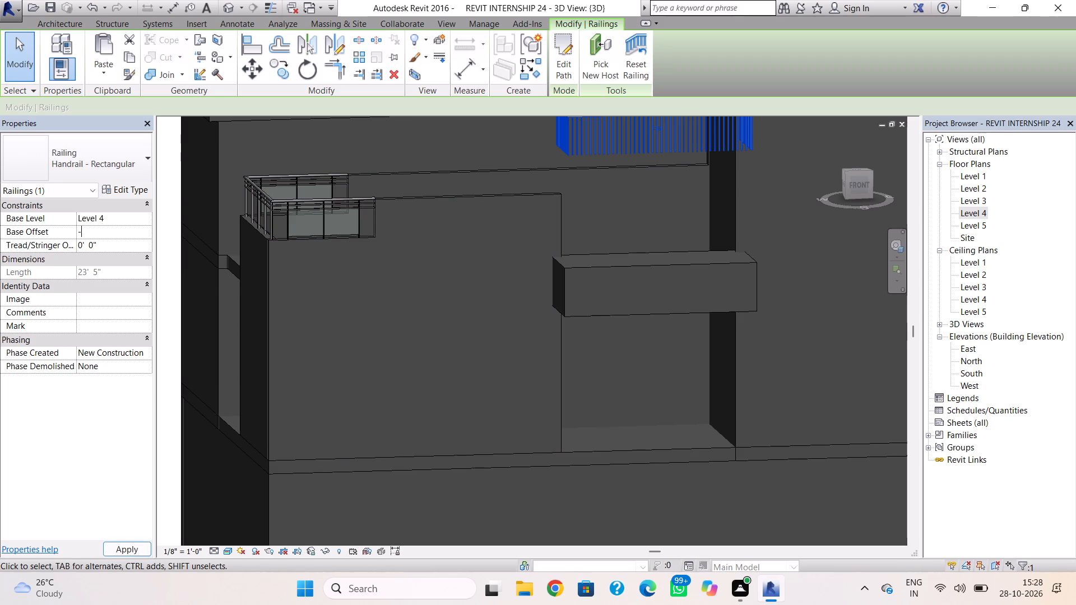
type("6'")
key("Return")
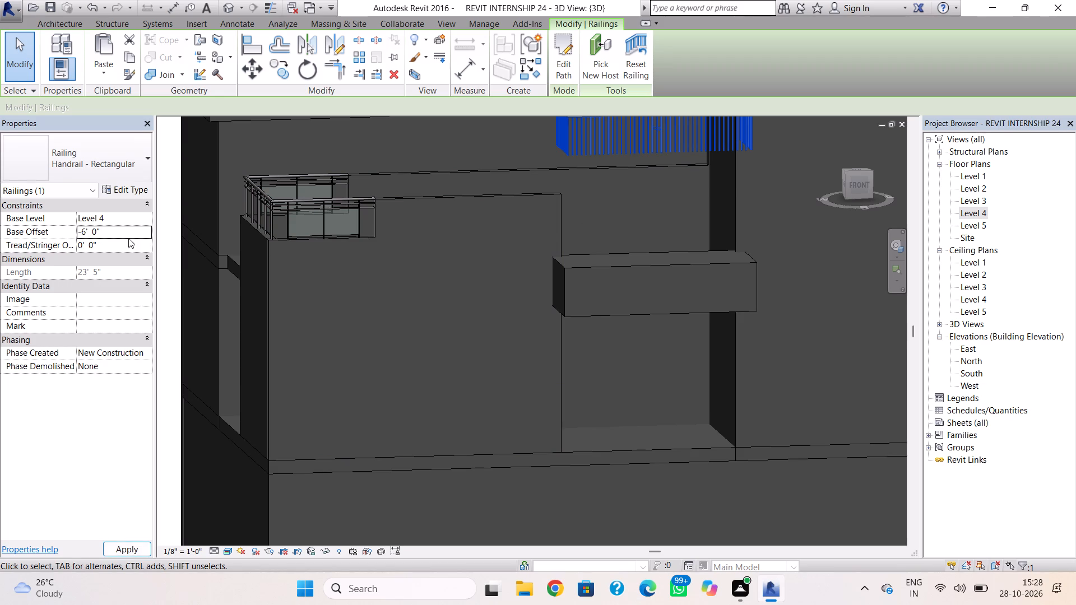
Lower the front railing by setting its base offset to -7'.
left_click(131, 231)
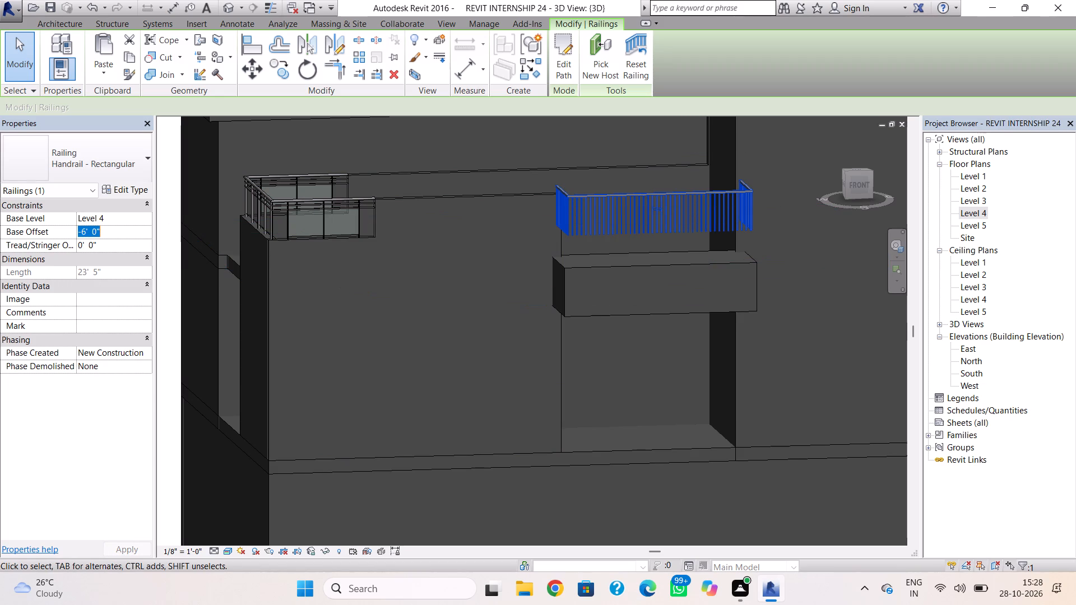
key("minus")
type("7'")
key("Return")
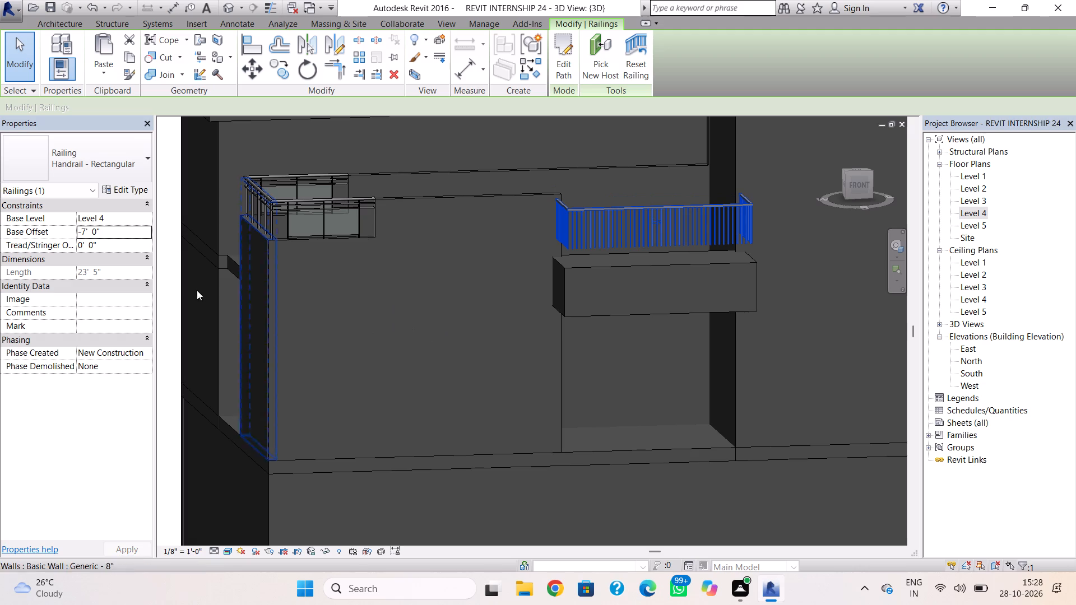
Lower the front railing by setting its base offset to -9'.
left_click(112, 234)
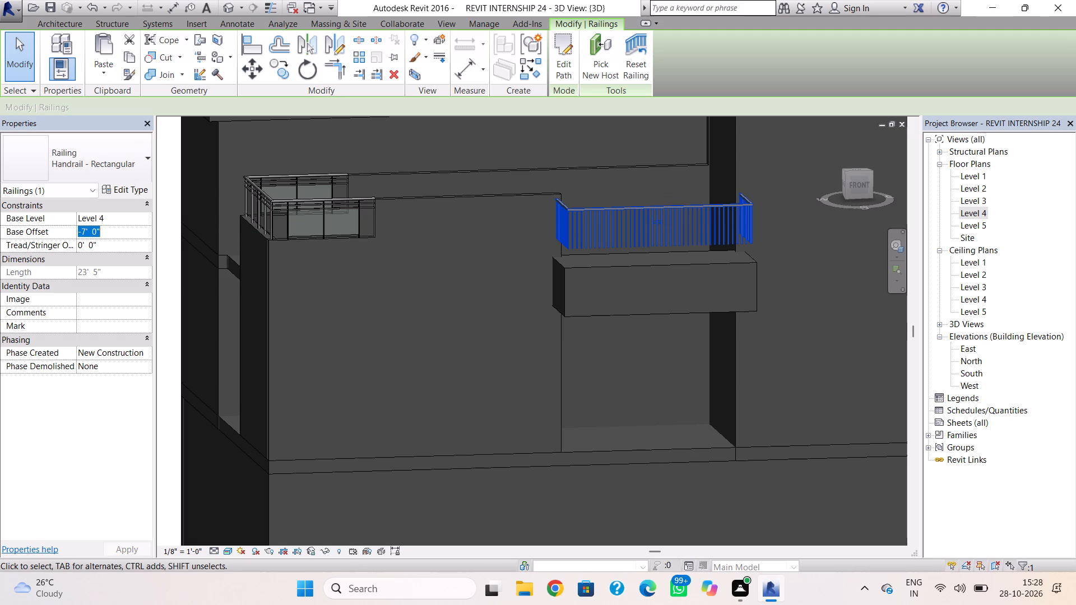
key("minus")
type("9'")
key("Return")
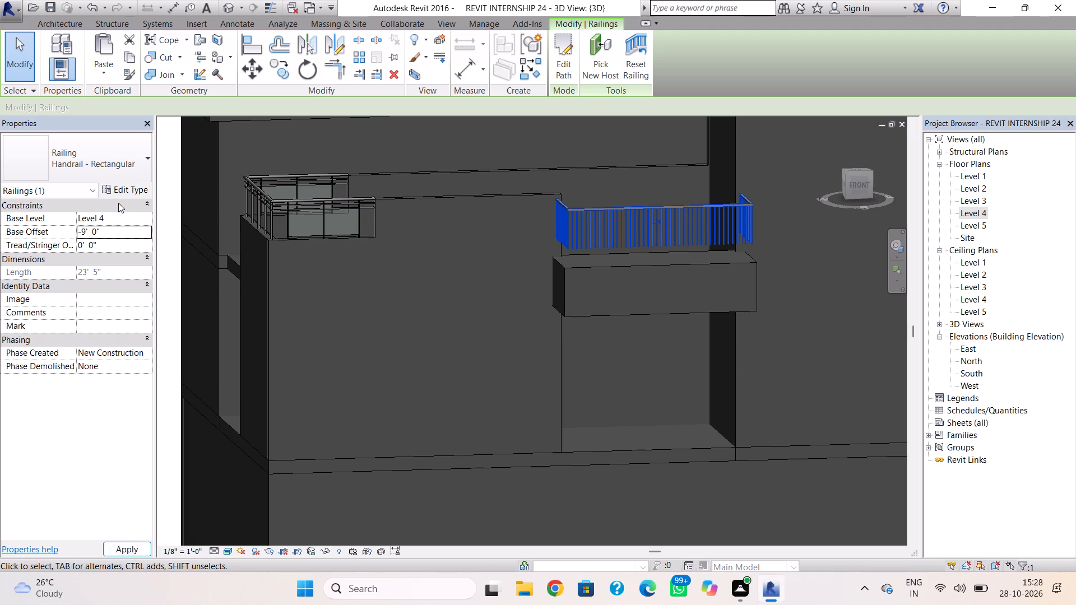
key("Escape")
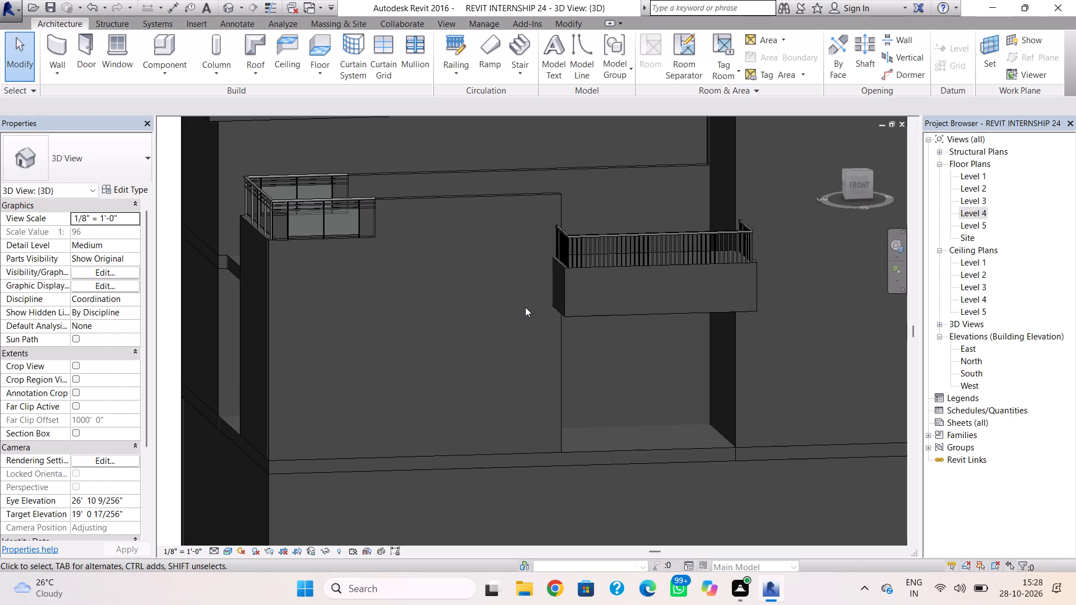
Change the front projection's railing to the Glass Panel - Bottom Fill type.
left_click(573, 251)
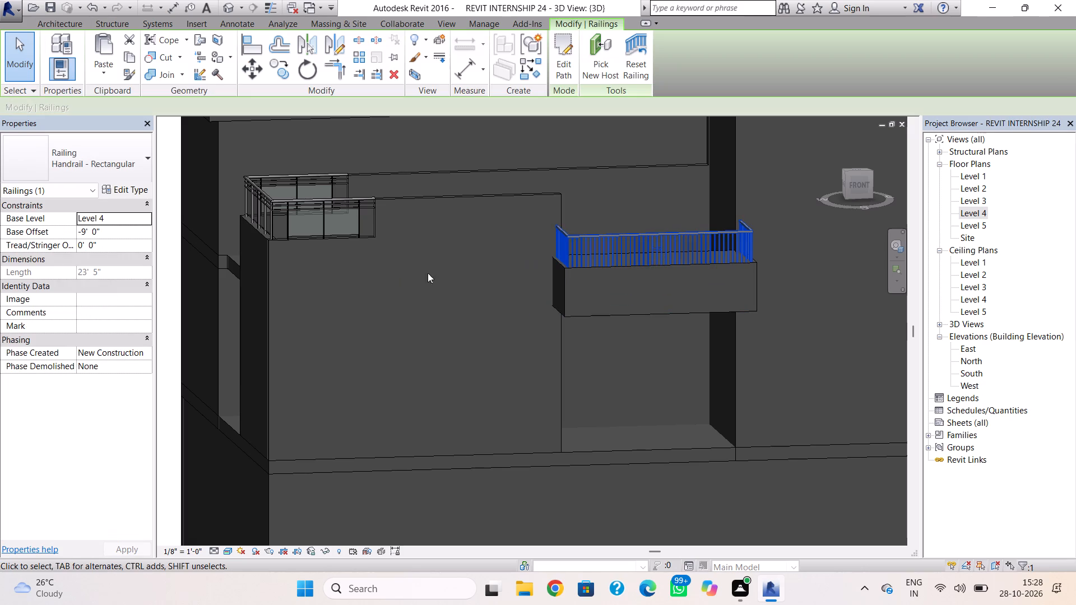
left_click(119, 154)
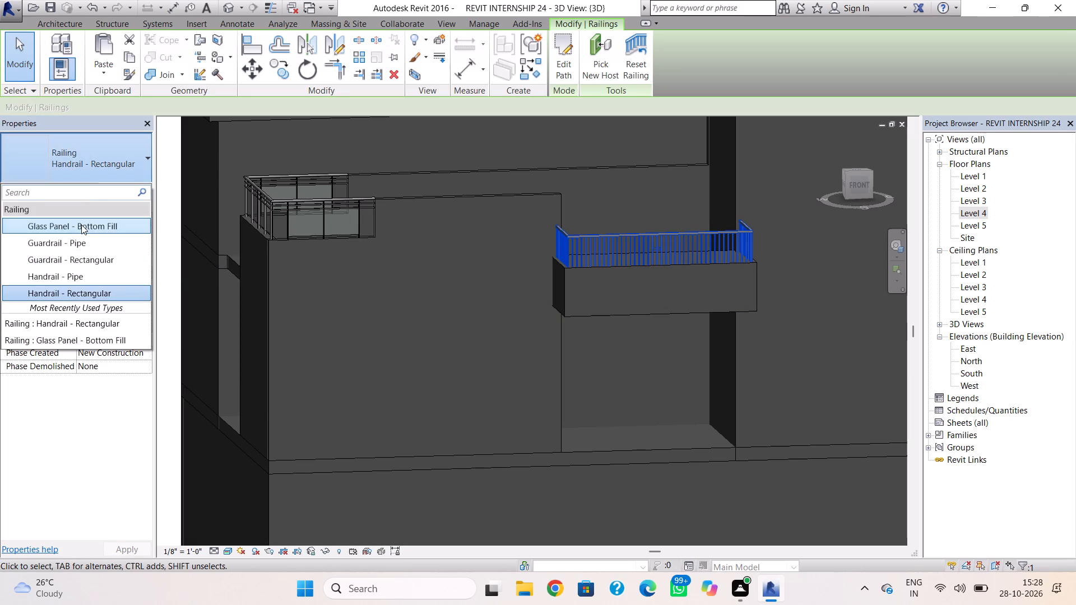
left_click(81, 225)
left_click(564, 234)
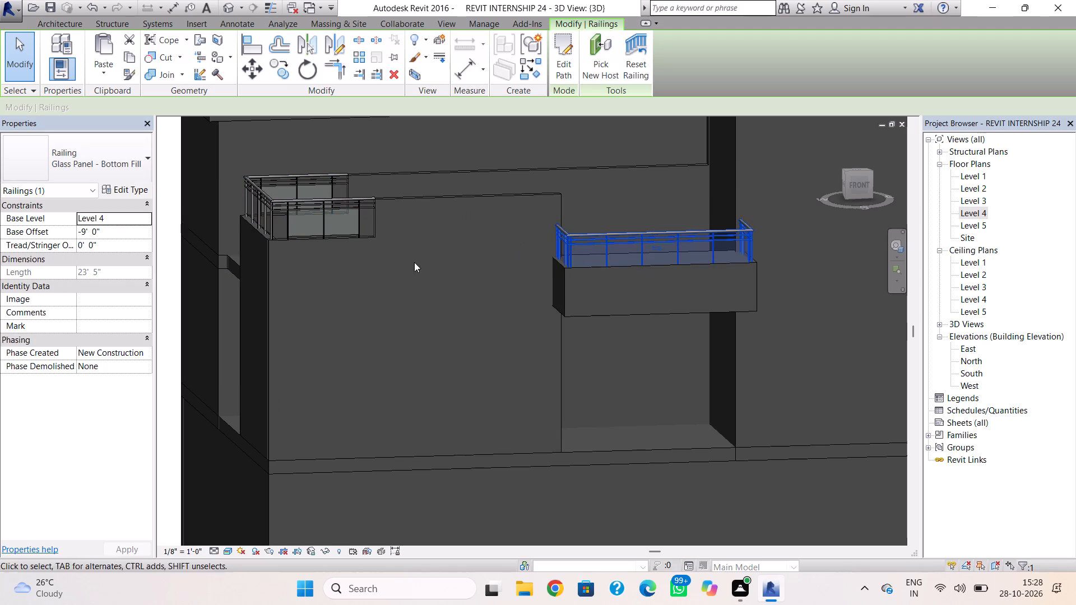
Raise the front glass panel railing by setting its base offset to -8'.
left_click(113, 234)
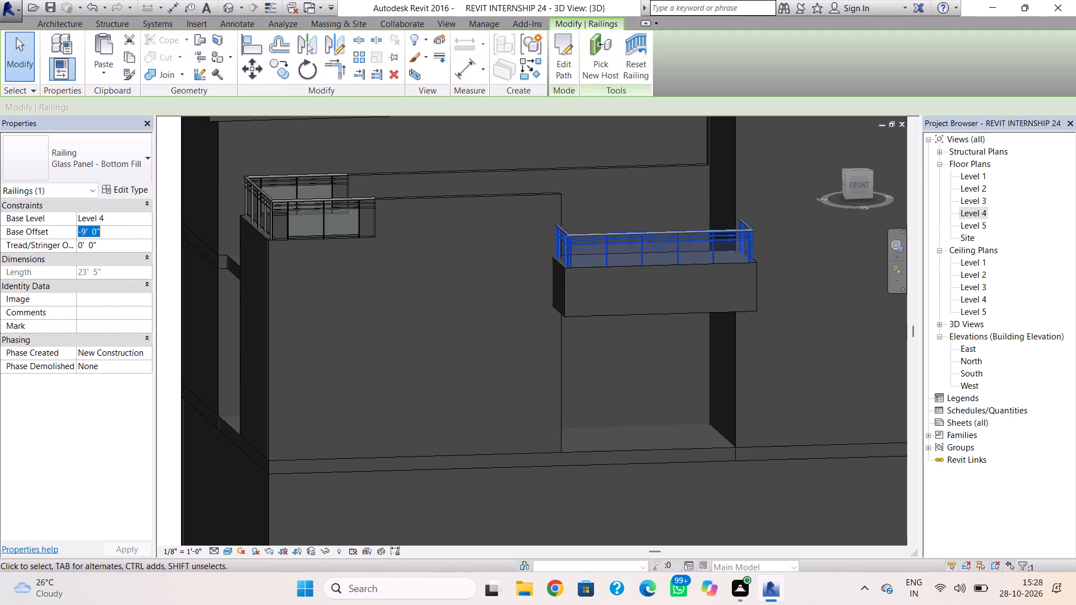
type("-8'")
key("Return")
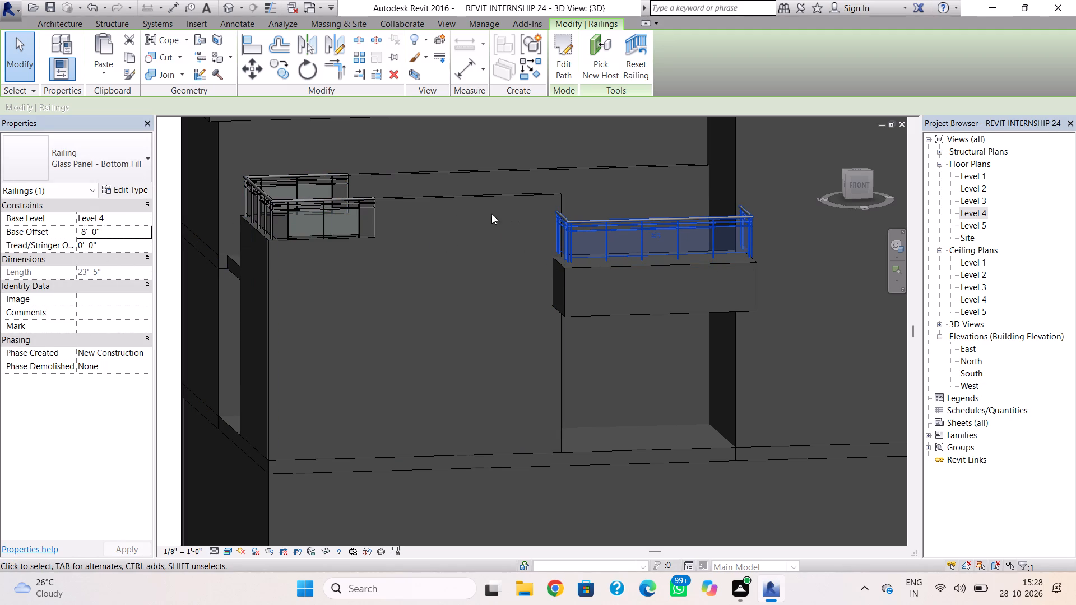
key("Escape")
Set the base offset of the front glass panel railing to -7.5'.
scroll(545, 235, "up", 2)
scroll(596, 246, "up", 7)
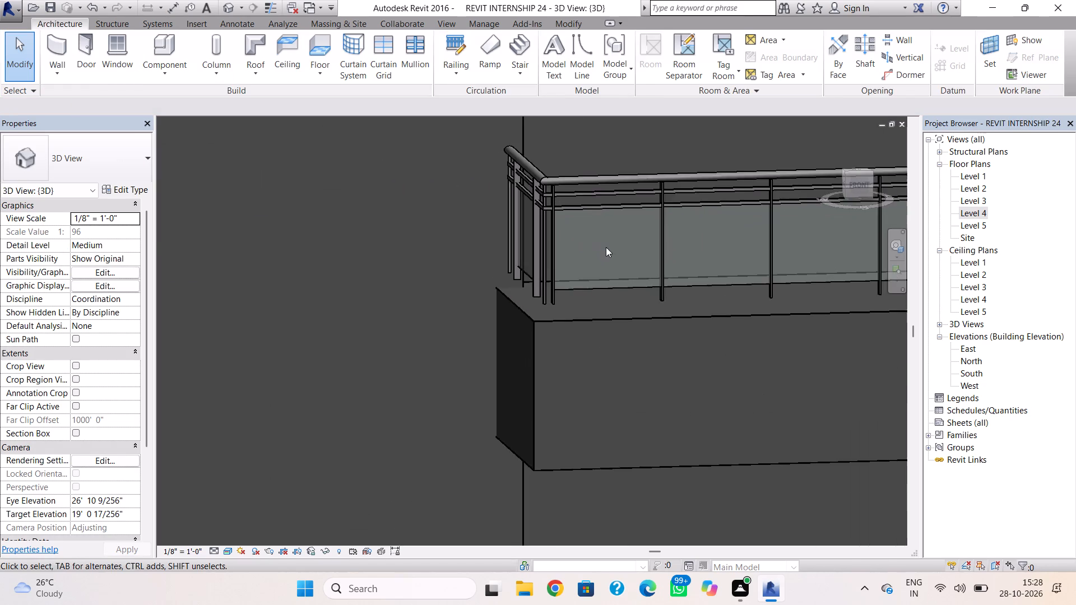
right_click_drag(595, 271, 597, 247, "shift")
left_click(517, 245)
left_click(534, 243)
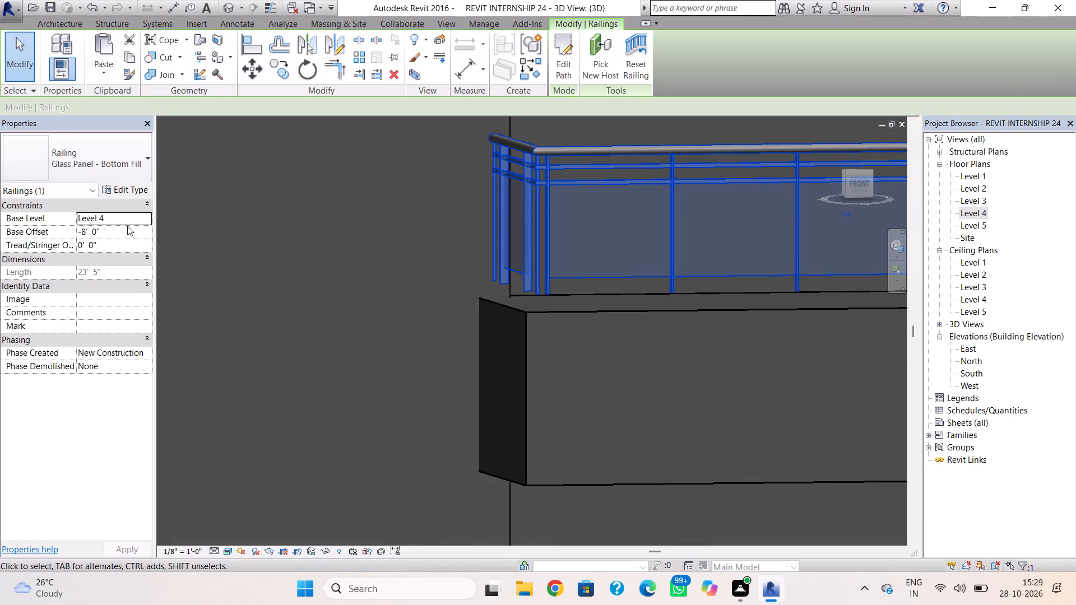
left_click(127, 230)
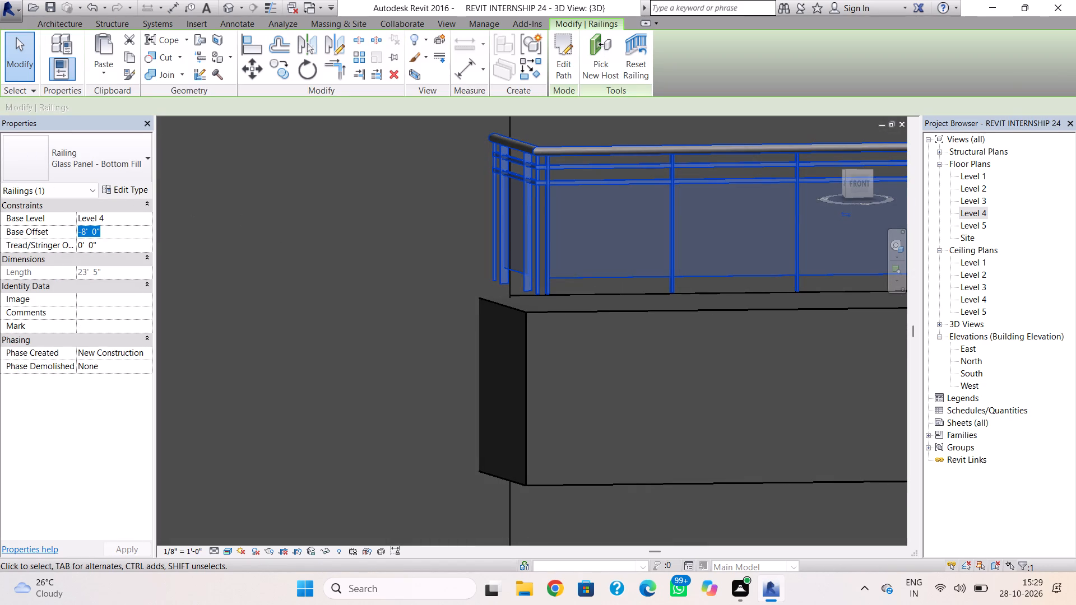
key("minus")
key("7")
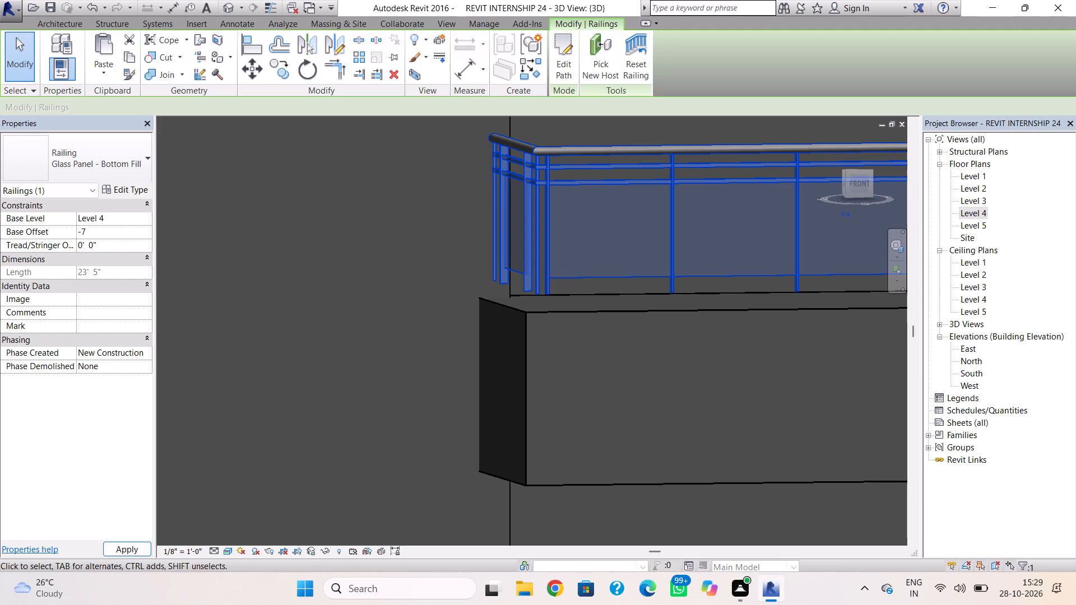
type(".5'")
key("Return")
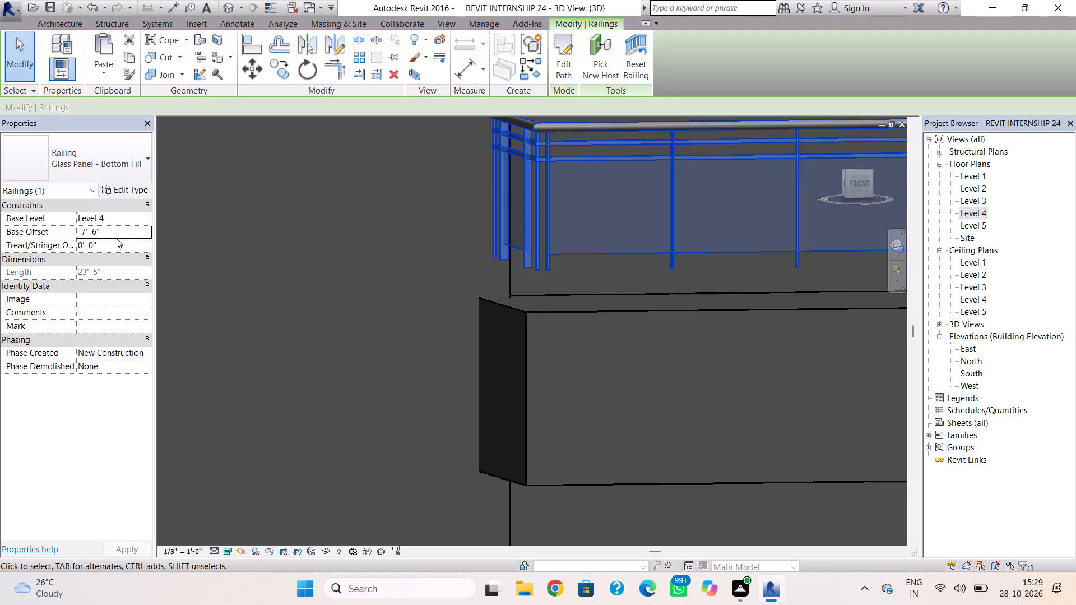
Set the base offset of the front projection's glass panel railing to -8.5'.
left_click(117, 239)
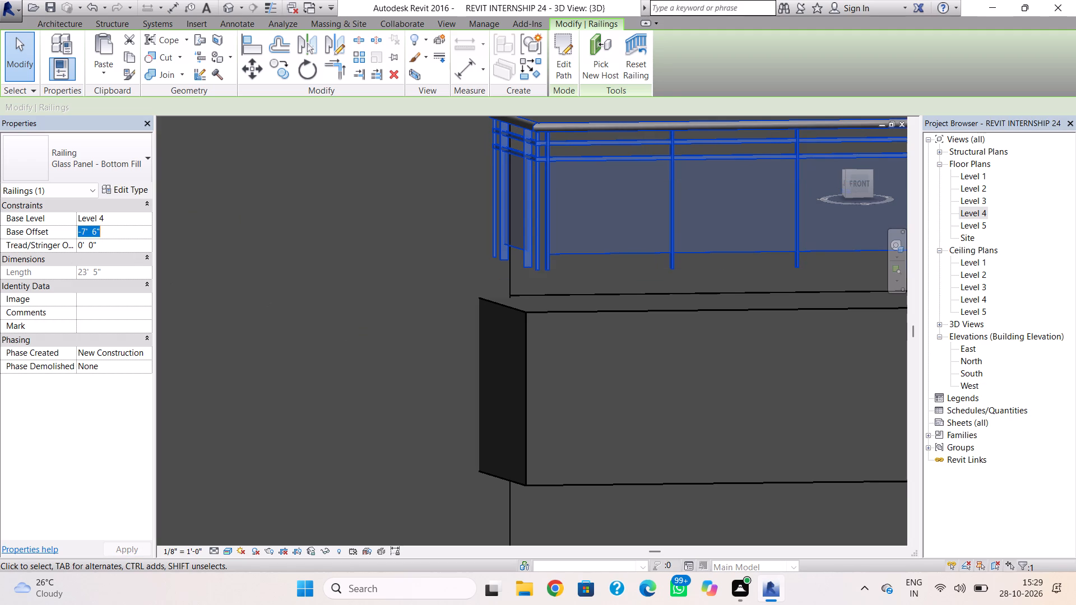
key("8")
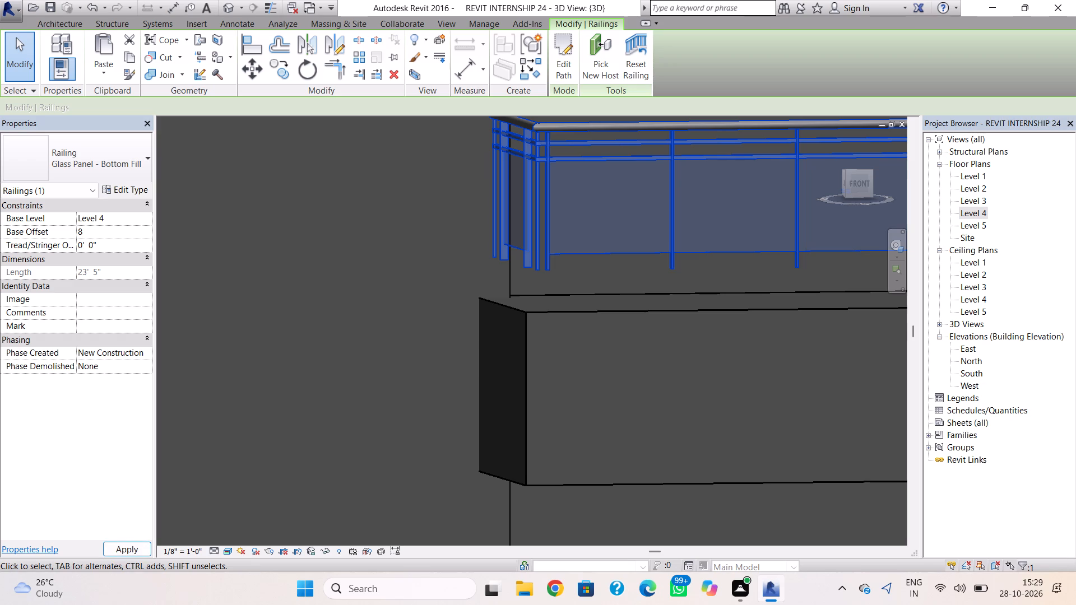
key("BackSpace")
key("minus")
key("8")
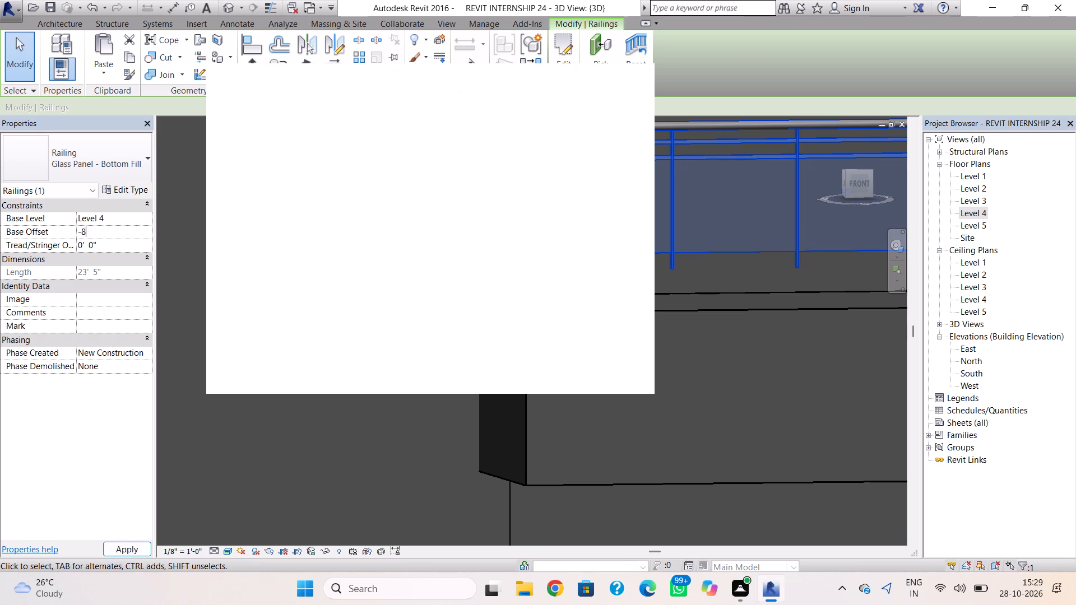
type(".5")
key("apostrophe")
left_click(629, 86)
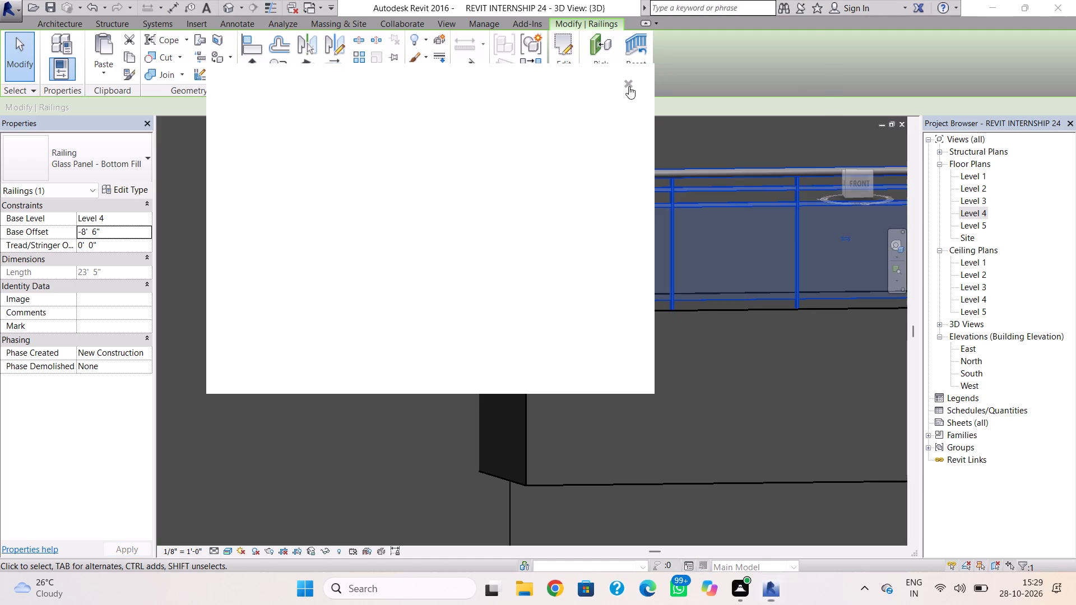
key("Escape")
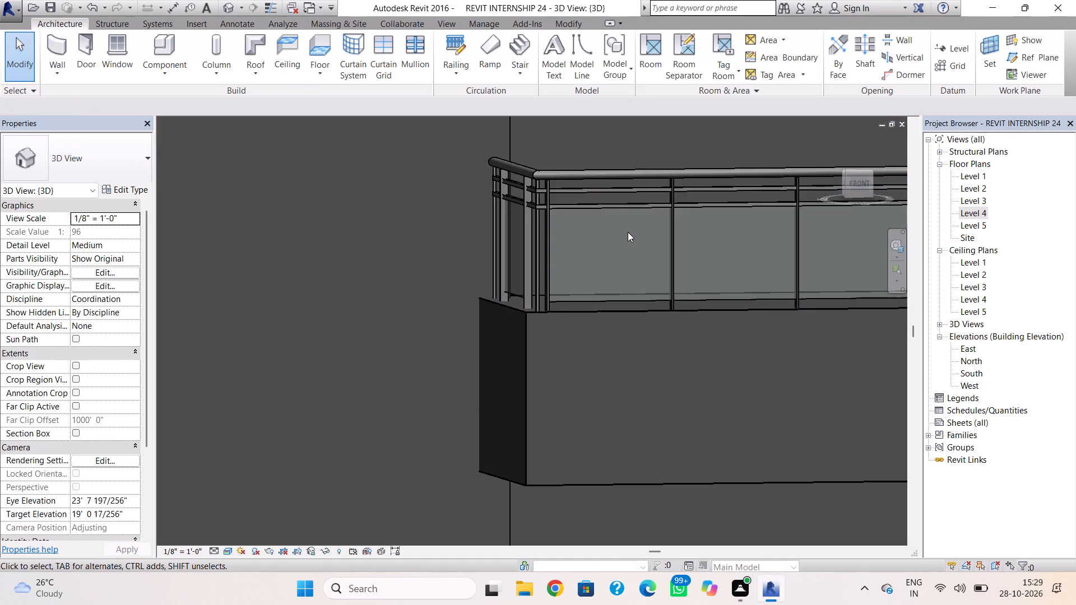
Copy the front projection's in-place wall block and paste it aligned to Level 2.
scroll(630, 239, "down", 2)
right_click_drag(642, 252, 628, 290, "shift")
scroll(633, 292, "down", 4)
middle_click_drag(640, 299, 590, 299)
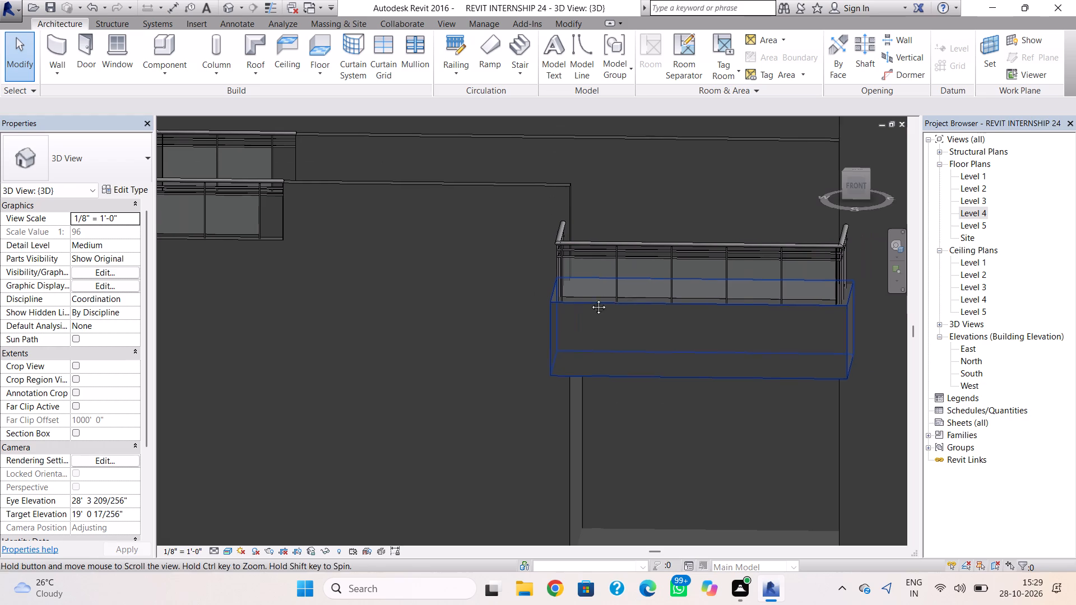
middle_click_drag(590, 299, 554, 295)
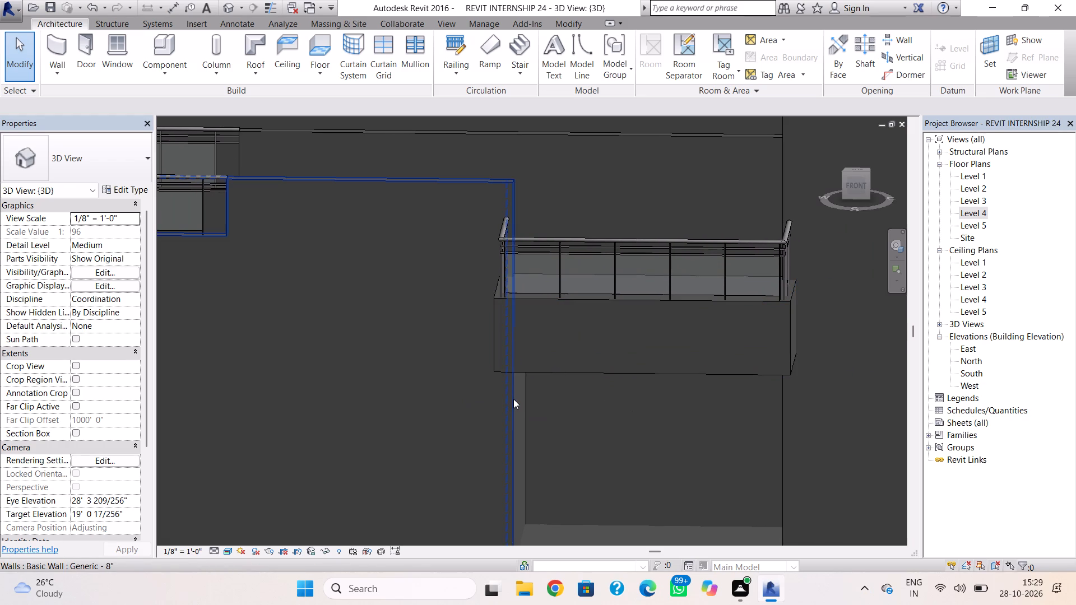
scroll(514, 399, "down", 2)
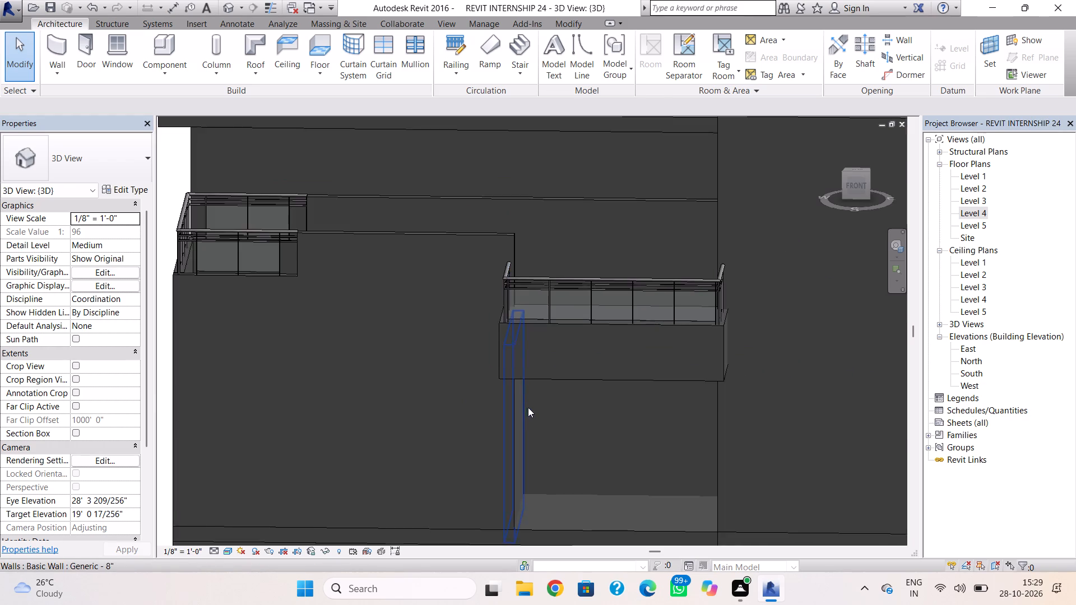
scroll(528, 407, "down", 1)
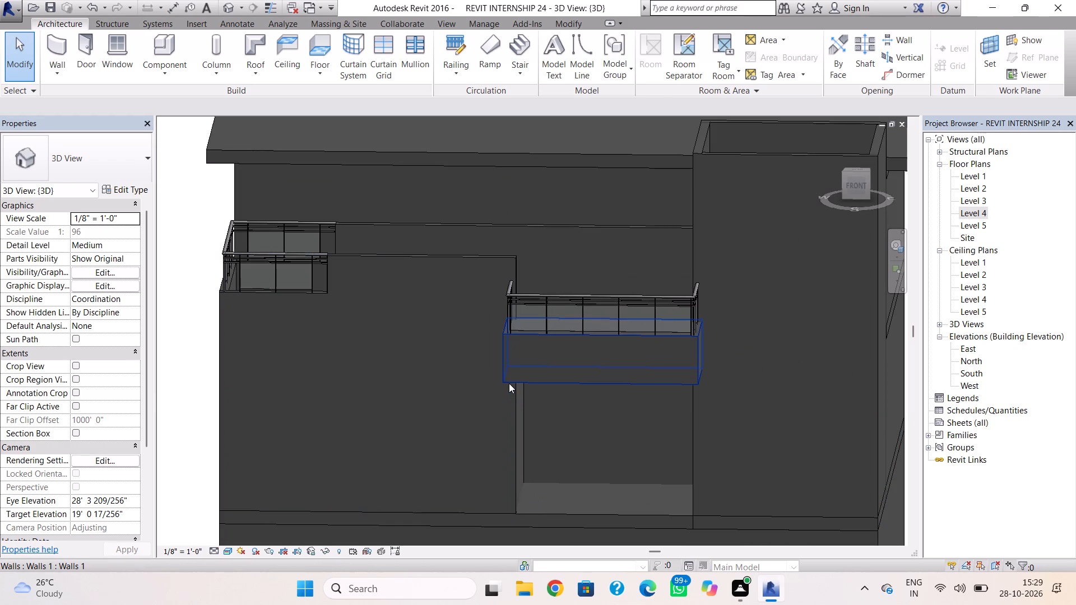
left_click(509, 383)
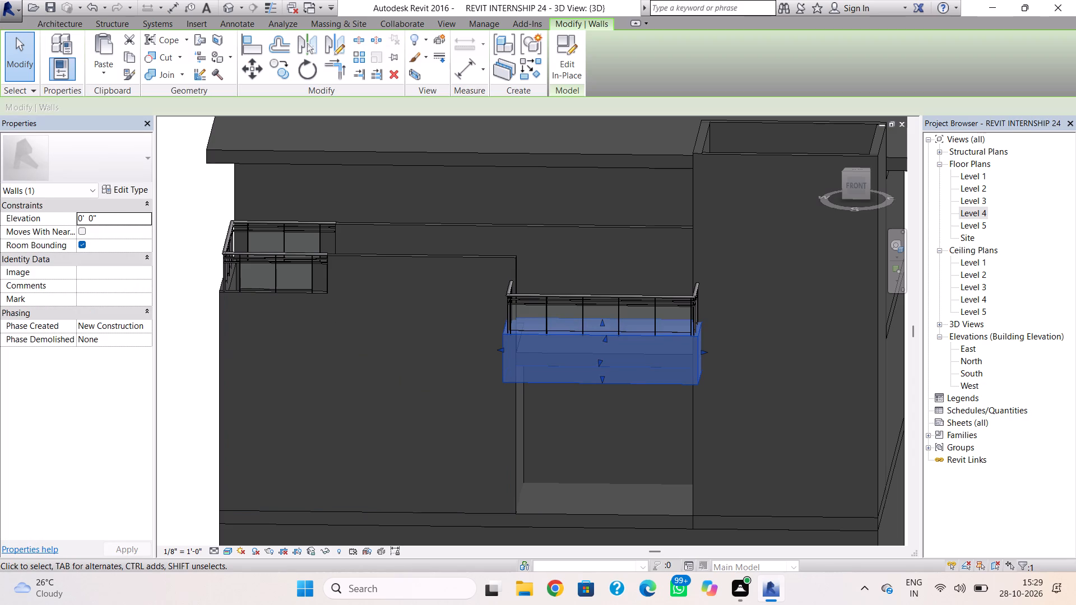
left_click(129, 61)
left_click(99, 81)
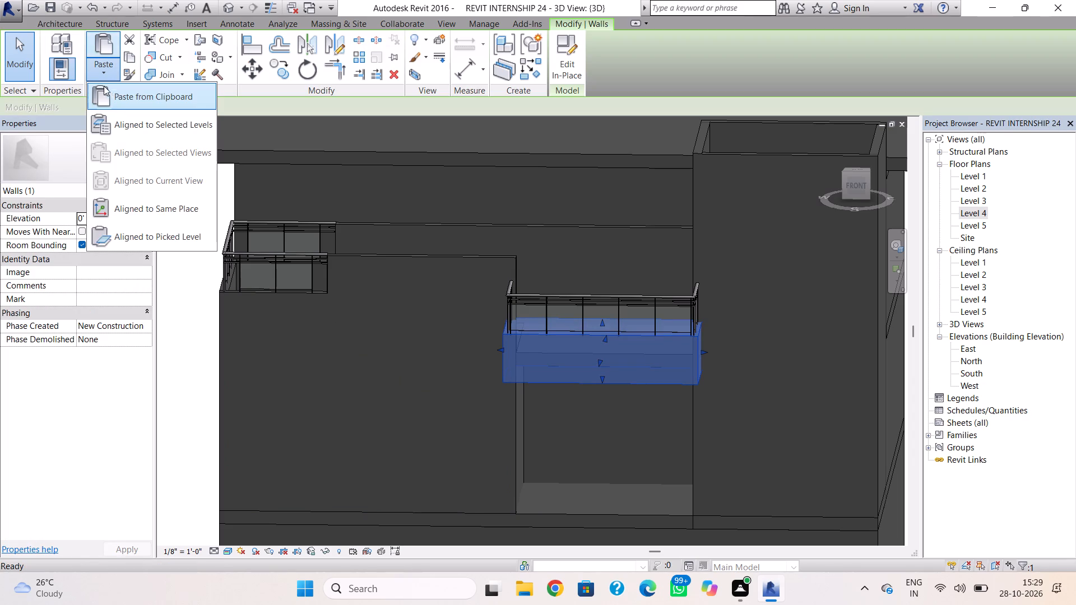
left_click(127, 131)
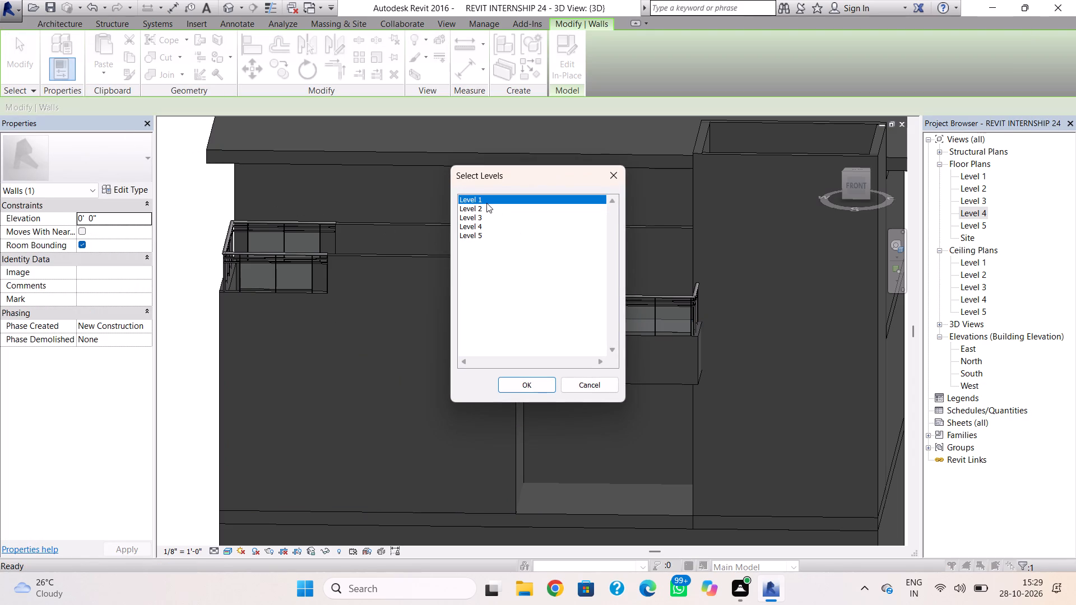
left_click(486, 210)
left_click(528, 388)
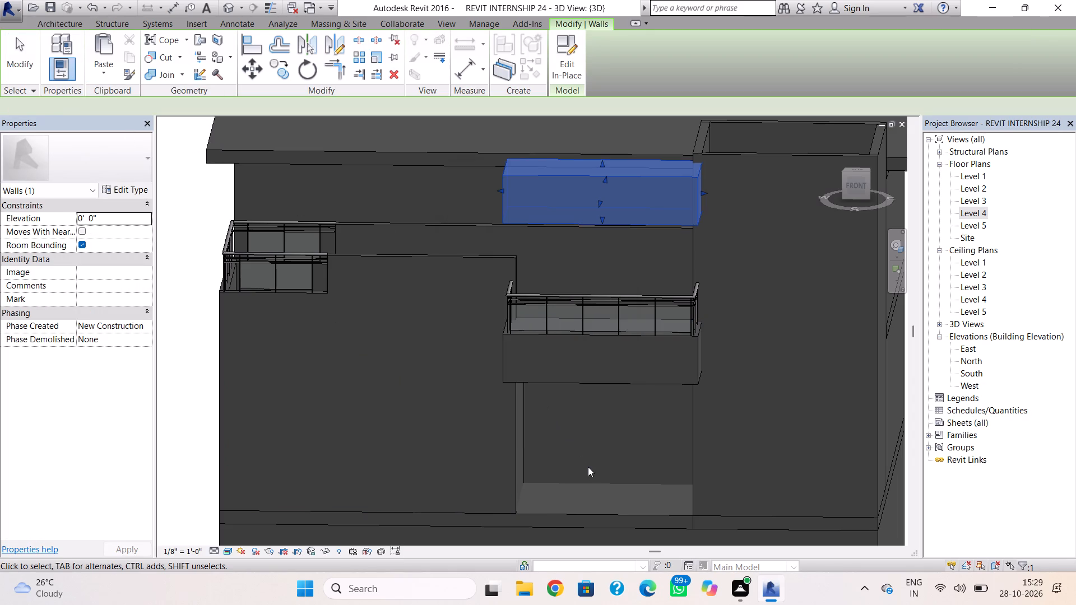
Stretch the pasted block's bottom down to the floor band below the front opening, and lower its top to form a low block there.
scroll(590, 470, "down", 2)
middle_click_drag(590, 469, 620, 361)
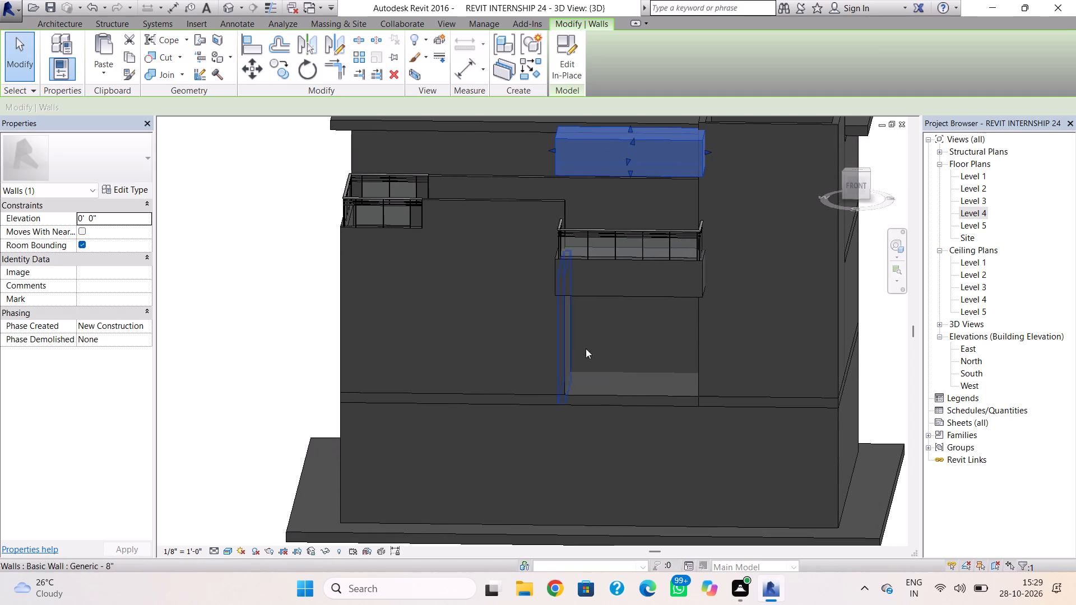
left_click_drag(630, 176, 643, 396)
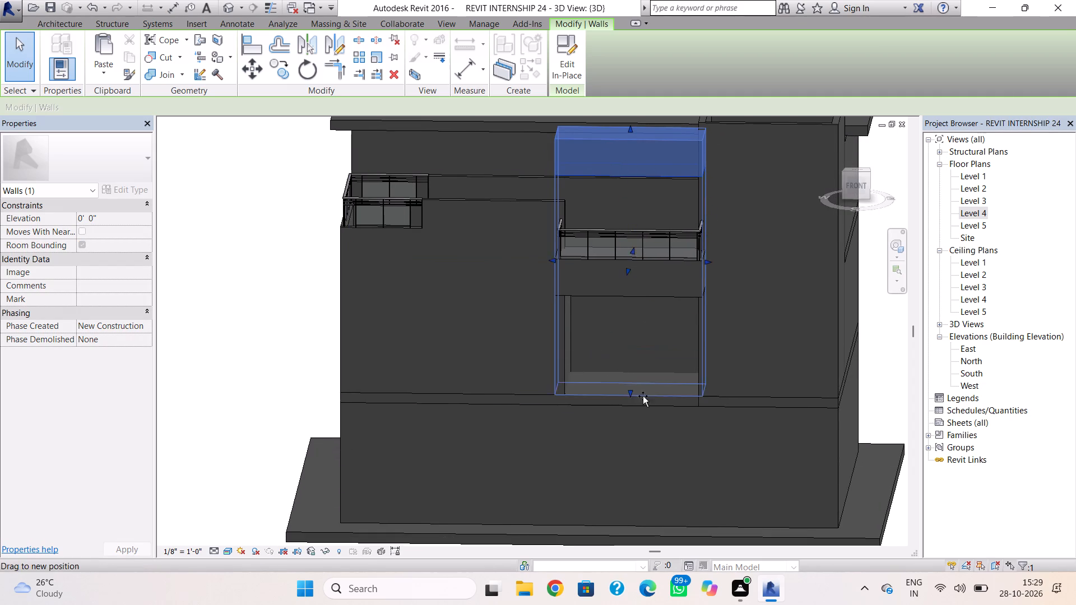
left_click_drag(643, 396, 642, 399)
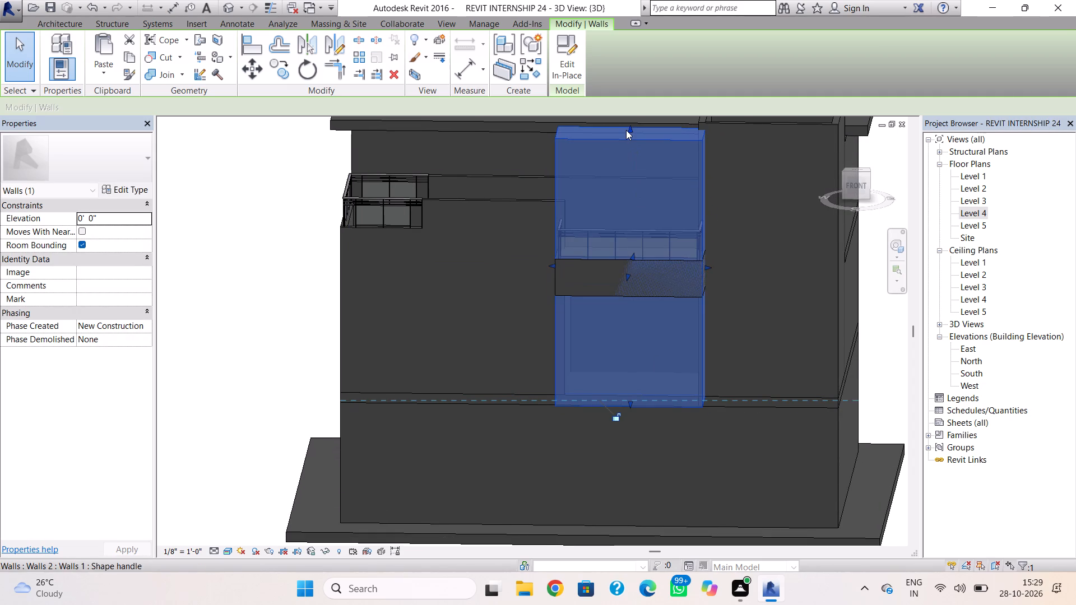
left_click_drag(627, 128, 639, 365)
left_click(753, 342)
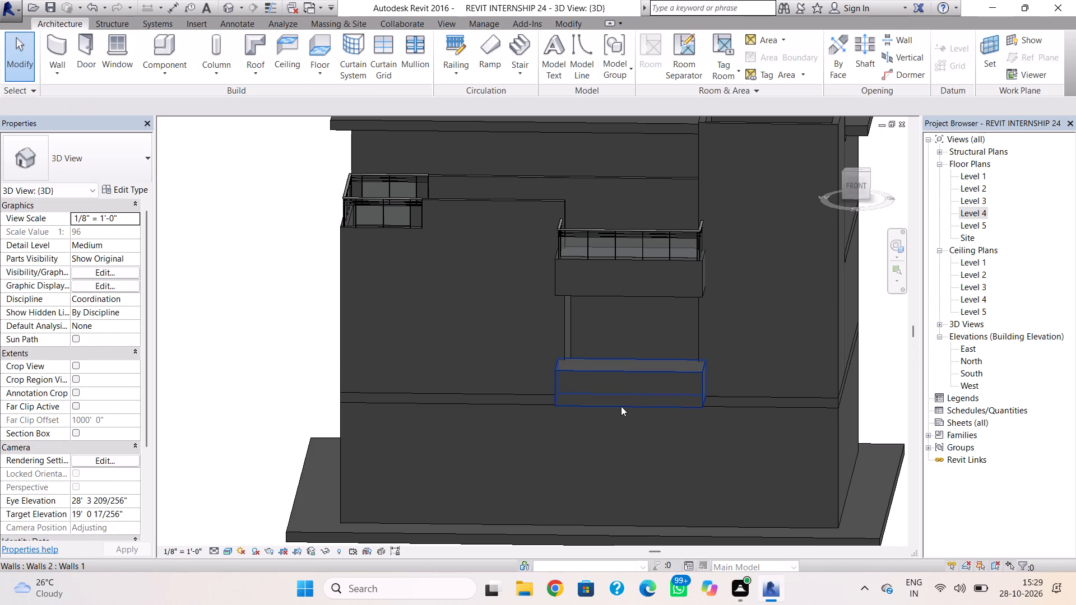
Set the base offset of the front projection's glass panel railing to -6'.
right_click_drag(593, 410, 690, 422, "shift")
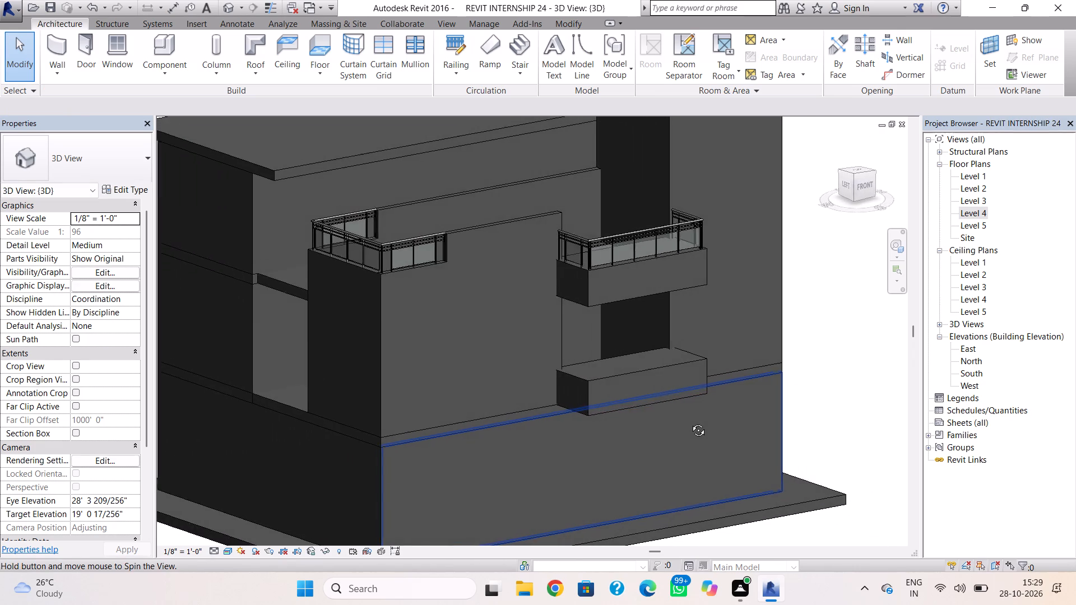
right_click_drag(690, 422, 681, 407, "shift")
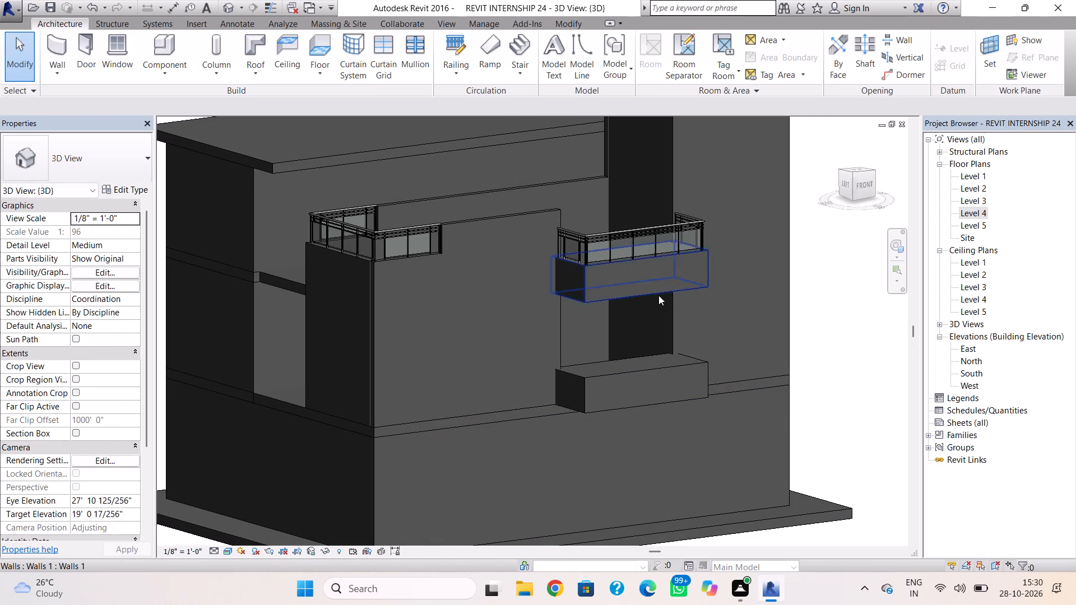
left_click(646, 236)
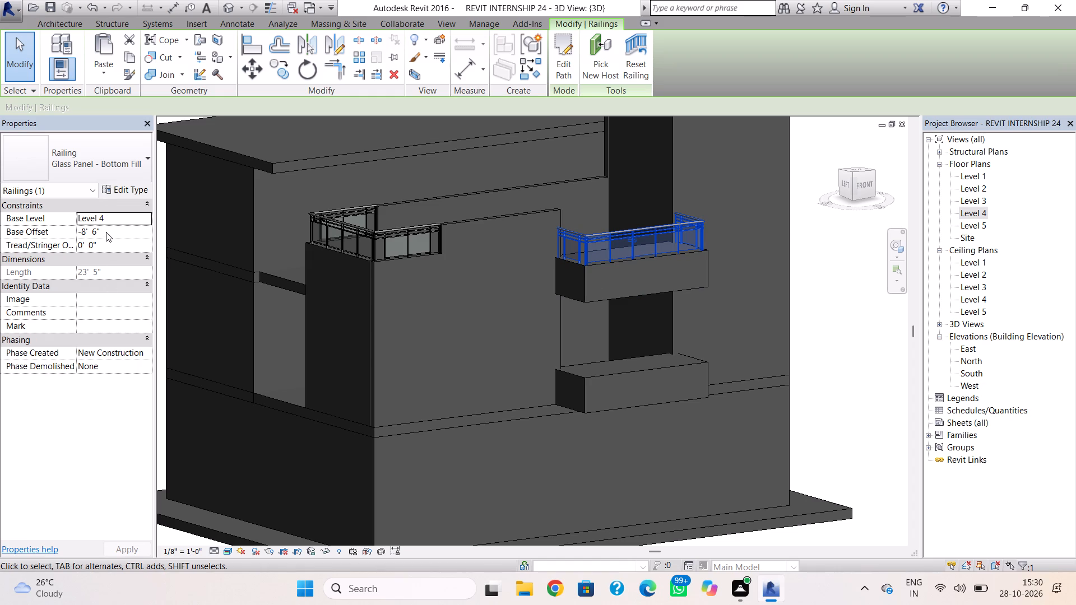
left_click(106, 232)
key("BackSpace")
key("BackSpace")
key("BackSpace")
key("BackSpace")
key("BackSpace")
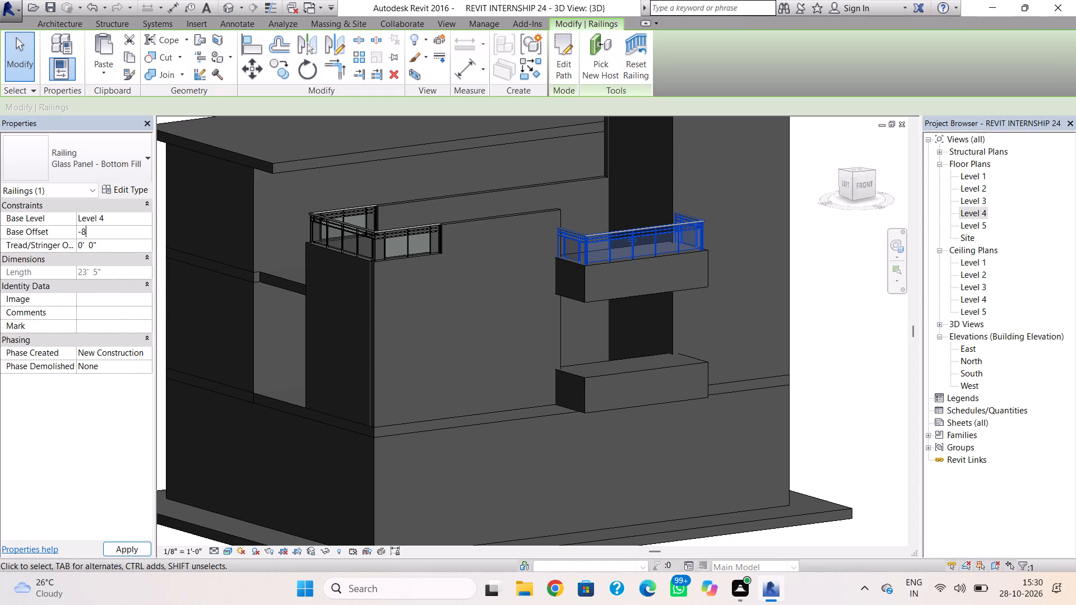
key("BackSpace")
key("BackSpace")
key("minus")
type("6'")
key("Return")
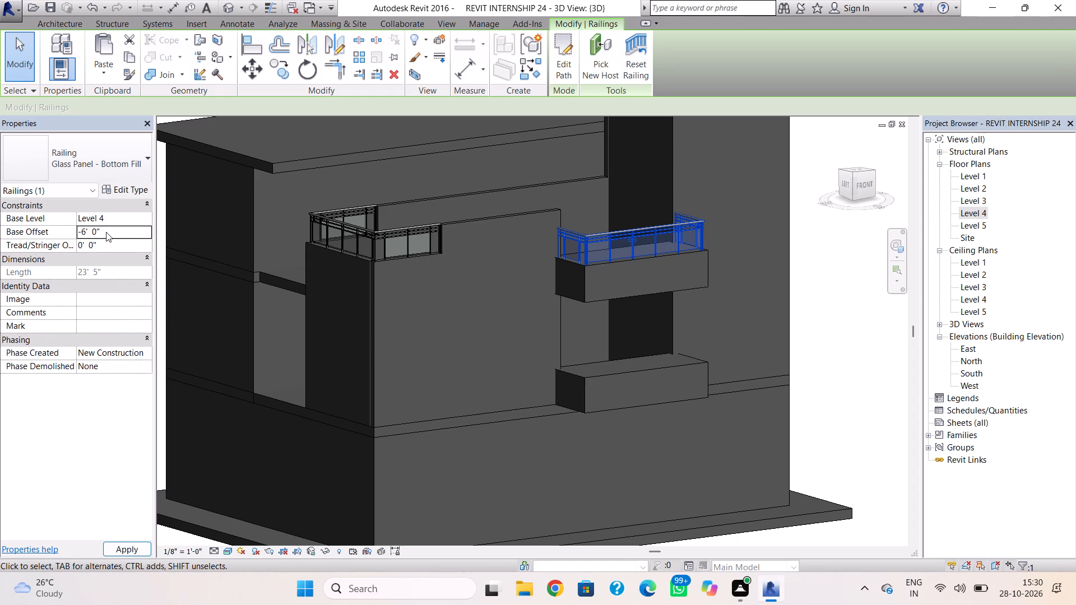
Set the front projection railing's base offset to -7'.
left_click(136, 231)
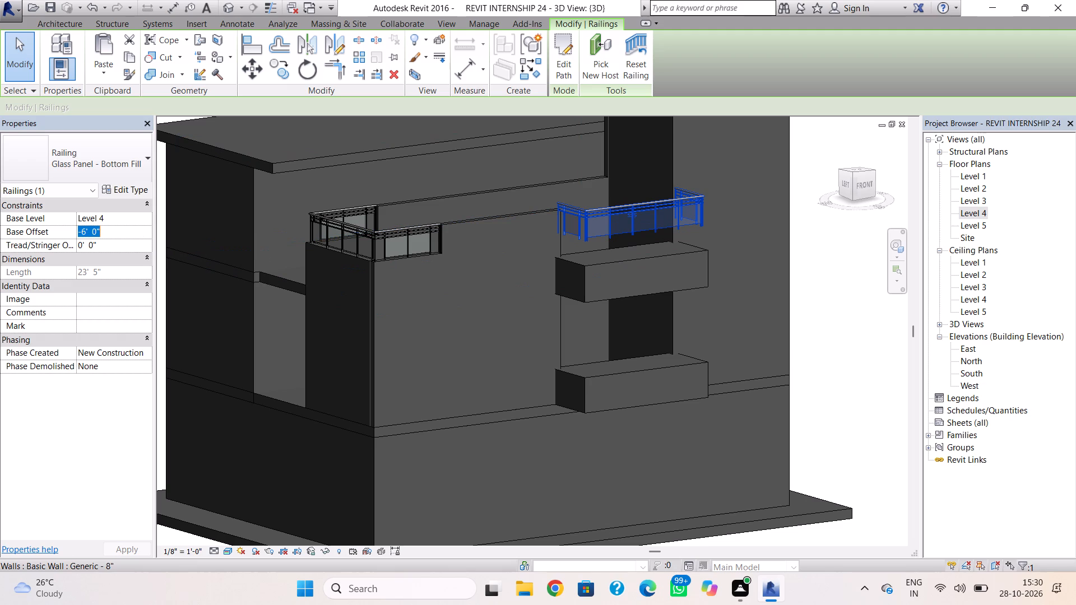
type("-7'")
key("Return")
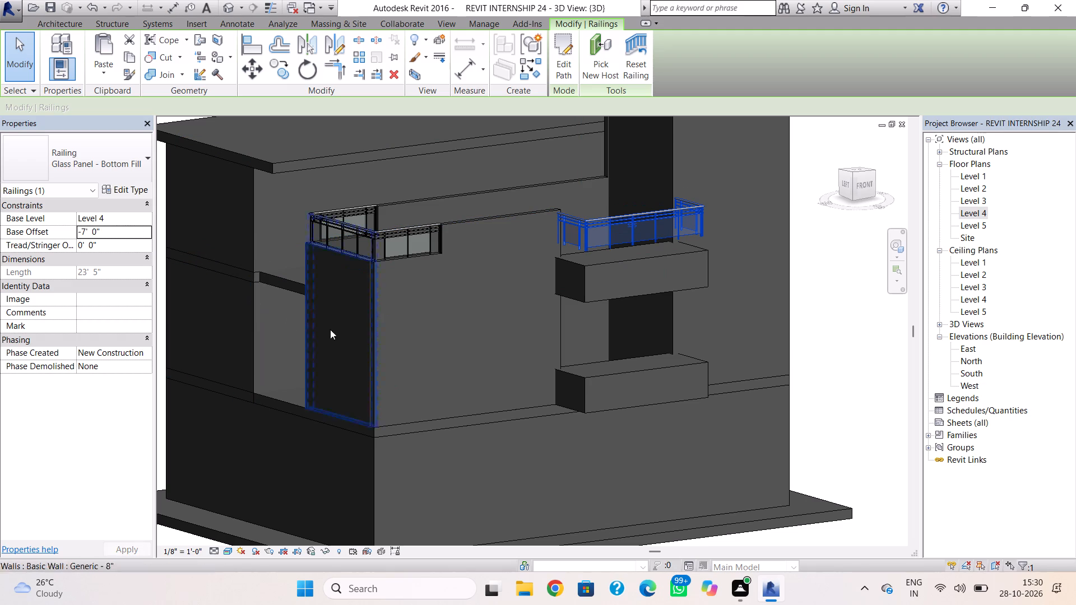
Raise the upper front projection block's top to the base of its railing, and raise its bottom face to keep it shallow.
left_click(616, 266)
scroll(627, 252, "up", 2)
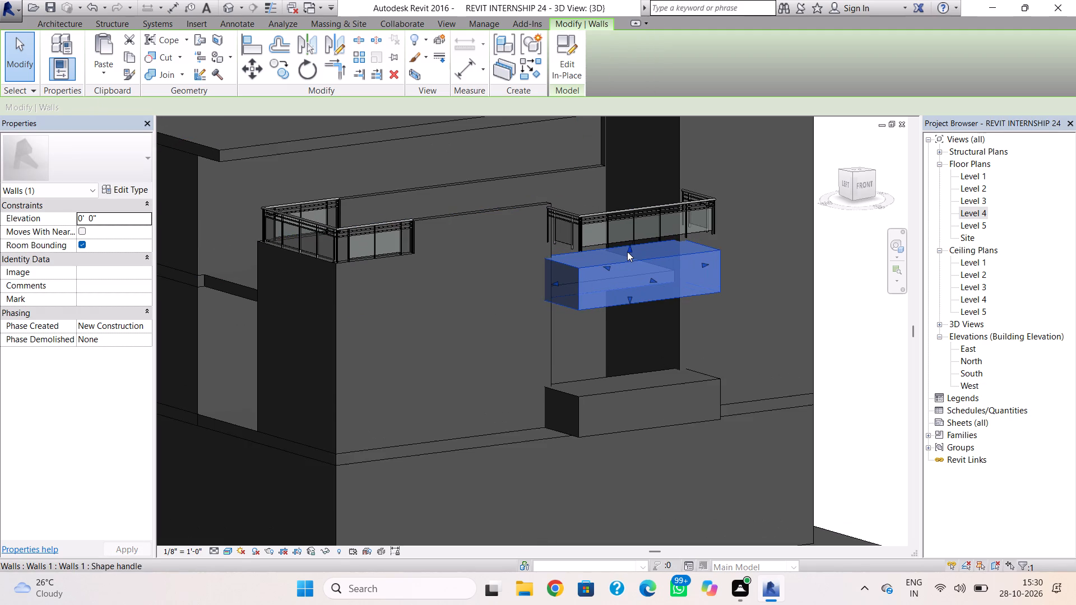
left_click_drag(629, 248, 627, 236)
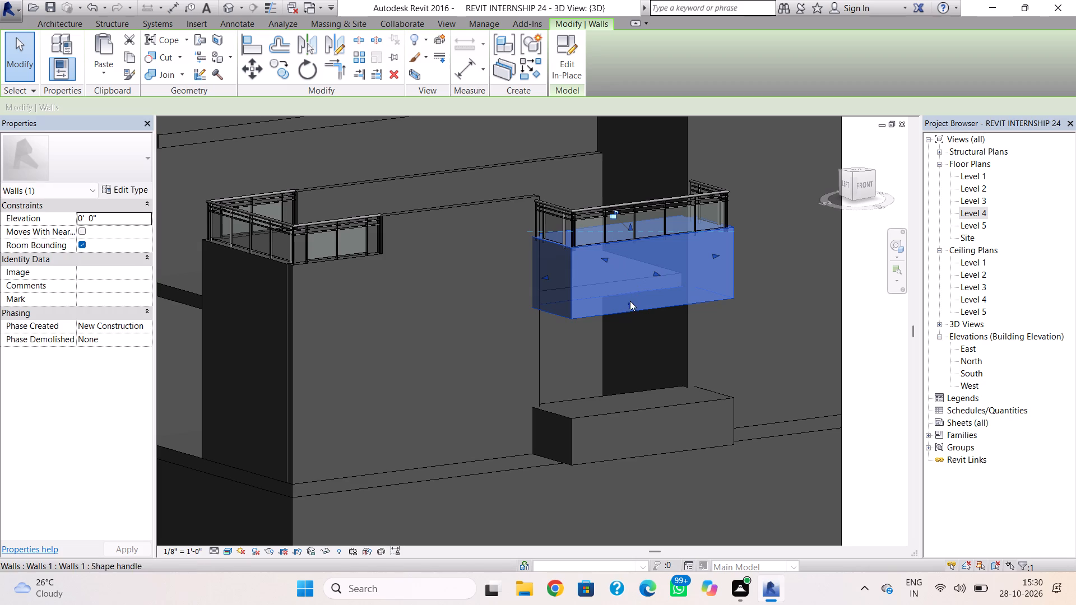
left_click_drag(630, 301, 629, 264)
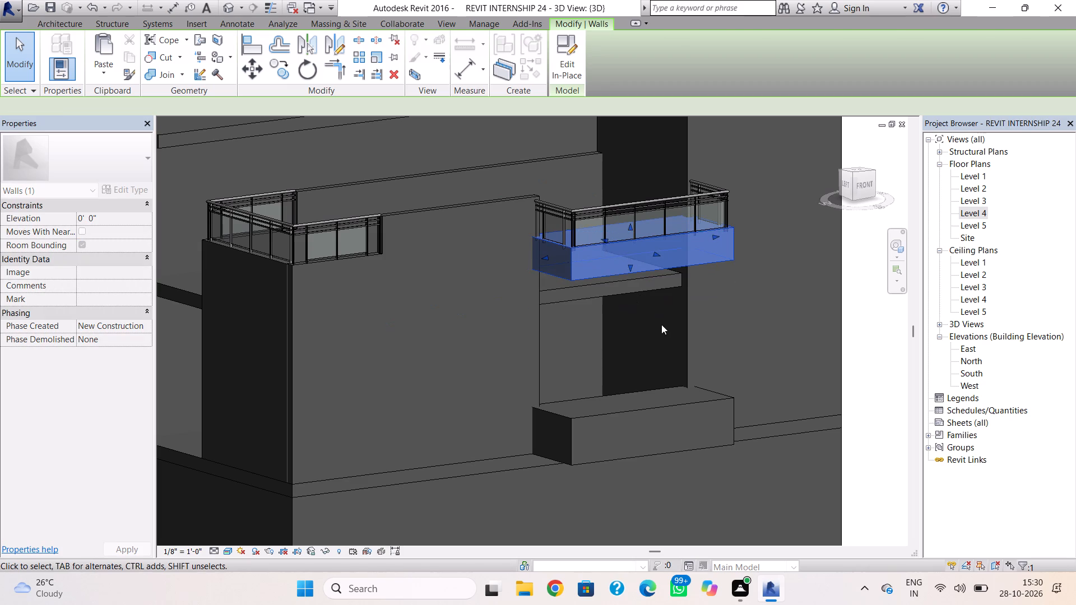
left_click(662, 327)
Open the ledge roof between the two front projection blocks for footprint editing in the Level 3 floor plan.
right_click_drag(652, 356, 632, 350, "shift")
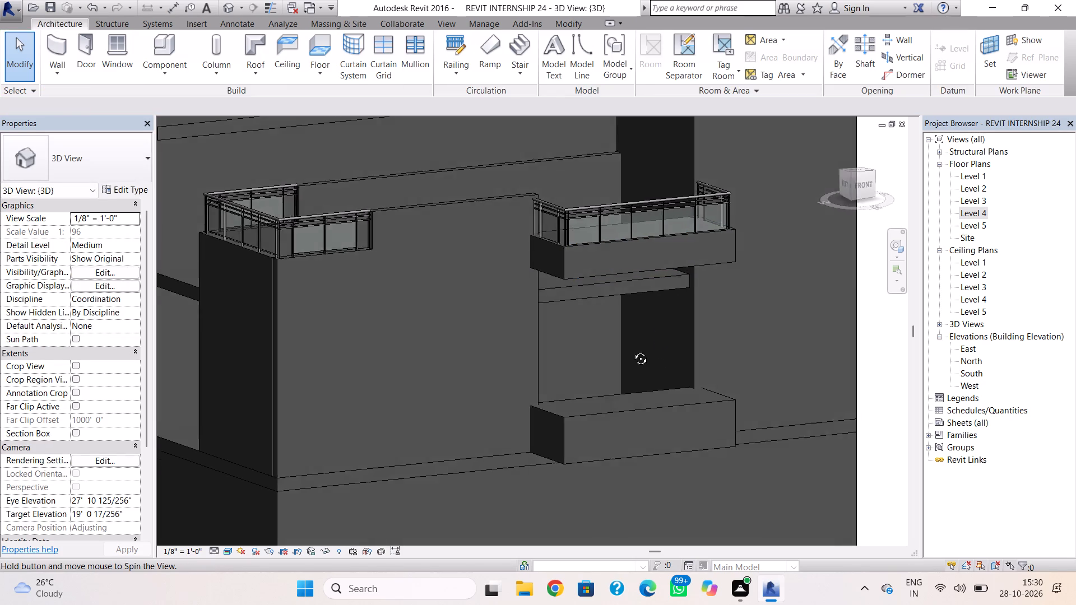
right_click_drag(632, 350, 613, 305, "shift")
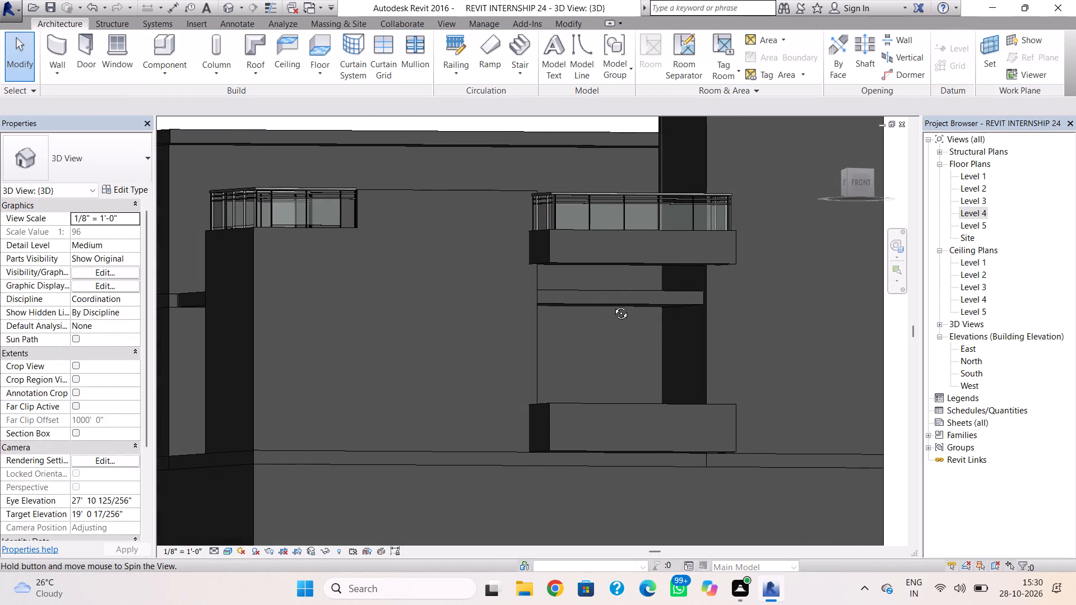
right_click_drag(613, 305, 629, 375, "shift")
right_click_drag(629, 375, 602, 293, "shift")
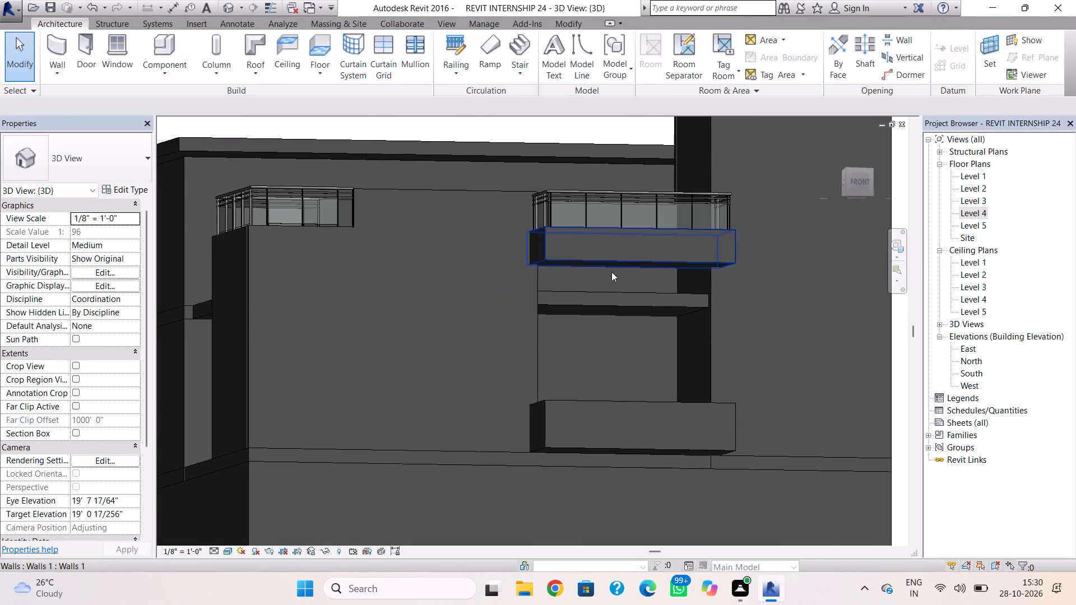
double_click(613, 294)
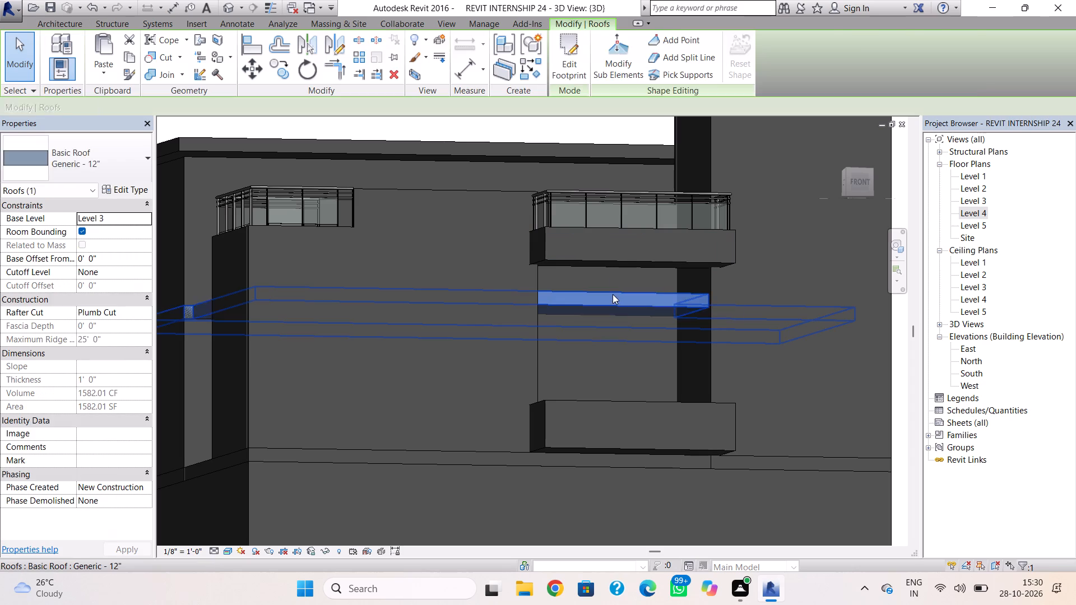
double_click(978, 203)
scroll(804, 292, "down", 3)
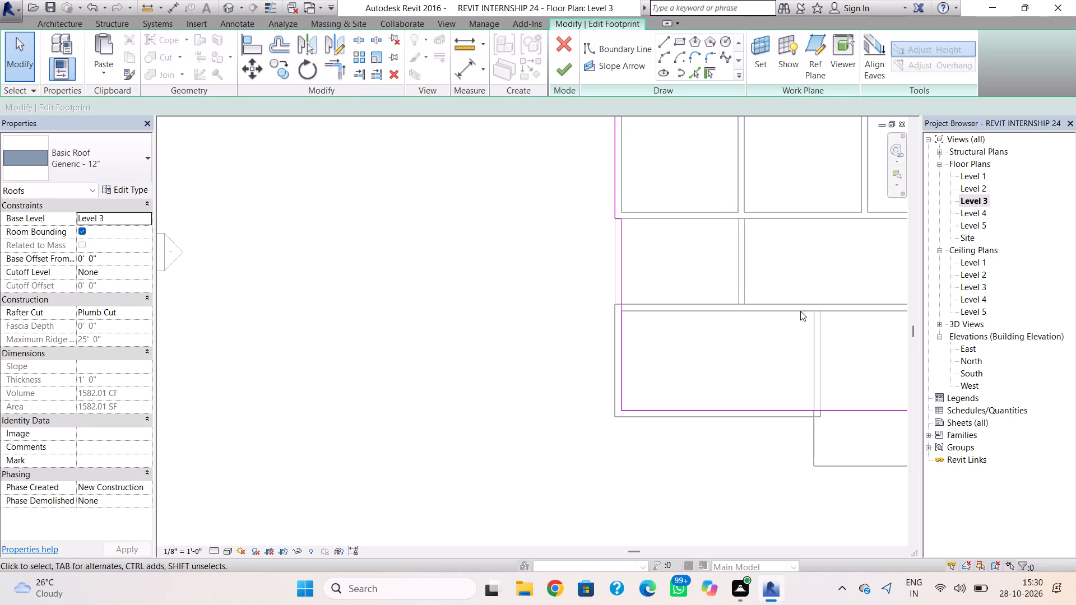
middle_click_drag(727, 324, 484, 271)
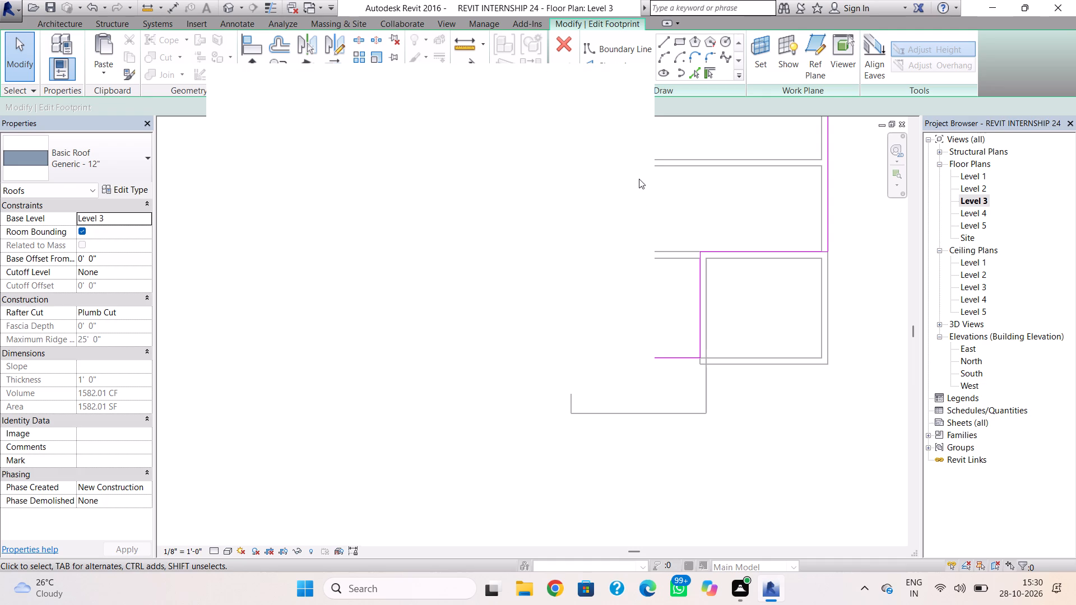
left_click(631, 85)
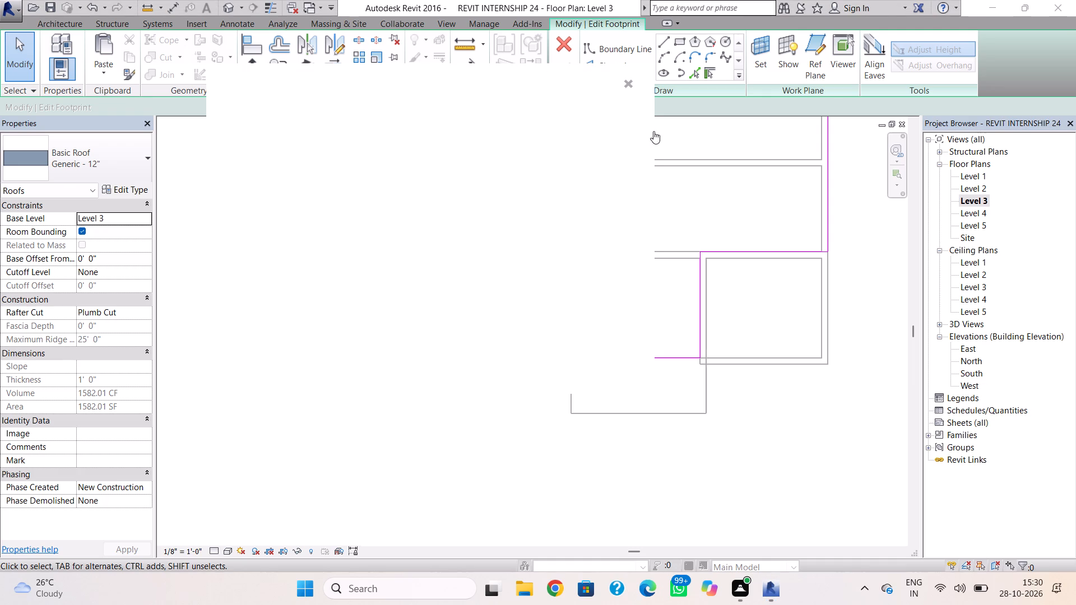
Shorten the roof footprint's front boundary line to about 21', ending at the middle-bay face of the partition wall.
left_click(624, 360)
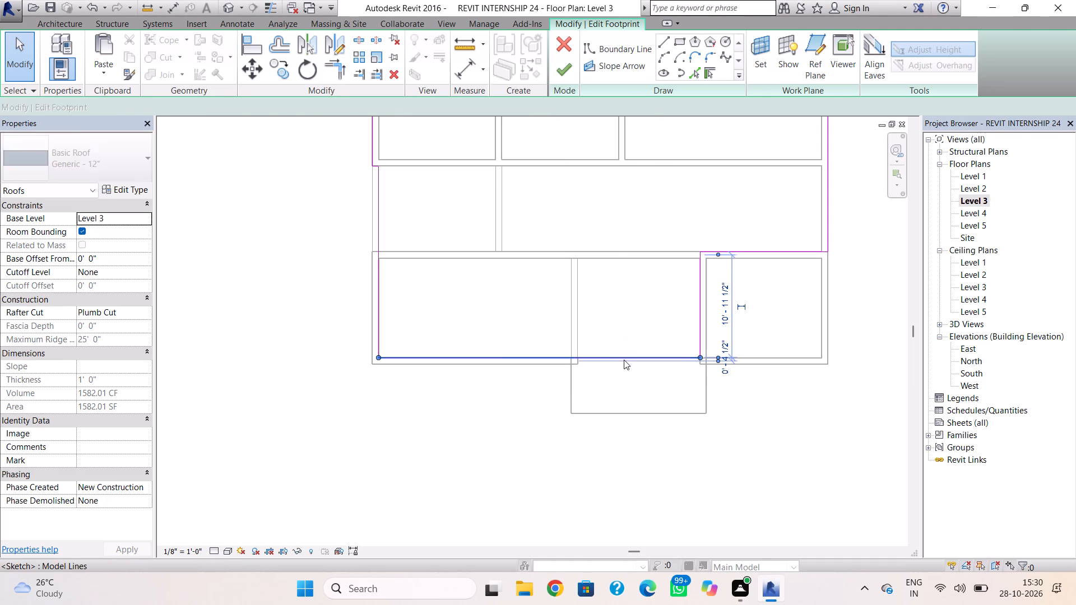
left_click_drag(697, 358, 620, 364)
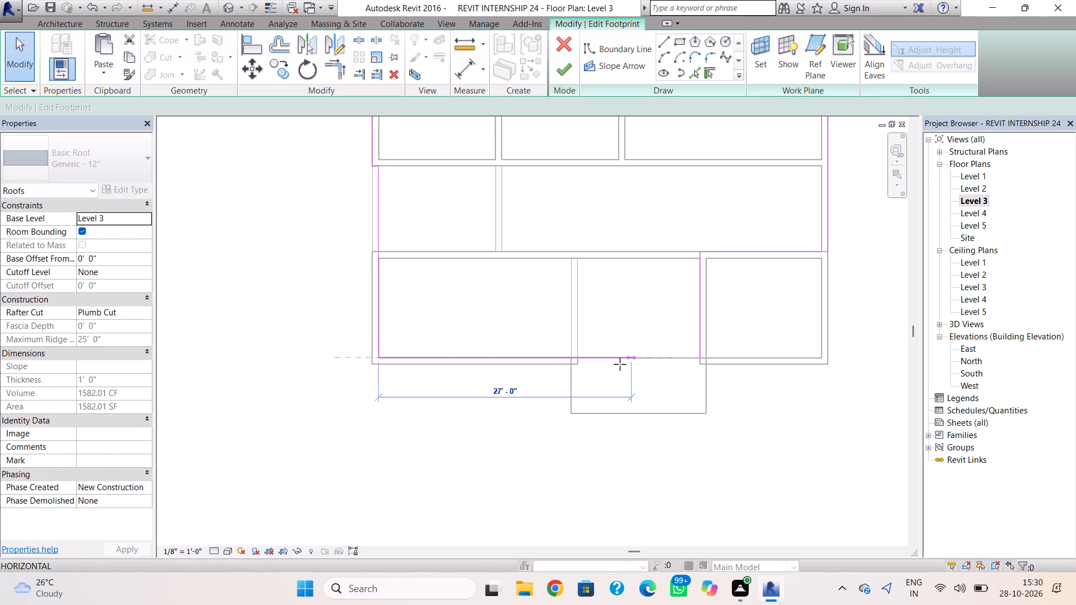
left_click_drag(620, 364, 577, 360)
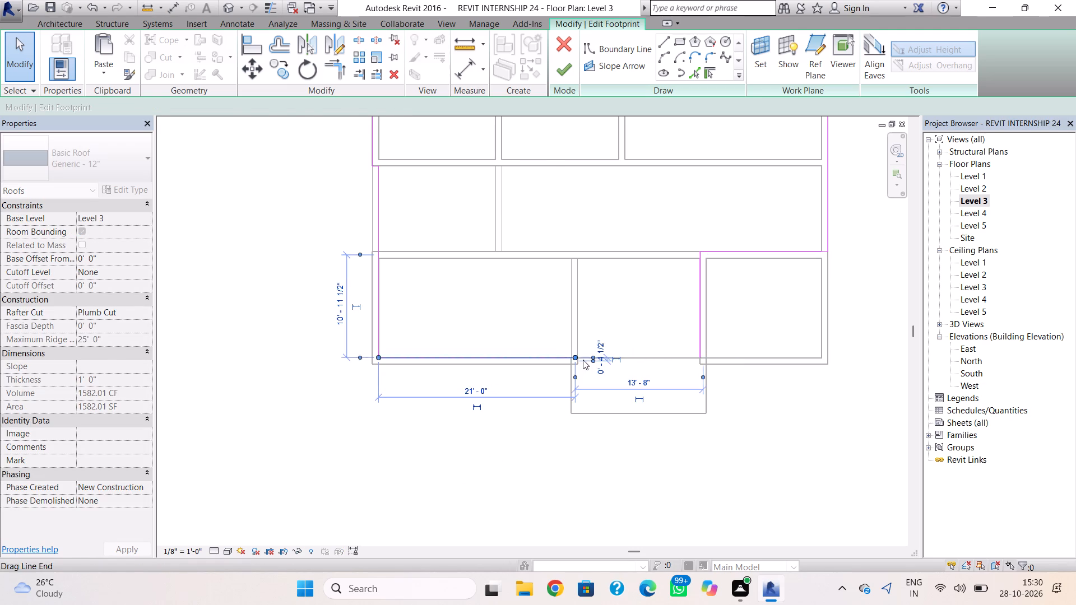
scroll(587, 362, "up", 12)
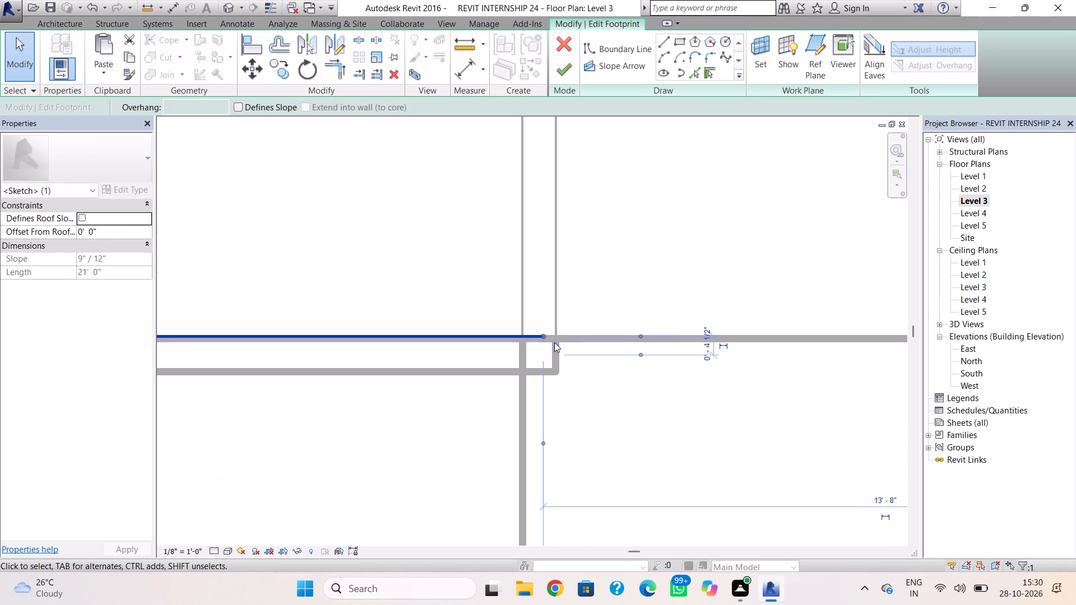
left_click_drag(542, 336, 551, 334)
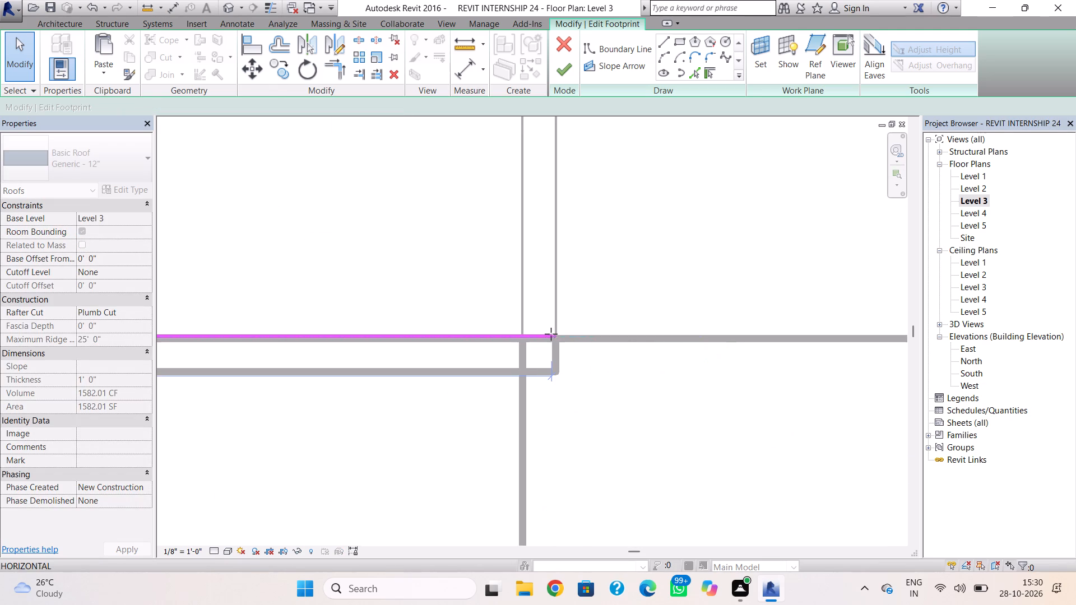
left_click_drag(551, 334, 555, 334)
left_click(640, 266)
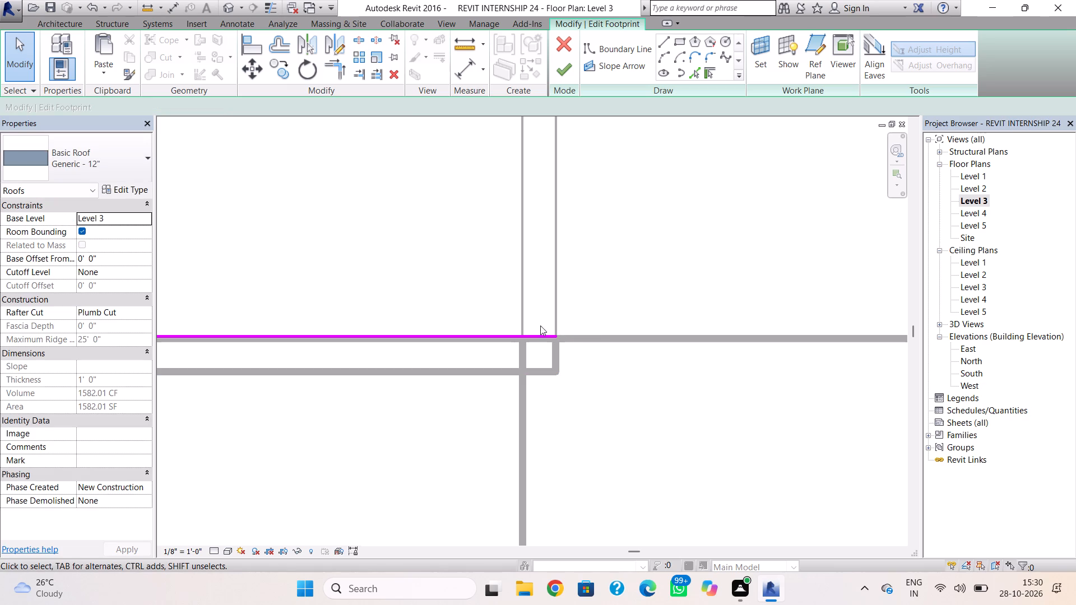
Draw boundary lines 11' 3 1/2" back along the partition wall face and about 13' 1" across to the existing footprint corner.
left_click(670, 40)
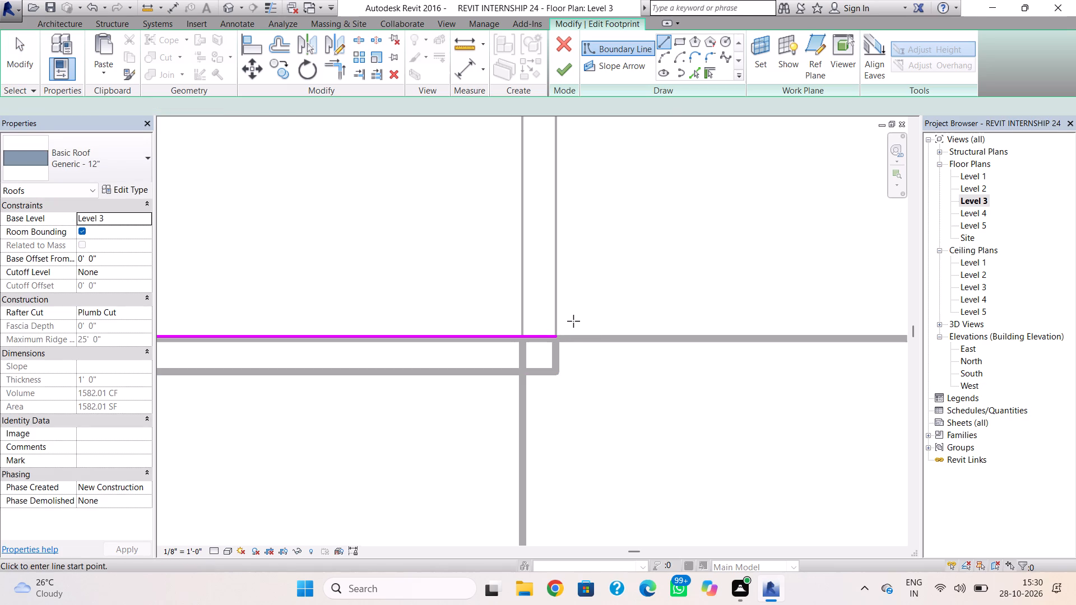
scroll(569, 324, "up", 4)
left_click(550, 346)
scroll(553, 163, "down", 1)
middle_click_drag(559, 245, 559, 357)
scroll(559, 338, "down", 2)
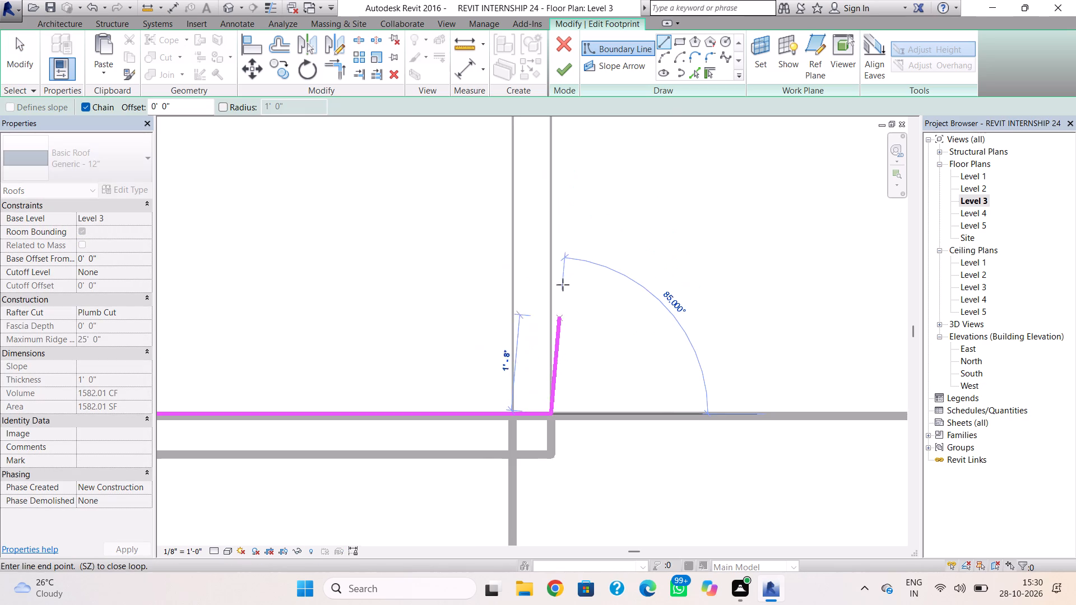
scroll(562, 263, "down", 2)
middle_click_drag(558, 274, 540, 385)
scroll(549, 346, "down", 5)
middle_click_drag(546, 332, 539, 378)
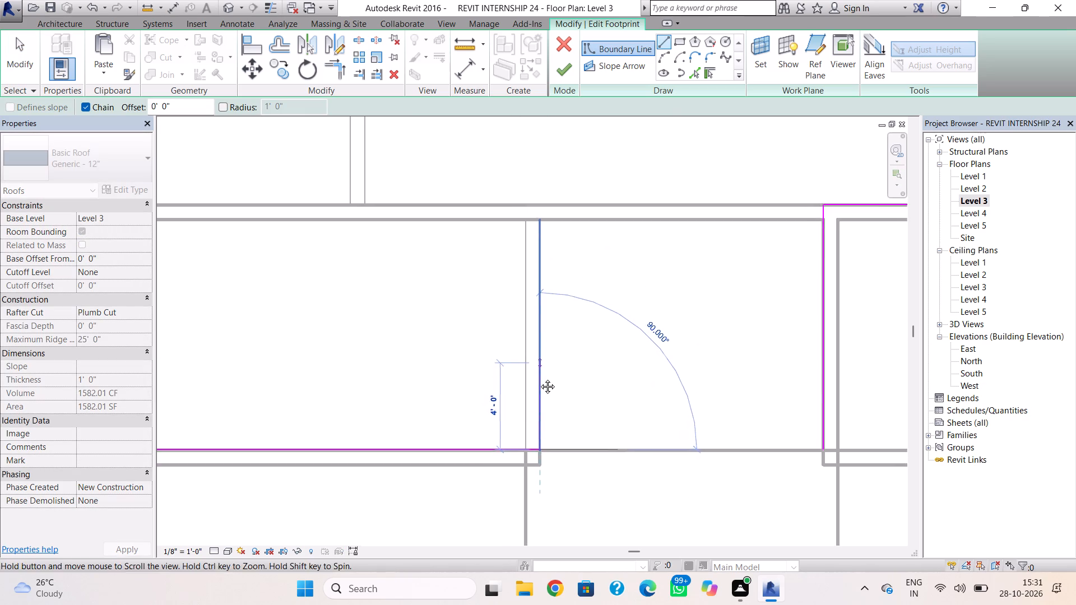
middle_click_drag(539, 378, 537, 388)
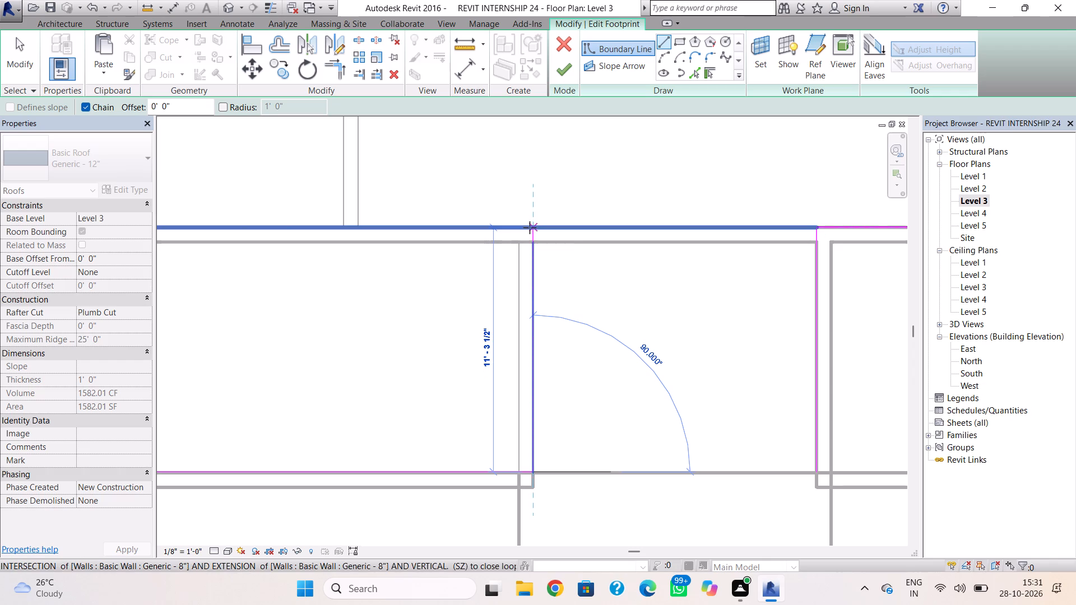
left_click(530, 227)
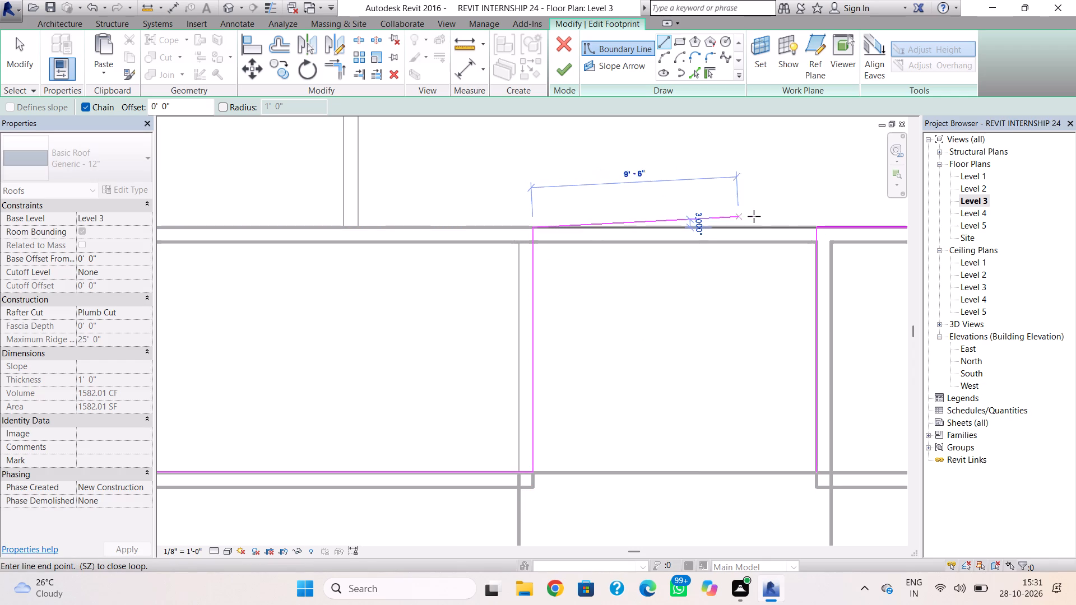
left_click(812, 226)
key("Escape")
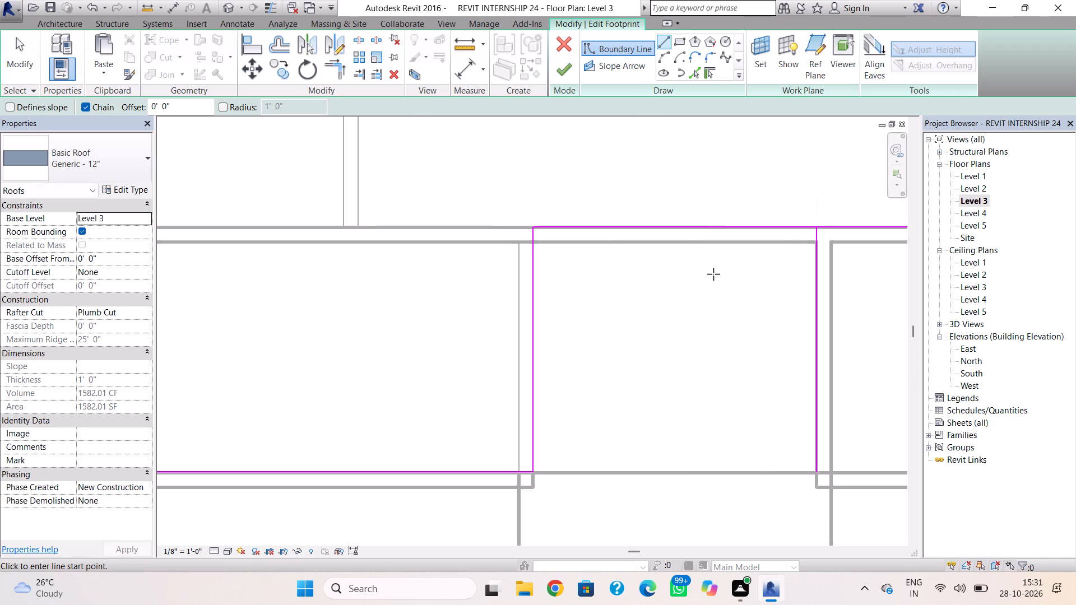
key("Escape")
Delete the old 11' 3 1/2" boundary line on the far side of the middle bay.
left_click(822, 409)
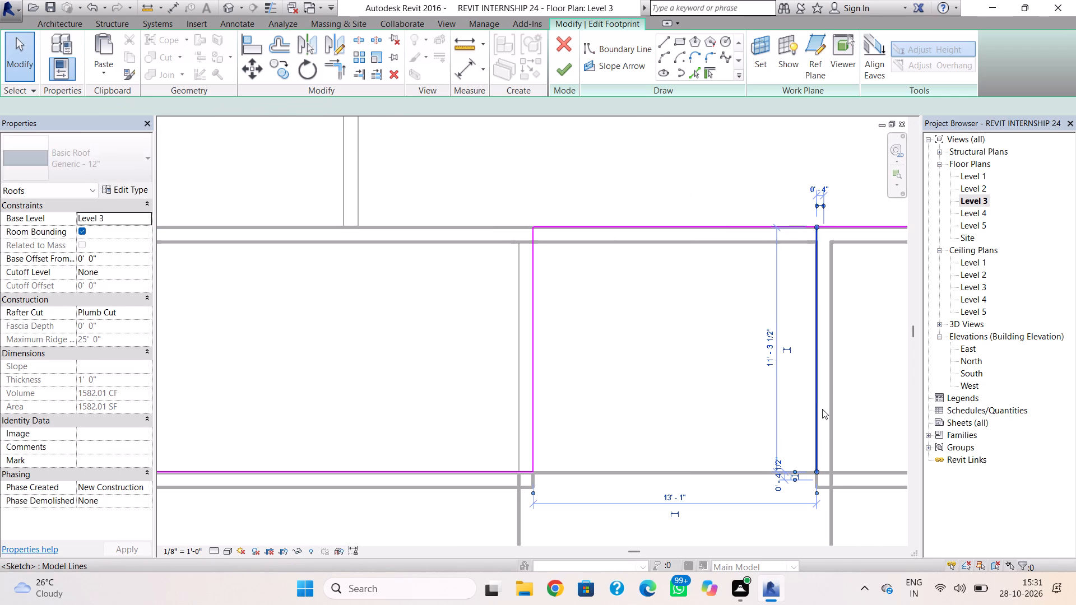
key("Delete")
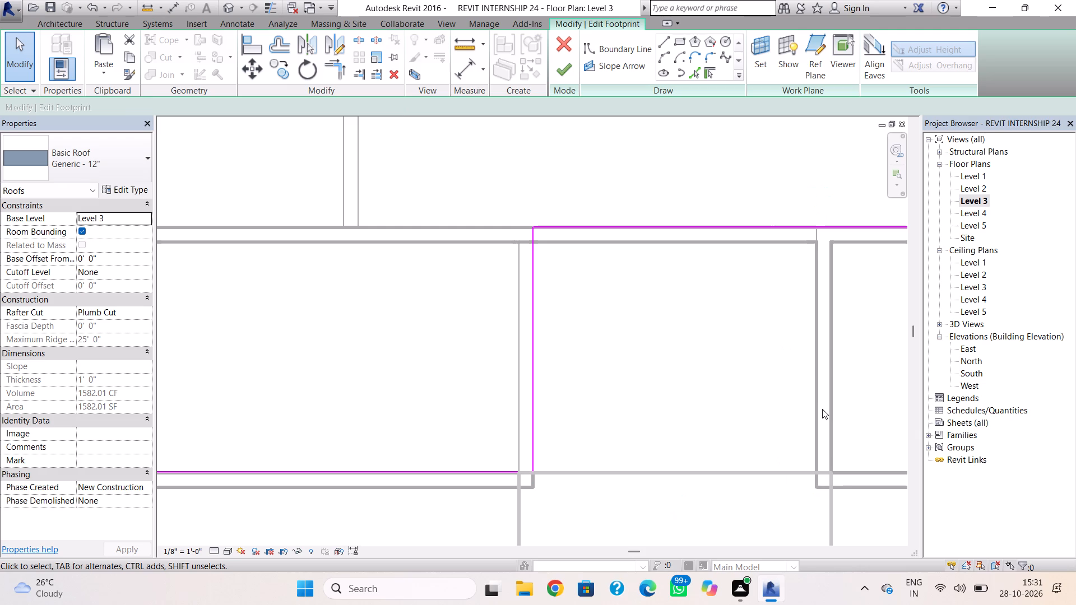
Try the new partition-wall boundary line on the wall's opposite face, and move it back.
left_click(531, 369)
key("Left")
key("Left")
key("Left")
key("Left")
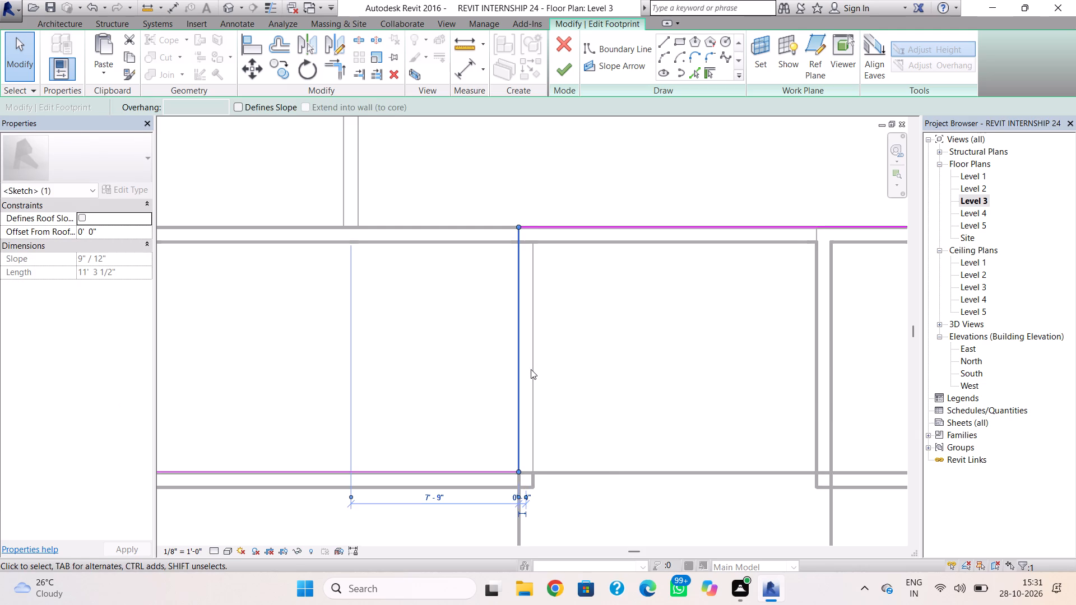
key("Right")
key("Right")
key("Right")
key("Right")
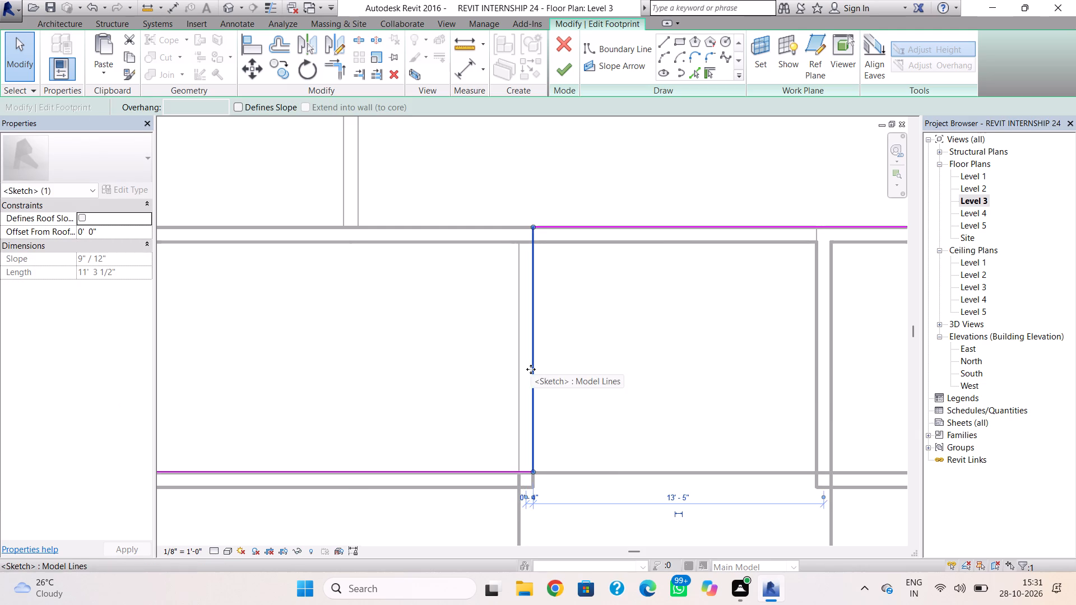
Finish the roof footprint edit and try to attach the highlighted walls to the roof.
left_click(570, 71)
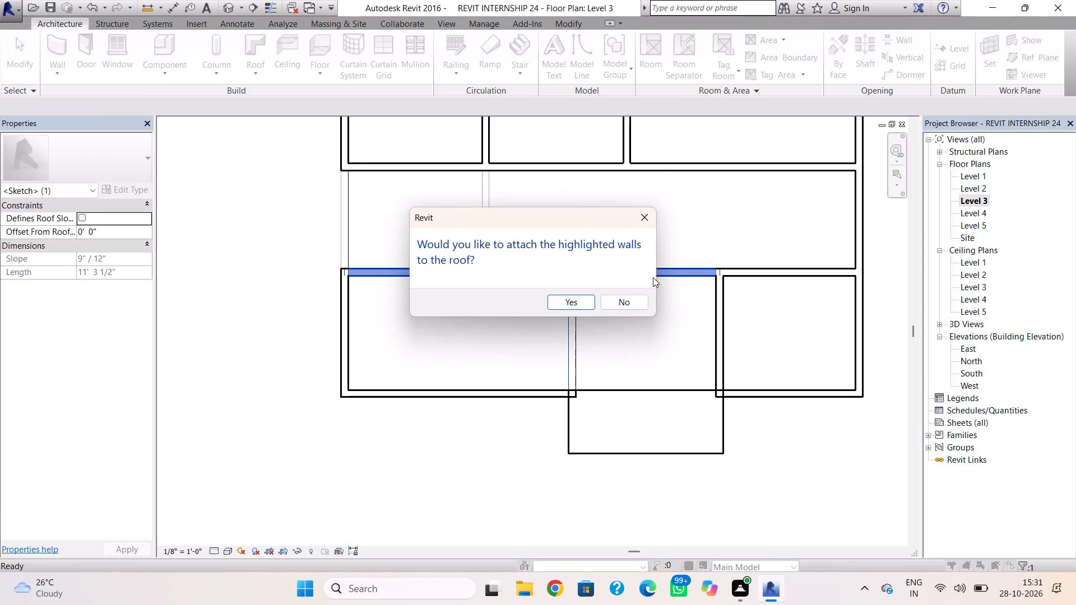
left_click(571, 302)
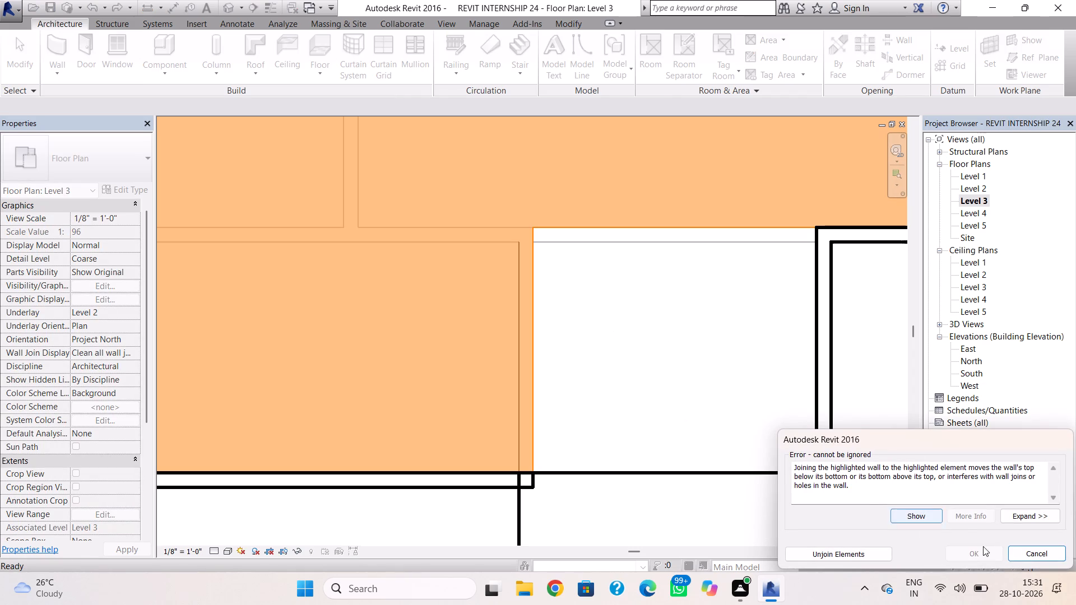
left_click(1040, 555)
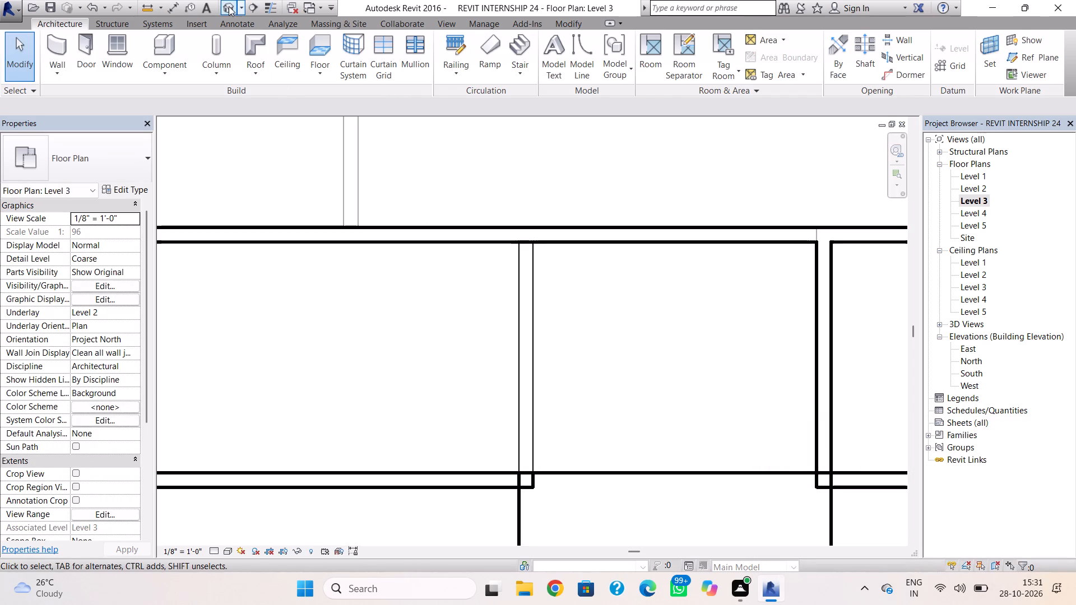
In the 3D view, lower the top of the low front projection block slightly.
left_click(229, 6)
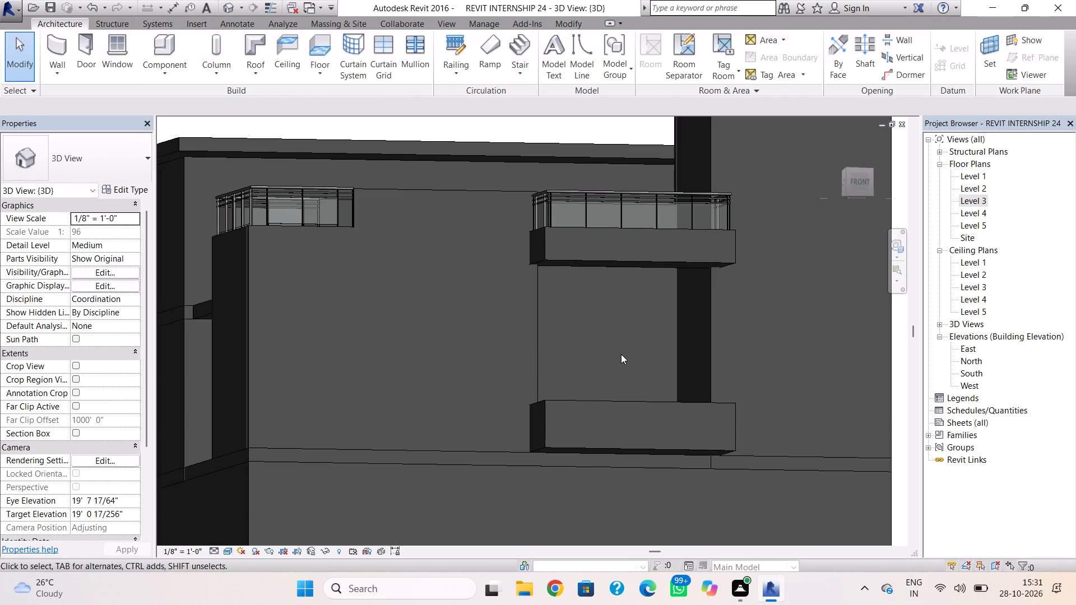
right_click_drag(621, 354, 634, 412, "shift")
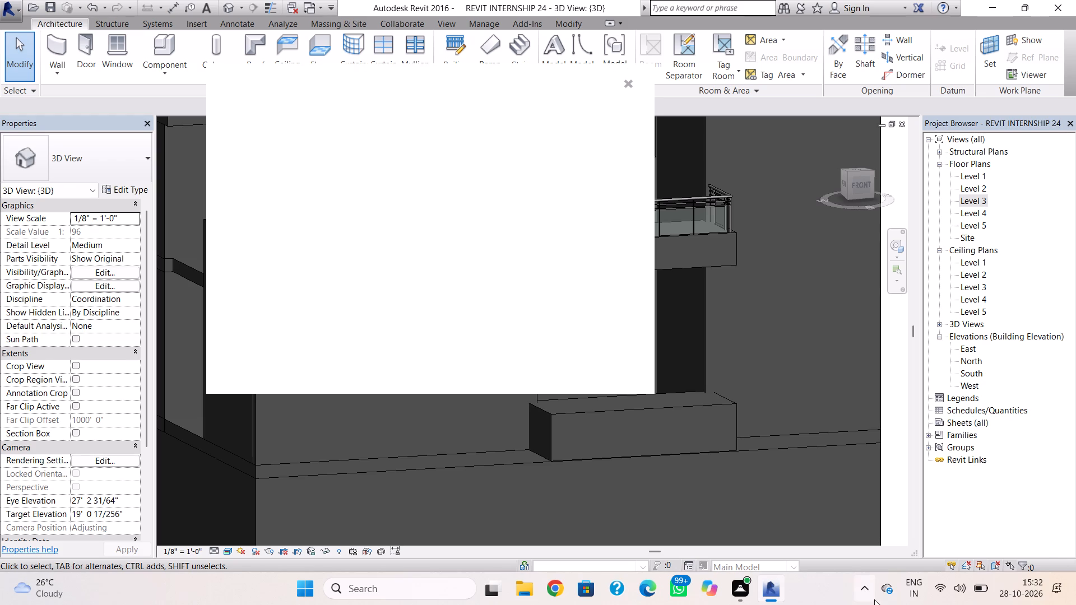
left_click(622, 82)
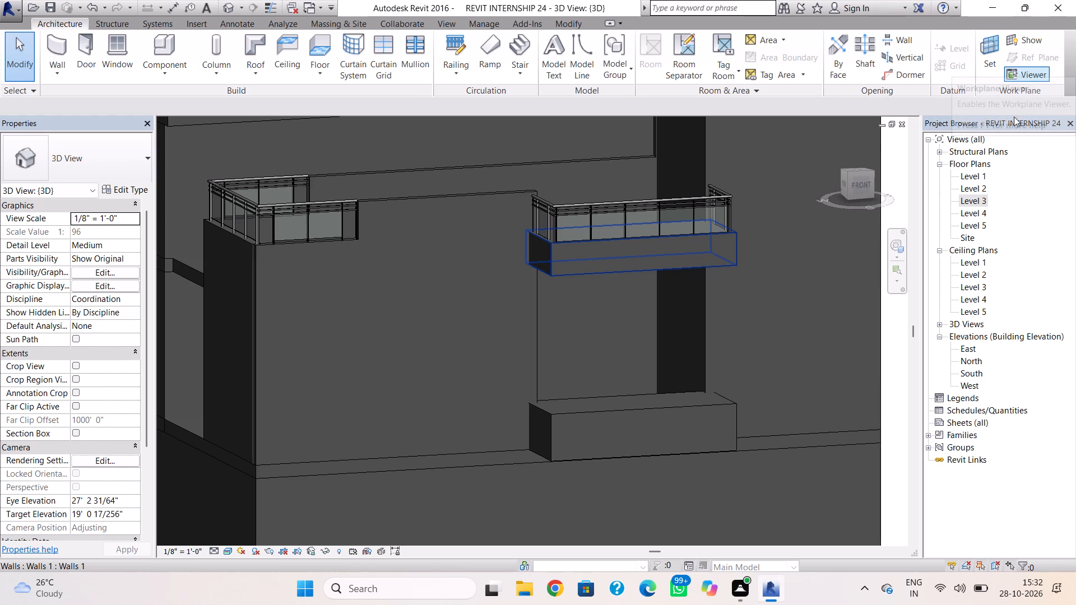
scroll(731, 204, "down", 2)
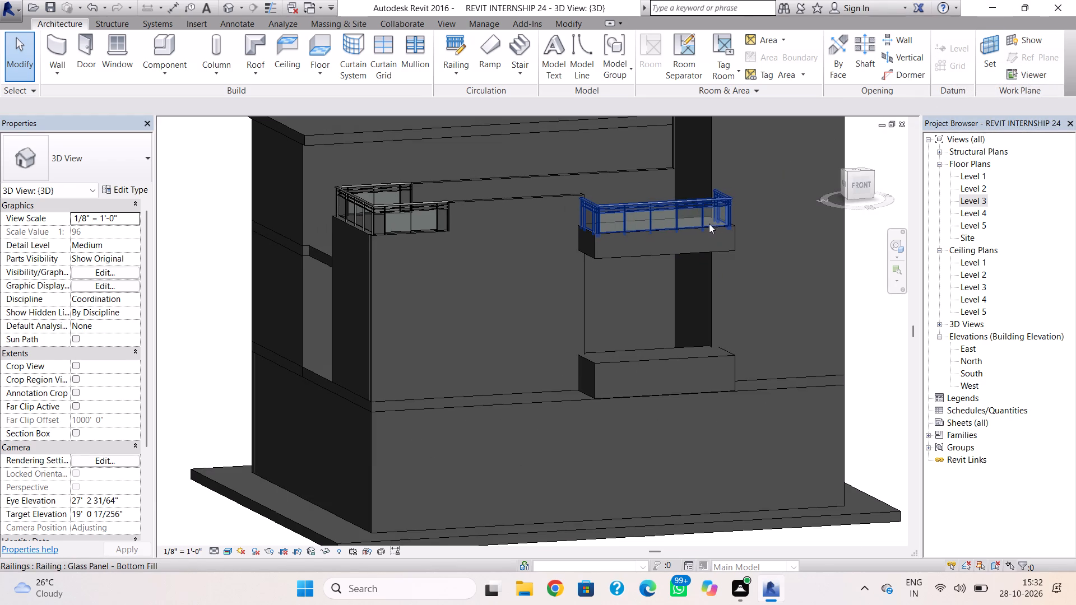
left_click(661, 359)
left_click_drag(658, 350, 656, 355)
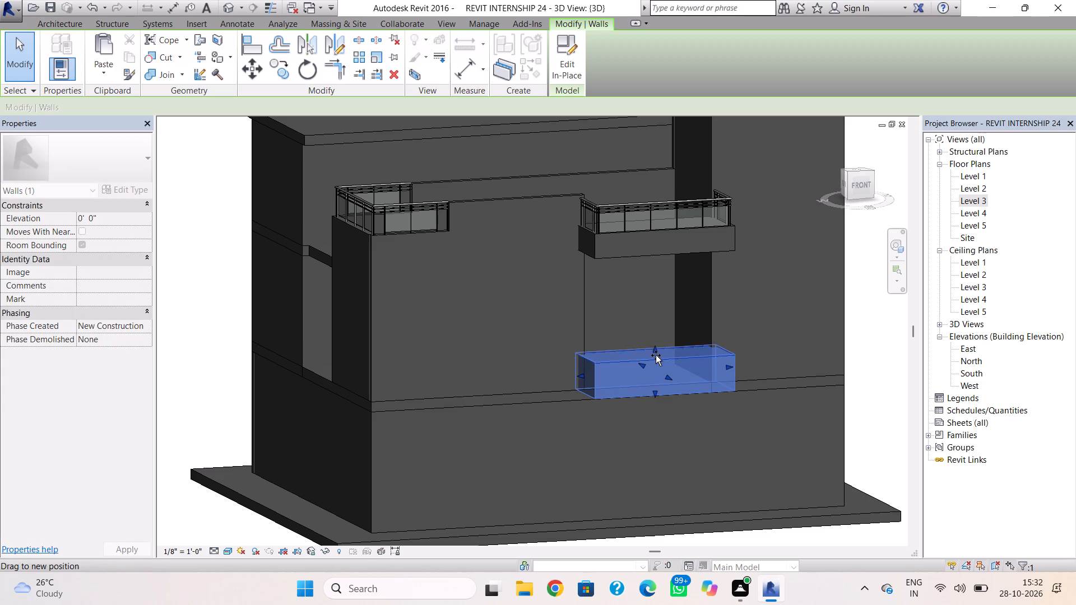
left_click_drag(656, 355, 656, 357)
left_click(755, 311)
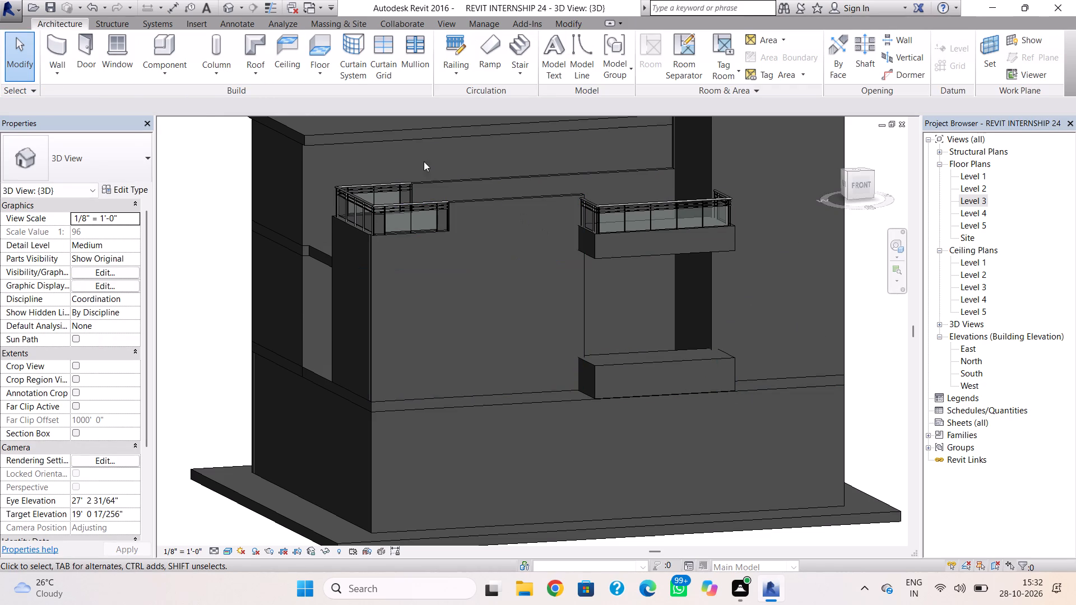
Edit the low front projection block in place and sketch an extrusion rectangle about 5' 3" long across one end of its top face.
double_click(634, 360)
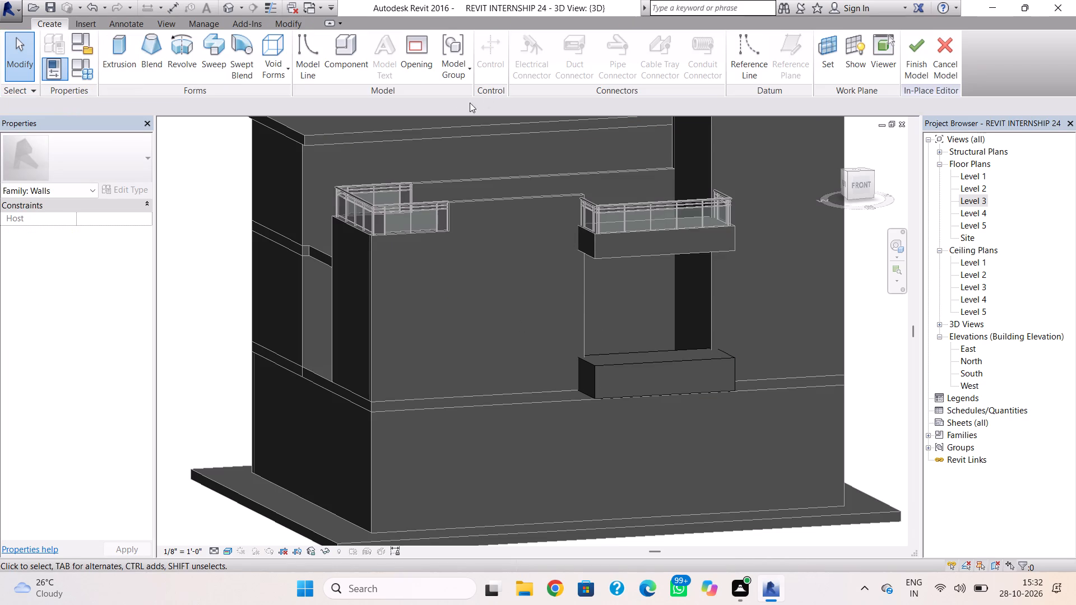
left_click(105, 52)
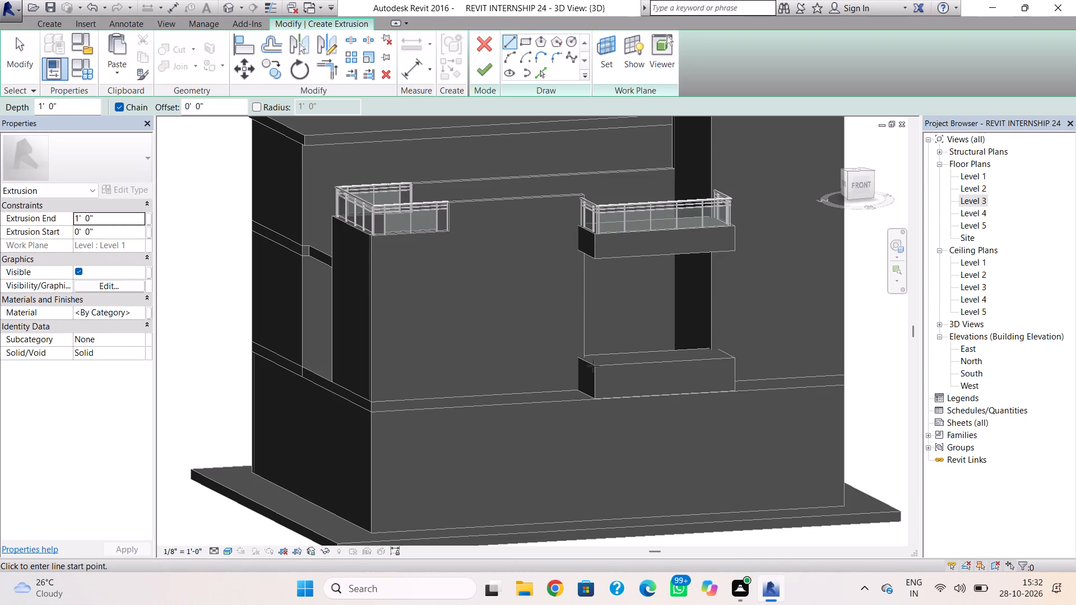
left_click(611, 61)
scroll(553, 351, "up", 1)
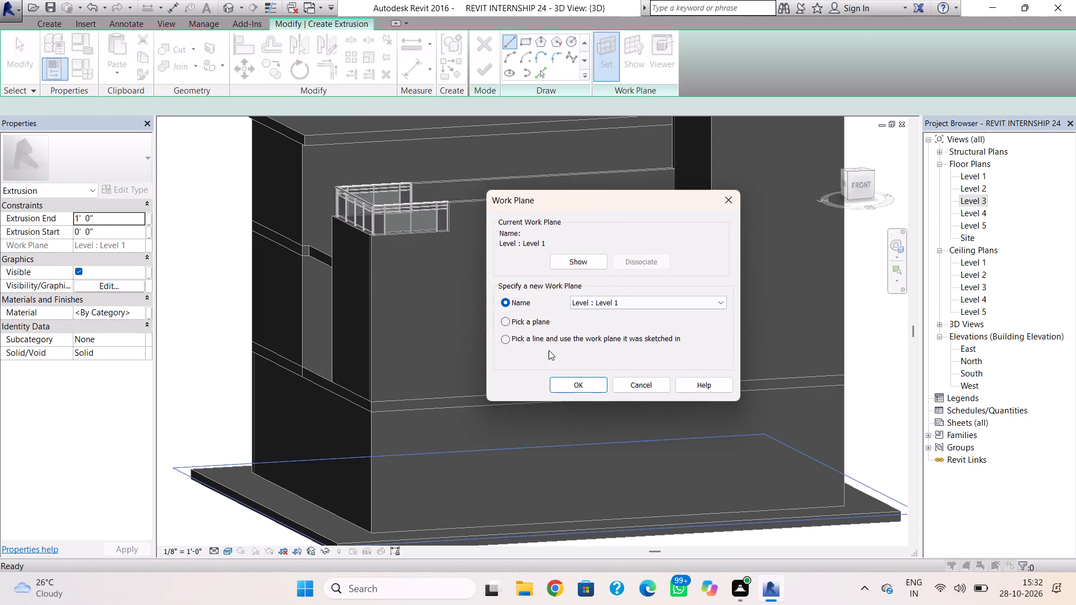
left_click(508, 323)
left_click(562, 389)
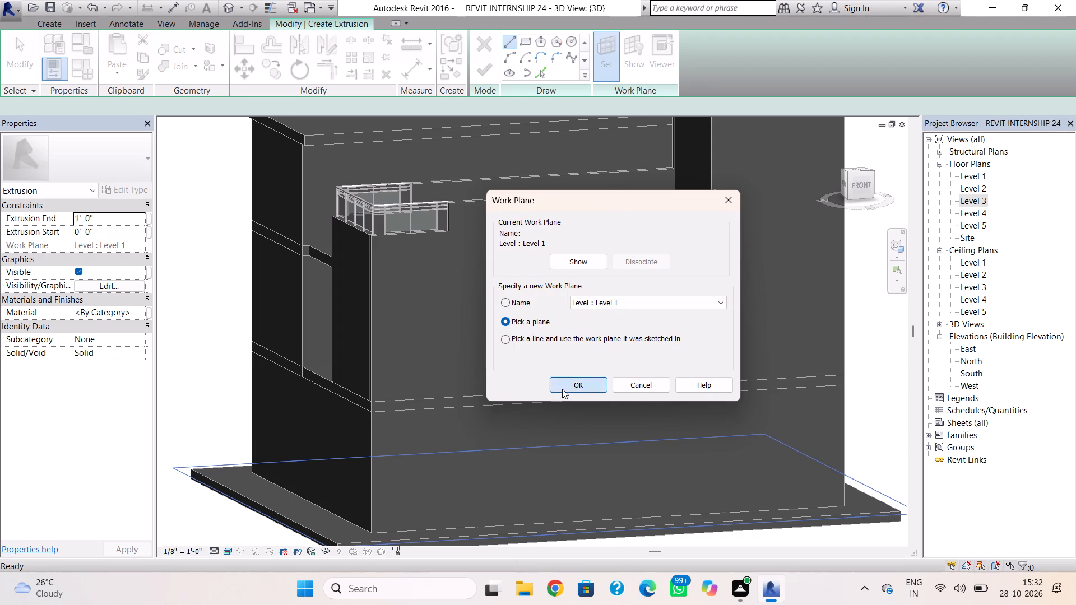
scroll(599, 362, "up", 2)
left_click(598, 362)
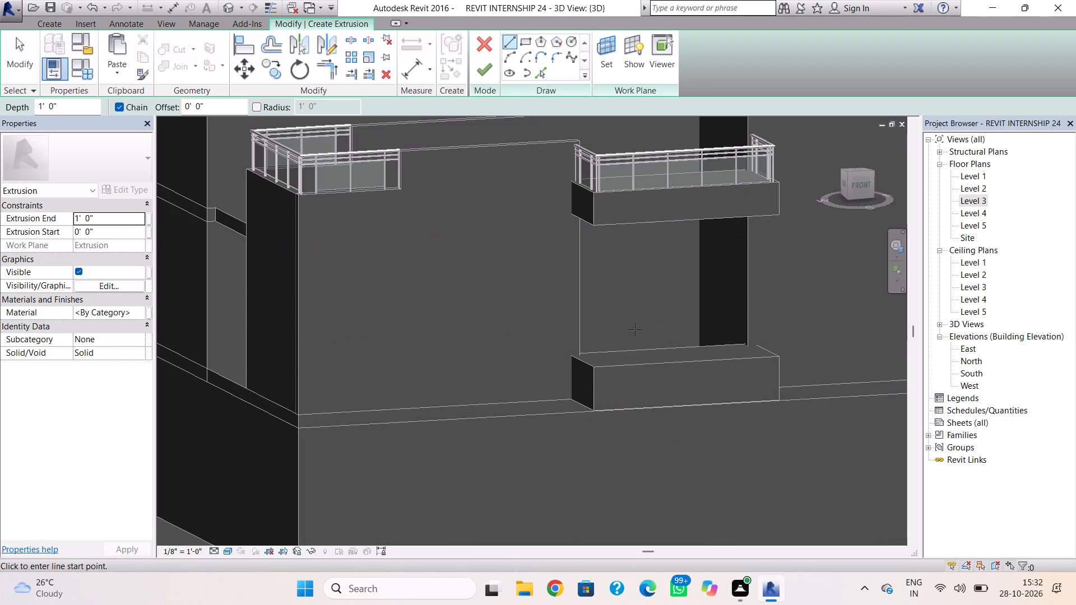
right_click_drag(635, 329, 672, 521, "shift")
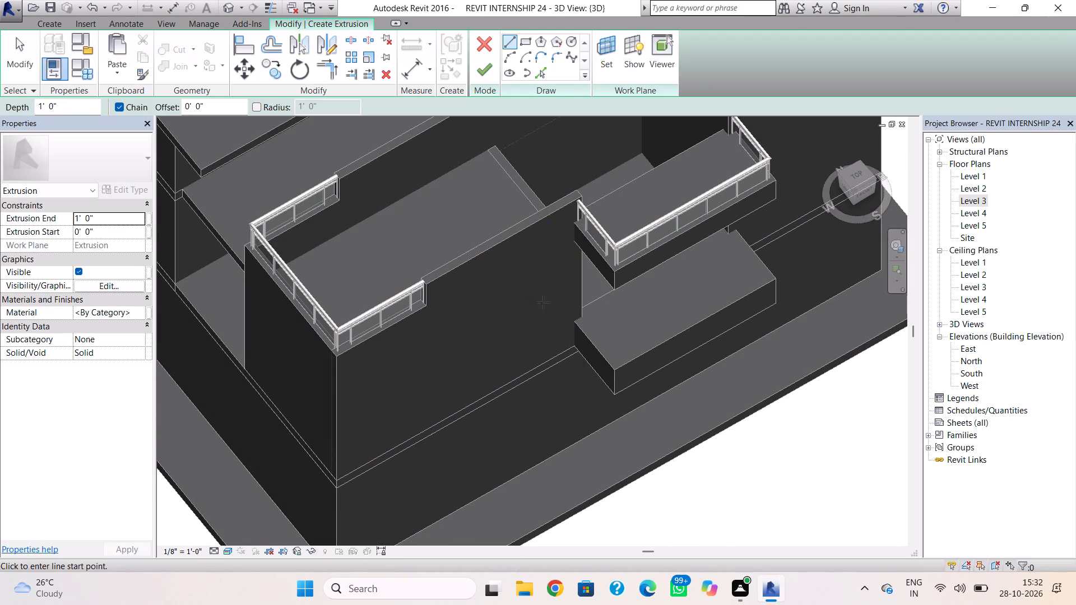
left_click(522, 43)
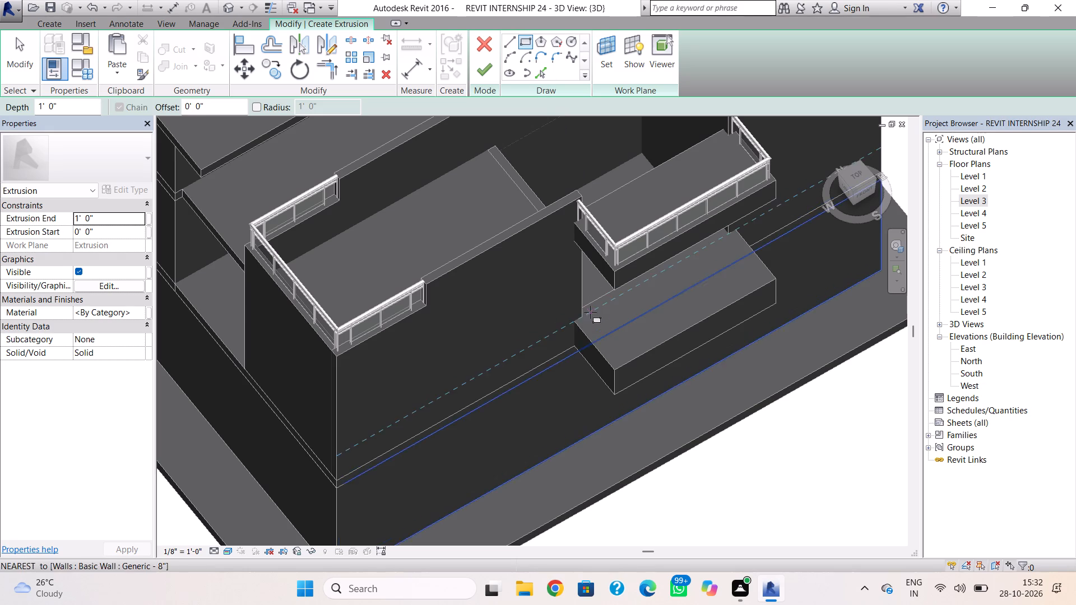
right_click_drag(590, 312, 704, 411, "shift")
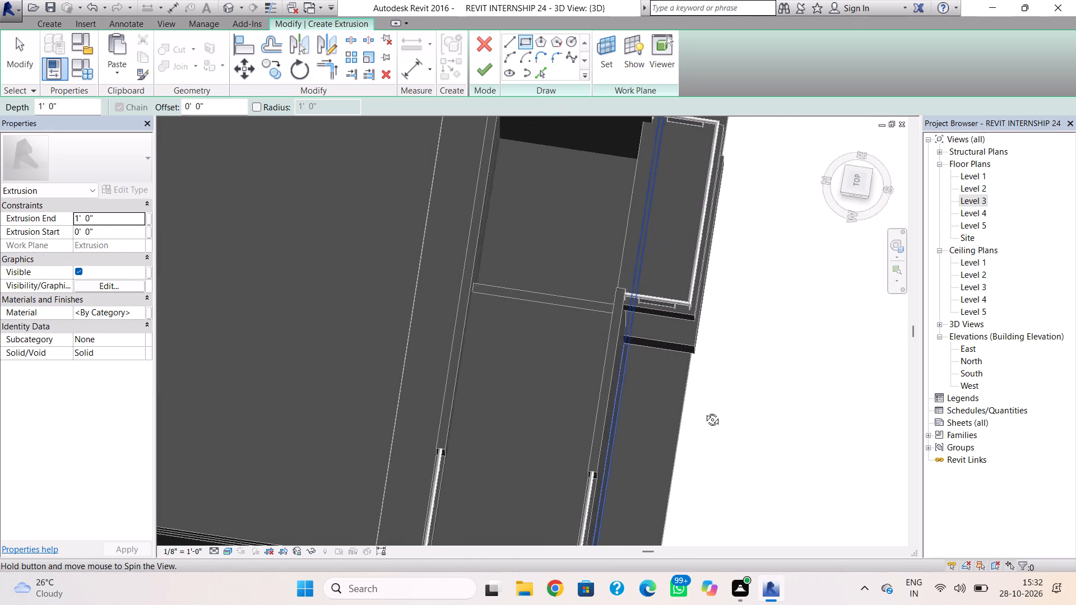
right_click_drag(704, 411, 713, 411, "shift")
left_click(633, 341)
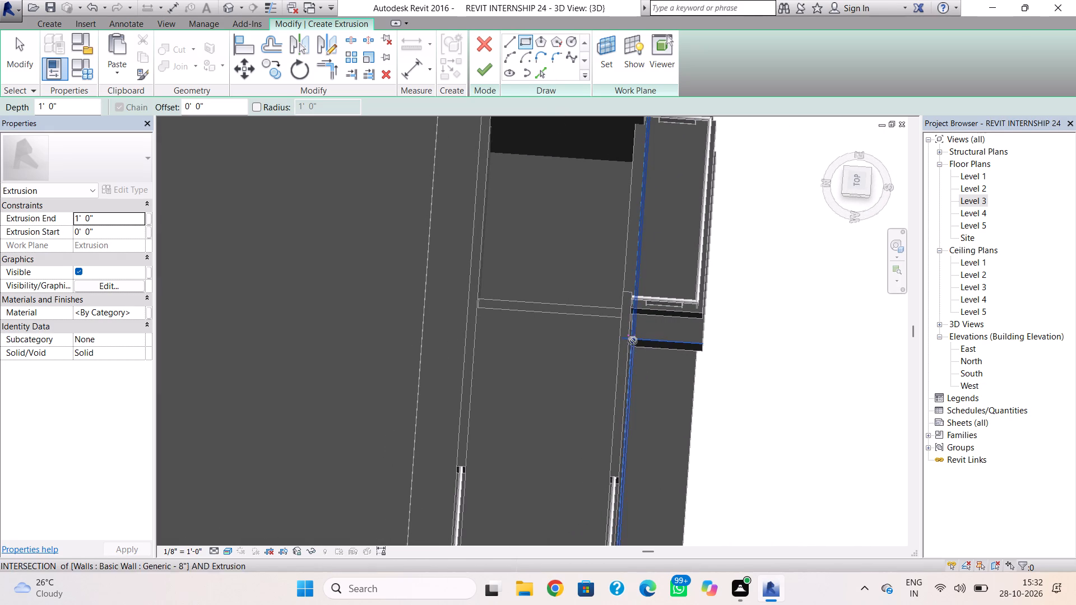
left_click(704, 327)
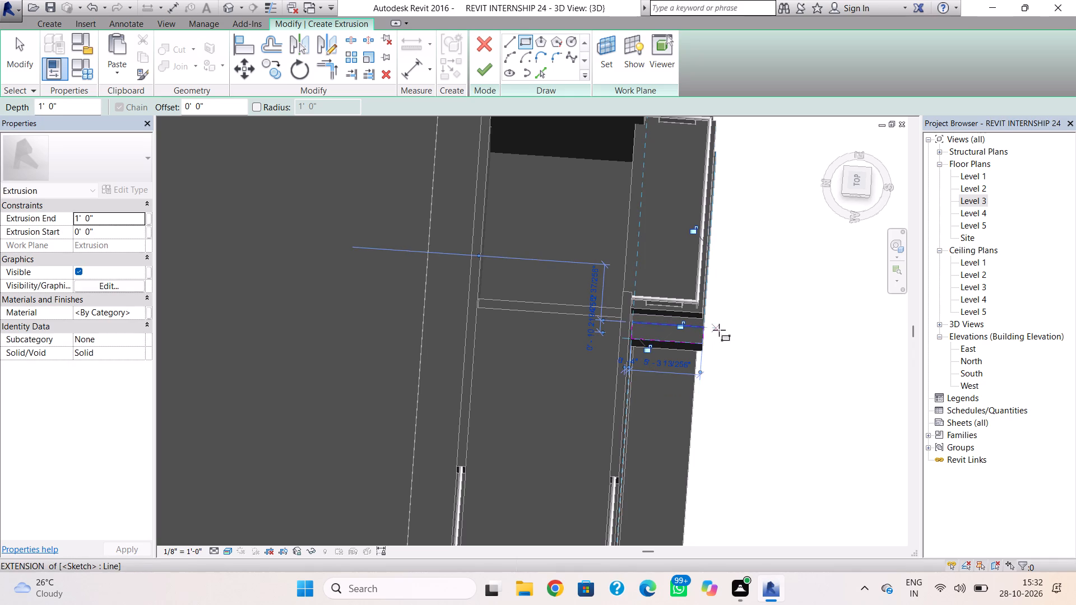
Sketch a second narrow rectangle across the opposite end of the block's top face and finish the extrusion and model with 1' 0" depth.
middle_click_drag(698, 375, 614, 436)
right_click_drag(684, 313, 671, 346)
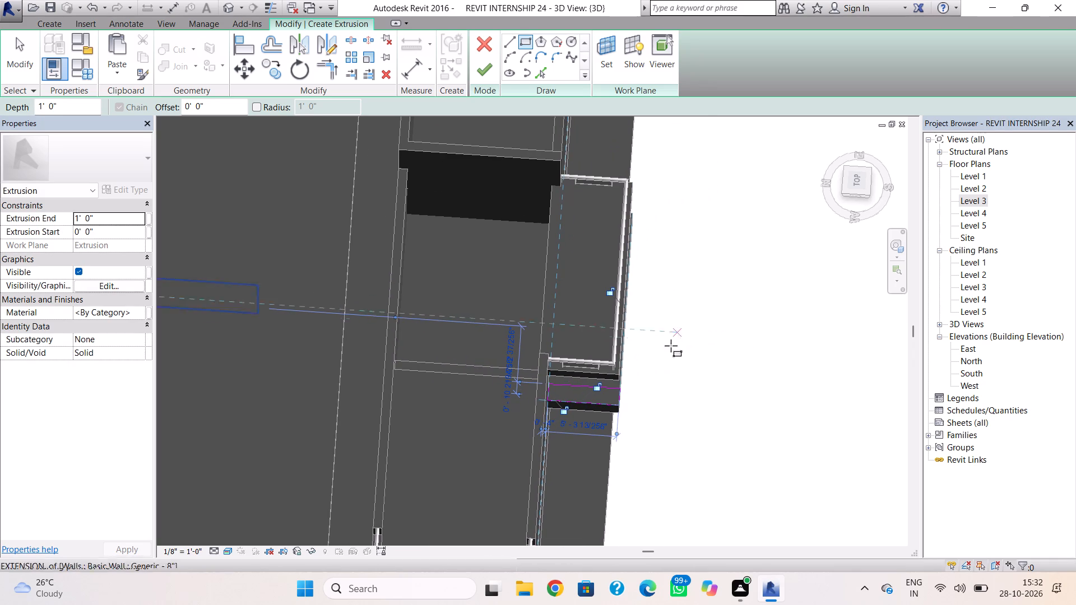
right_click_drag(671, 346, 655, 361)
right_click_drag(683, 322, 656, 381, "shift")
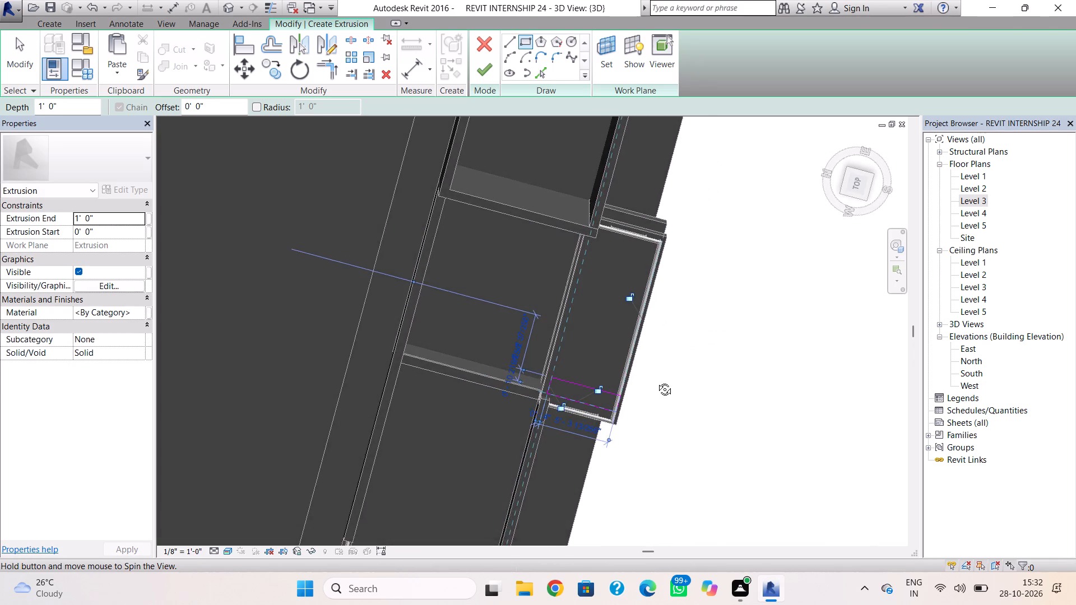
right_click_drag(656, 381, 565, 288, "shift")
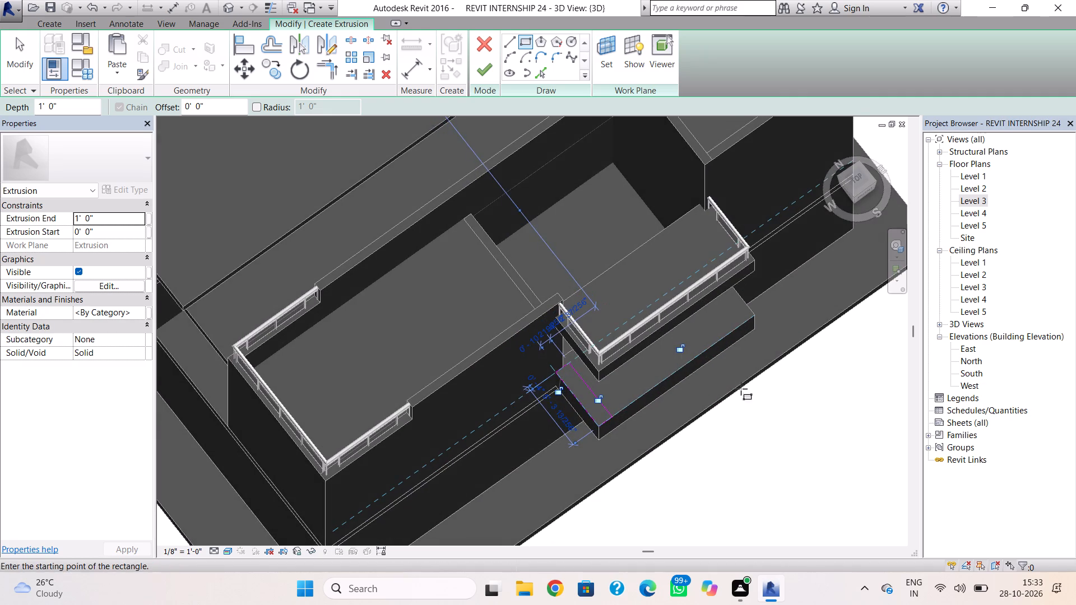
right_click_drag(727, 394, 699, 341, "shift")
right_click_drag(735, 369, 735, 369, "shift")
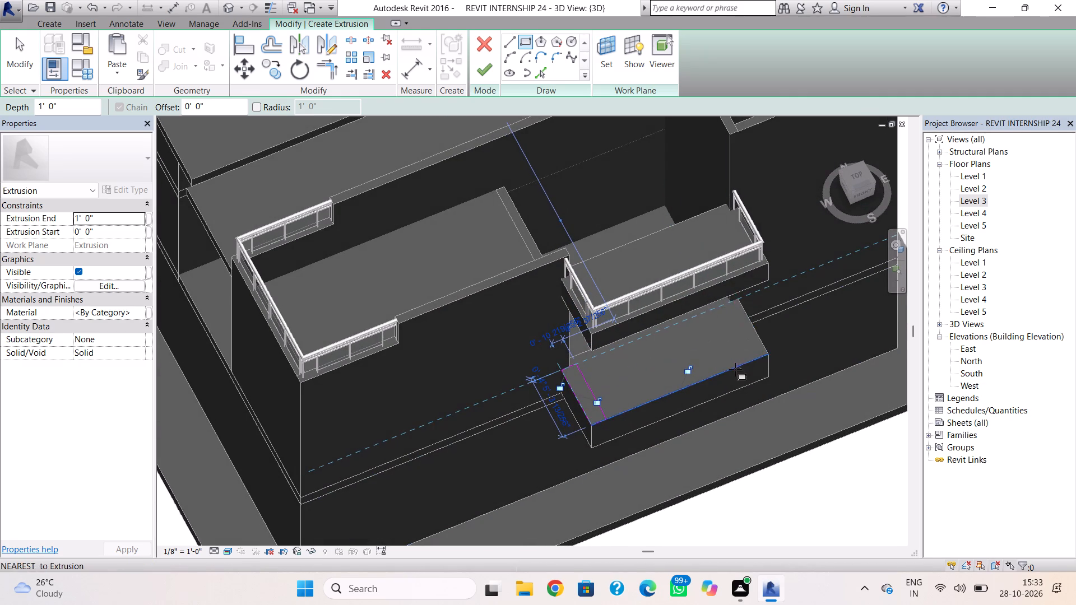
right_click_drag(735, 369, 728, 345, "shift")
left_click(745, 314)
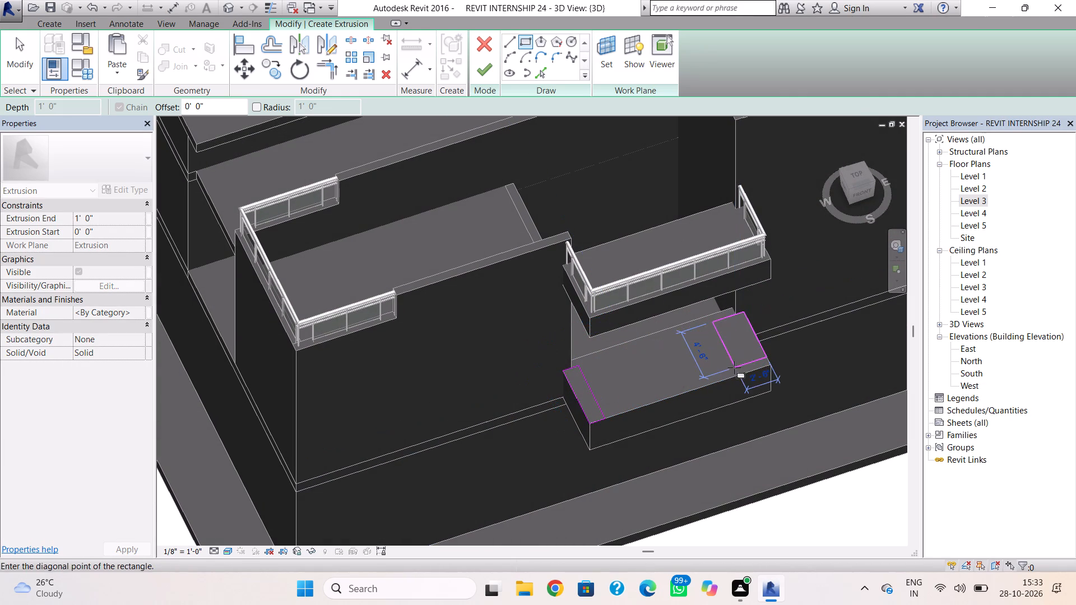
left_click(754, 370)
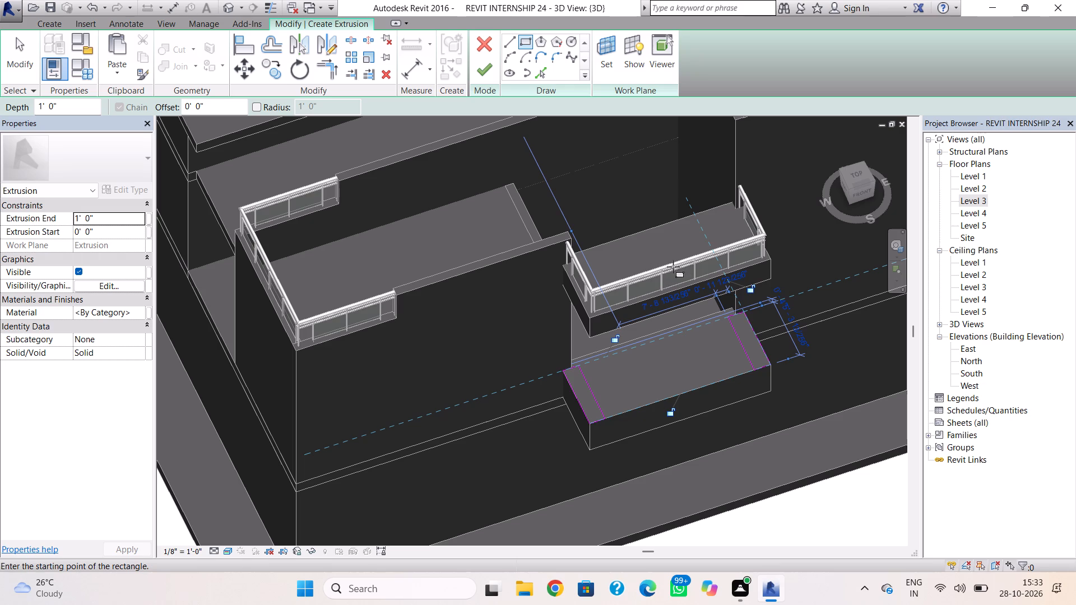
left_click(497, 71)
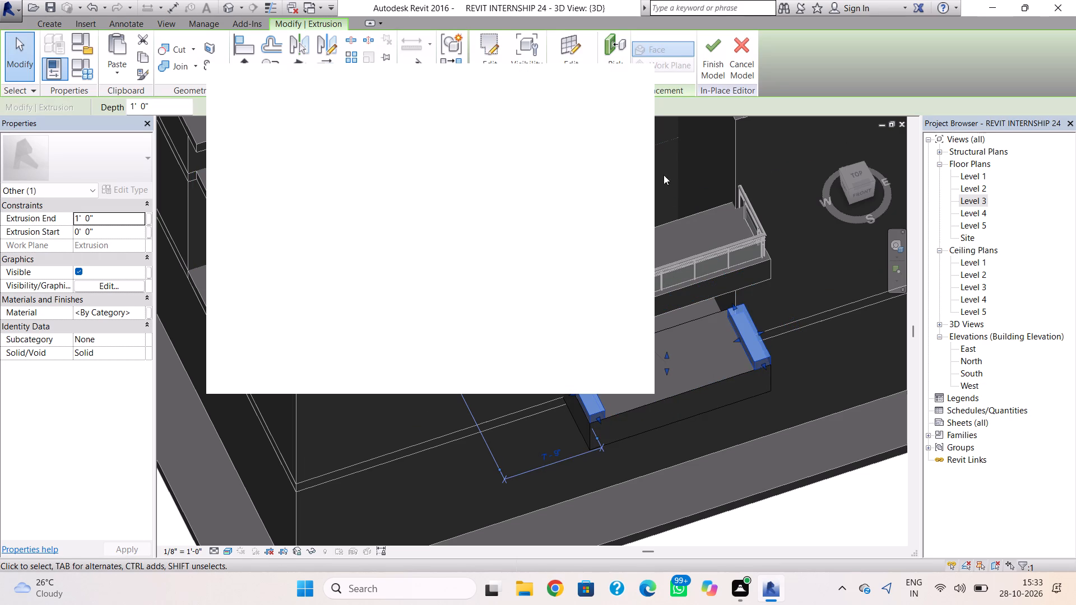
left_click(714, 52)
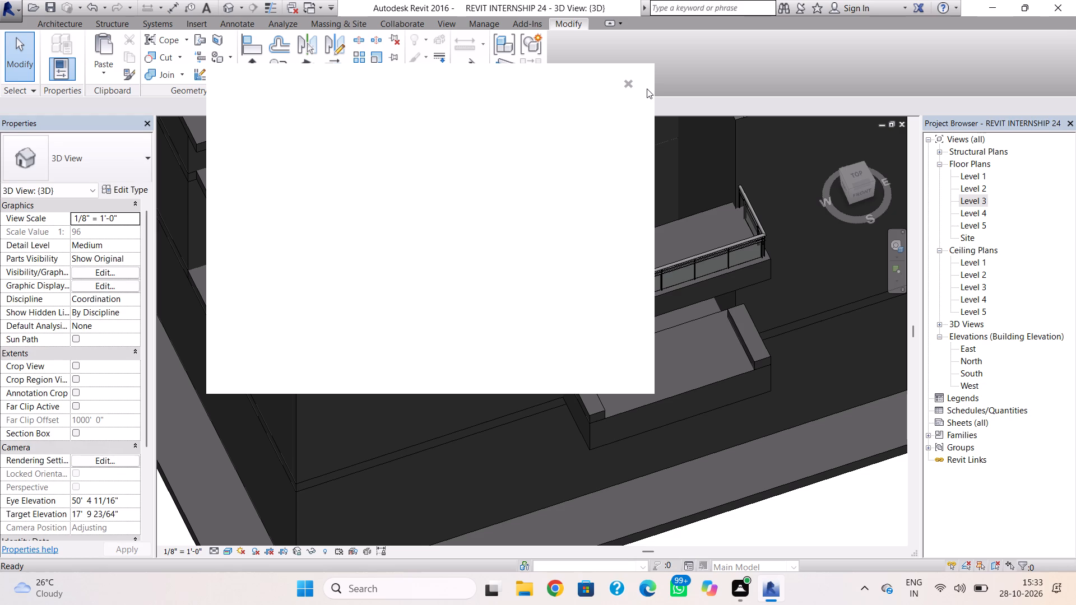
left_click(630, 82)
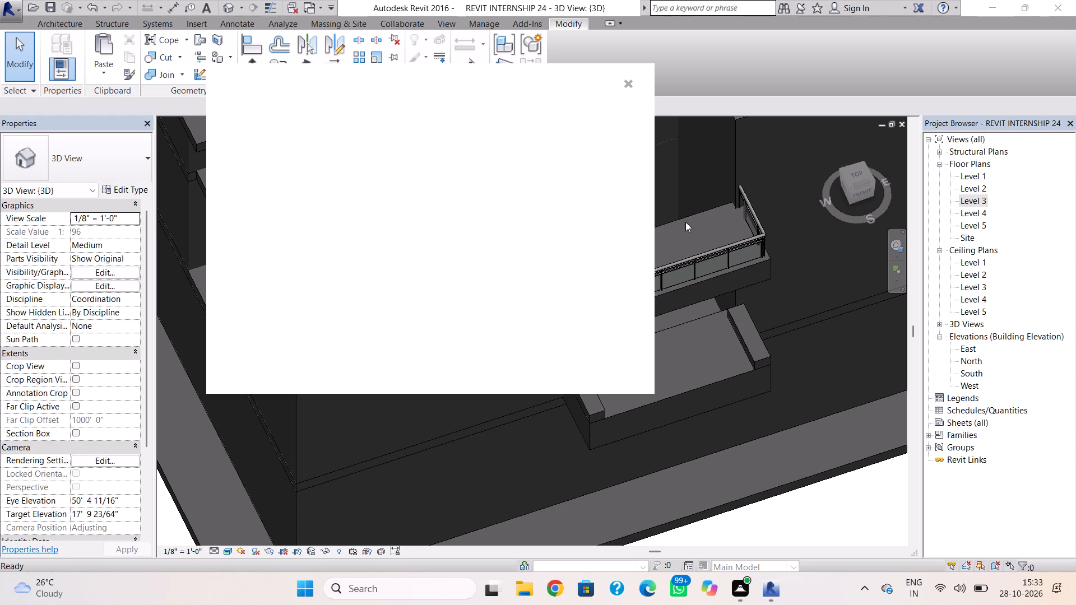
In the Level 3 plan, move the 13' front wall beside the projection outward to about 16' 10" from the bay's rear wall.
right_click_drag(704, 361, 695, 205, "shift")
right_click_drag(736, 446, 699, 376, "shift")
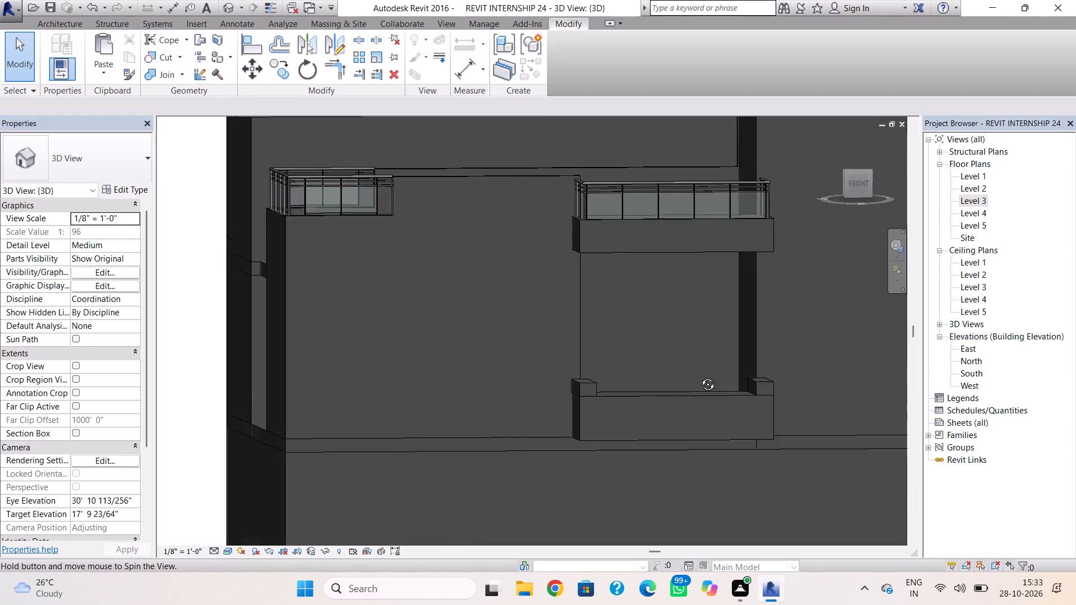
right_click_drag(699, 376, 714, 406, "shift")
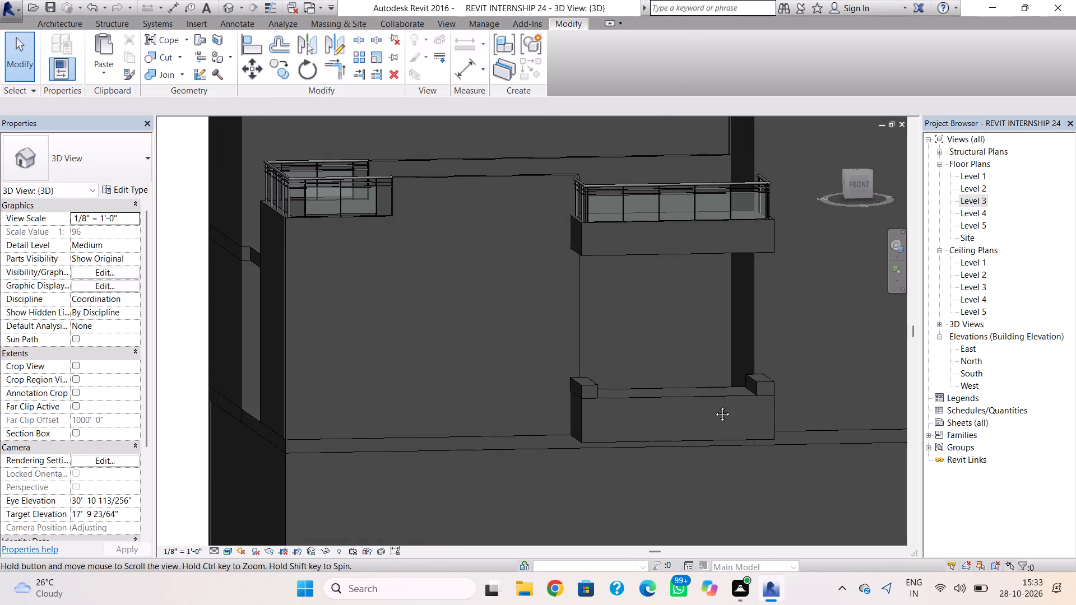
right_click_drag(714, 406, 723, 409, "shift")
right_click_drag(715, 403, 805, 441, "shift")
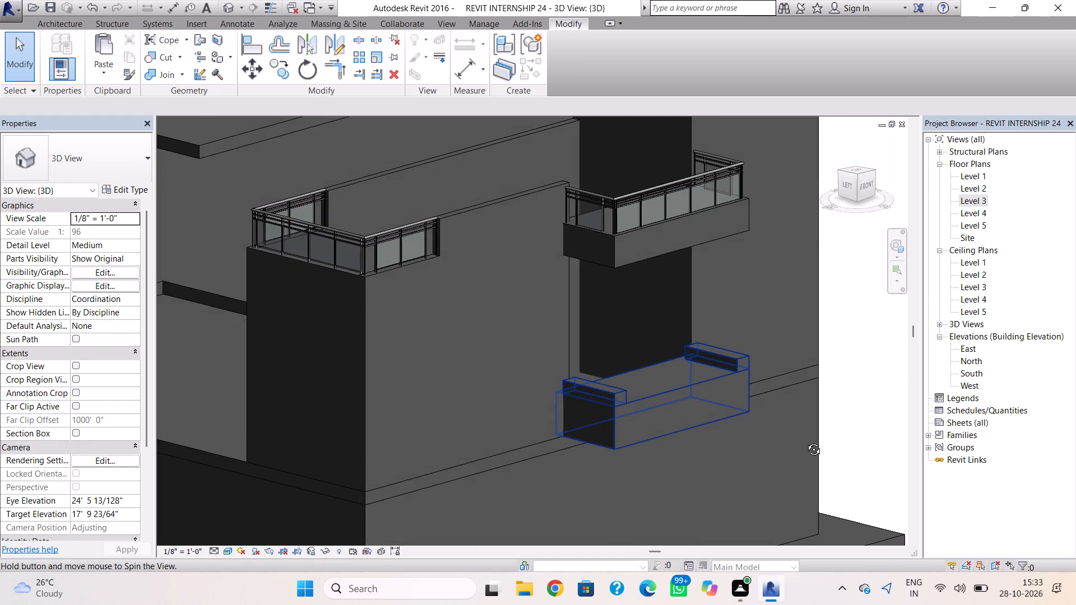
right_click_drag(805, 441, 765, 433, "shift")
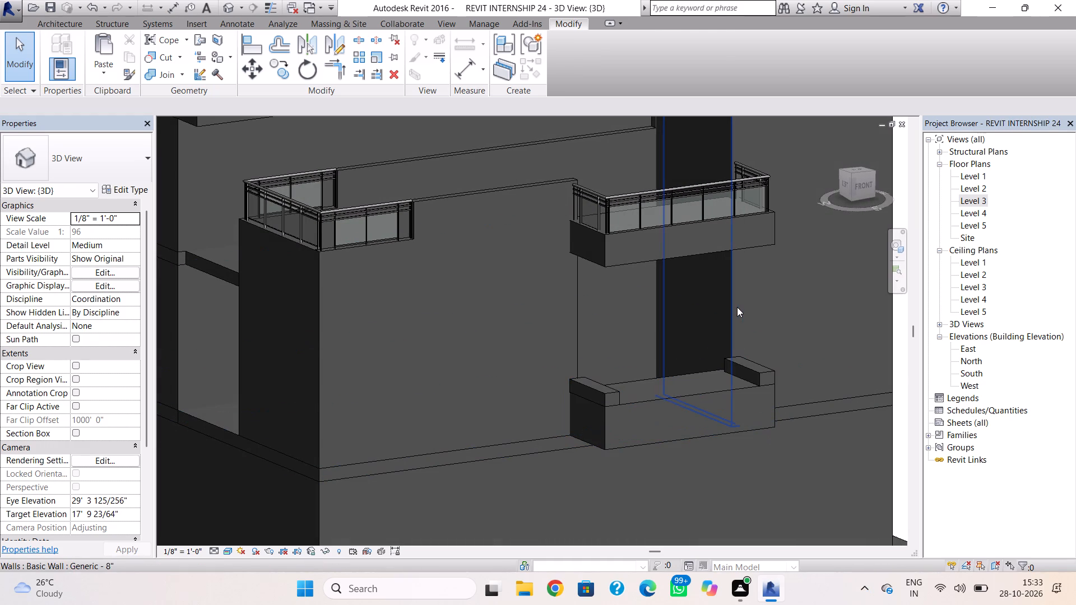
left_click(737, 307)
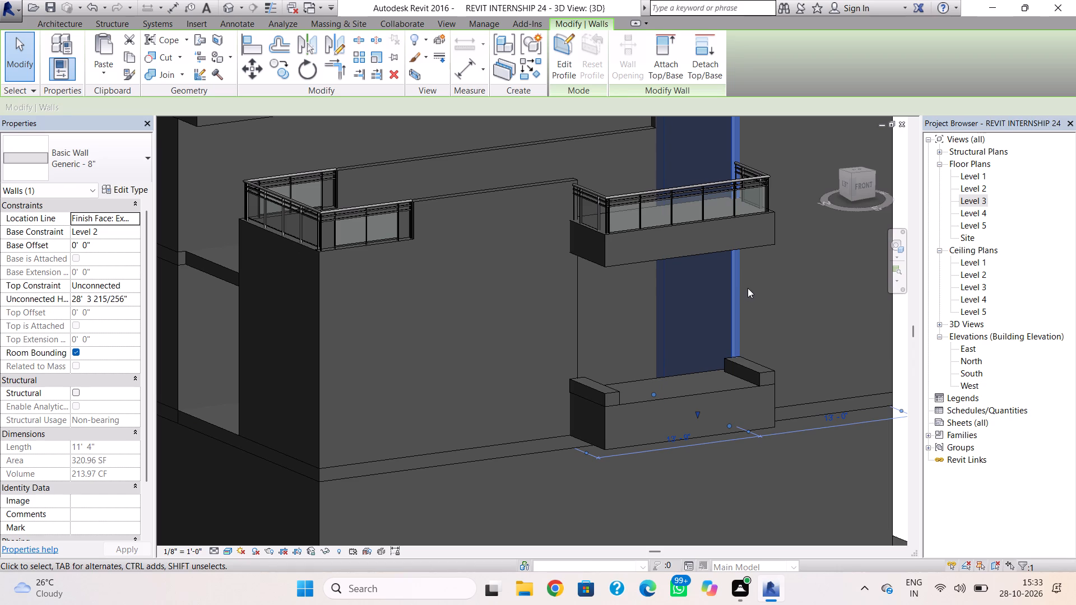
double_click(976, 197)
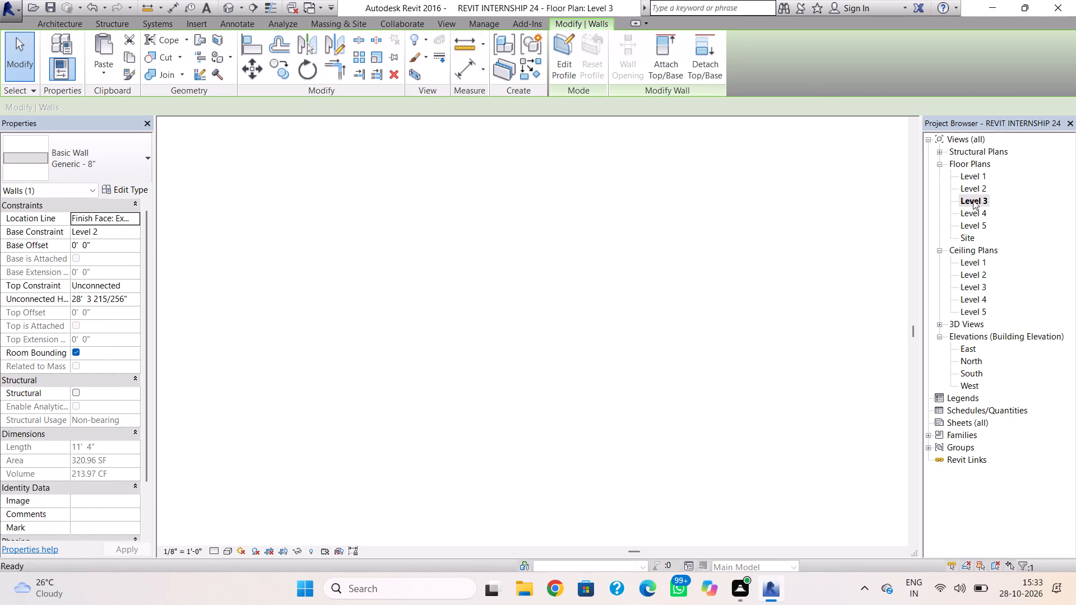
scroll(733, 328, "down", 8)
left_click(819, 402)
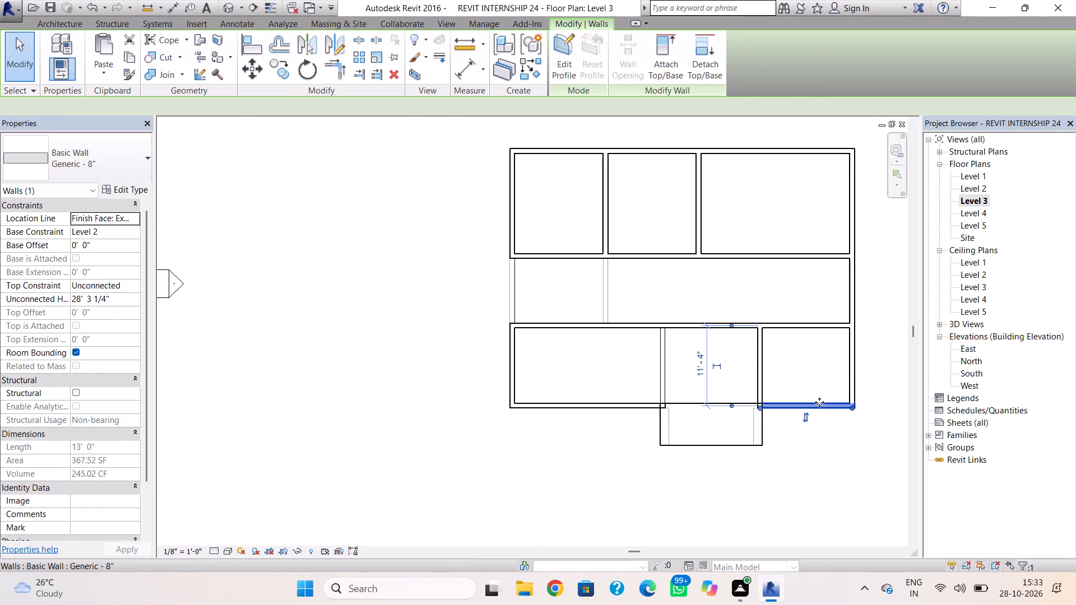
key("Down")
key("Down")
key("Down")
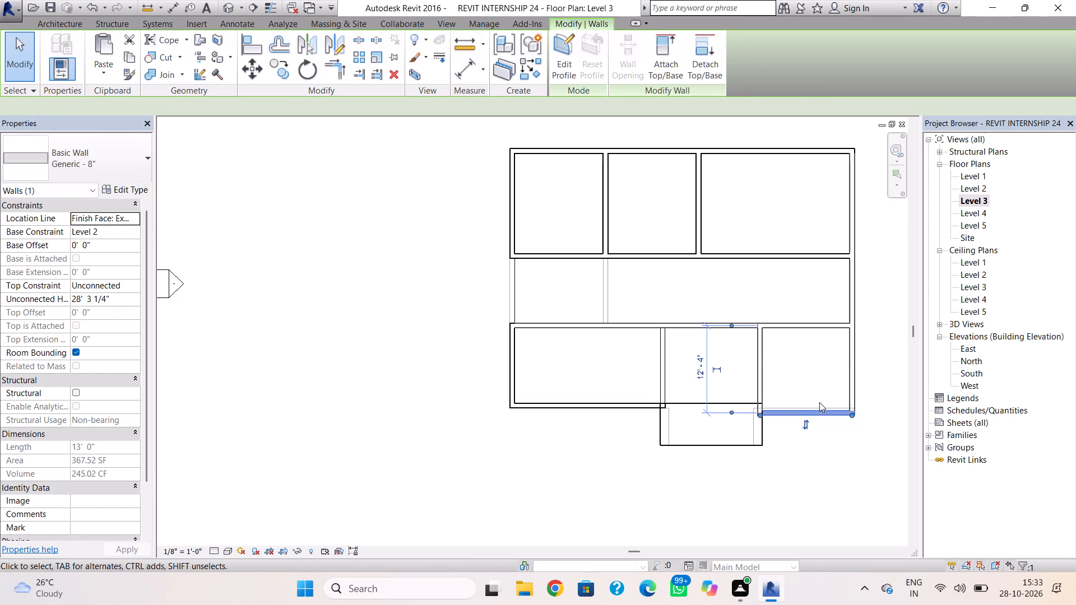
key("Down")
key("Down")
key("Down")
key("Down")
key("Down")
key("Down")
key("Down")
key("Down")
key("Down")
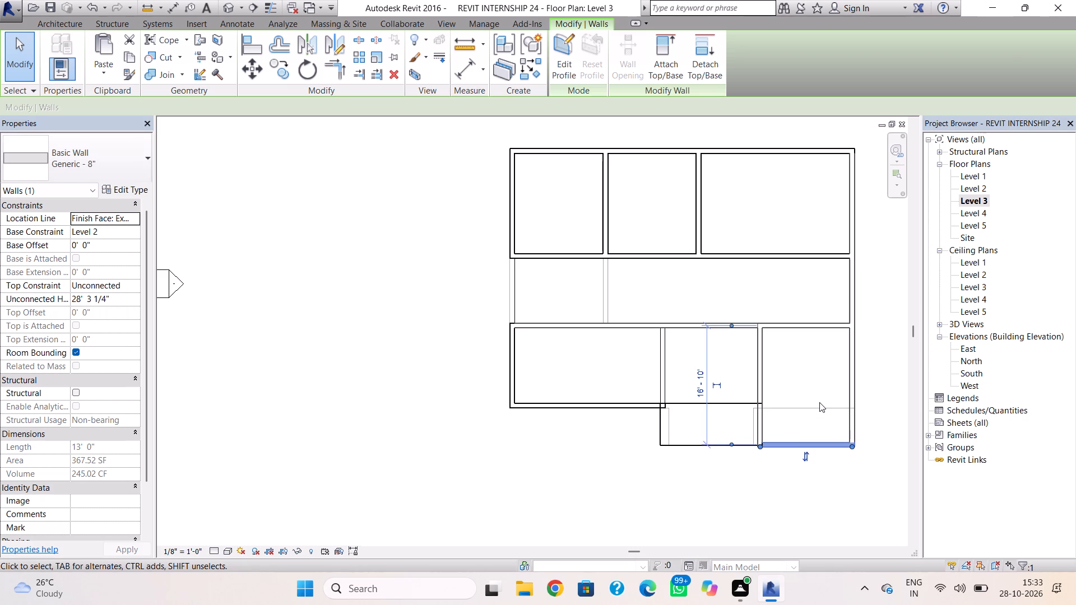
key("Up")
key("Up")
key("Down")
Fine-tune the moved wall's position so its outer face lines up with the front edge of the projection.
scroll(757, 443, "up", 6)
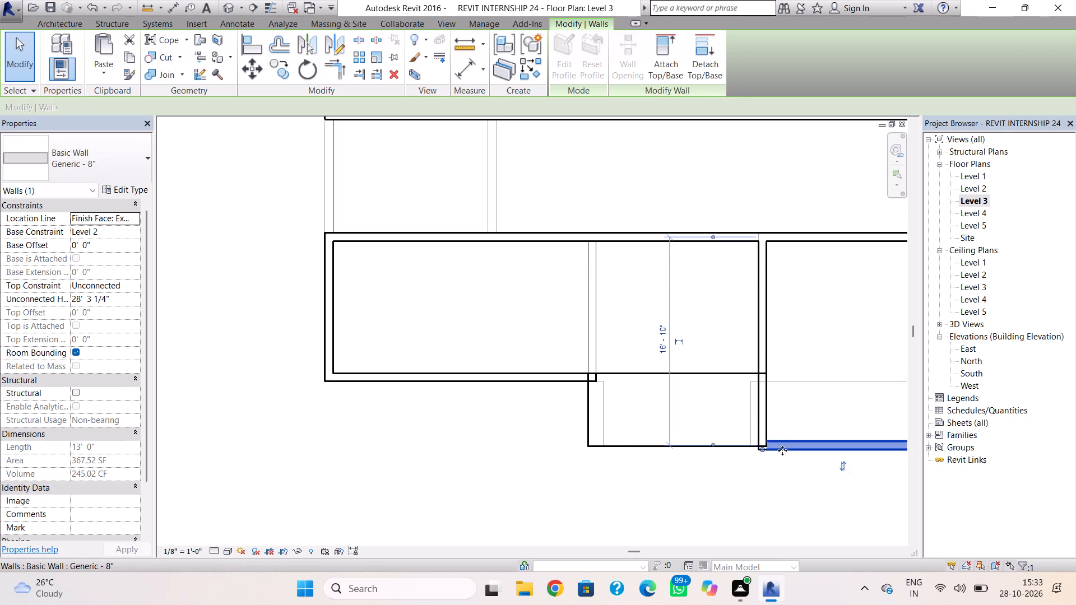
scroll(782, 450, "up", 8)
key("Up")
key("Up")
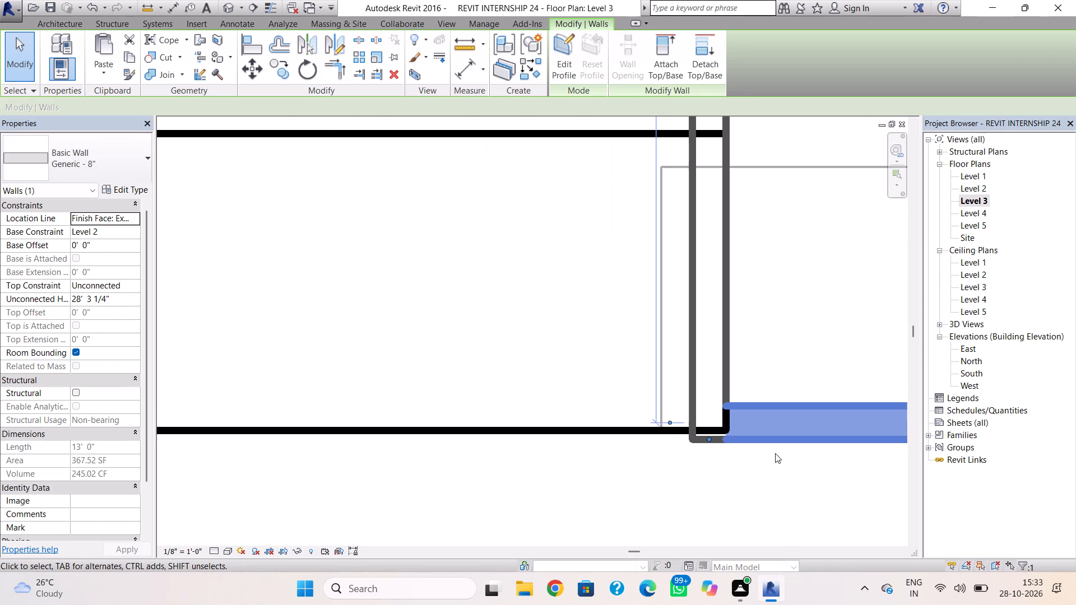
key("Up")
key("Up")
key("Up")
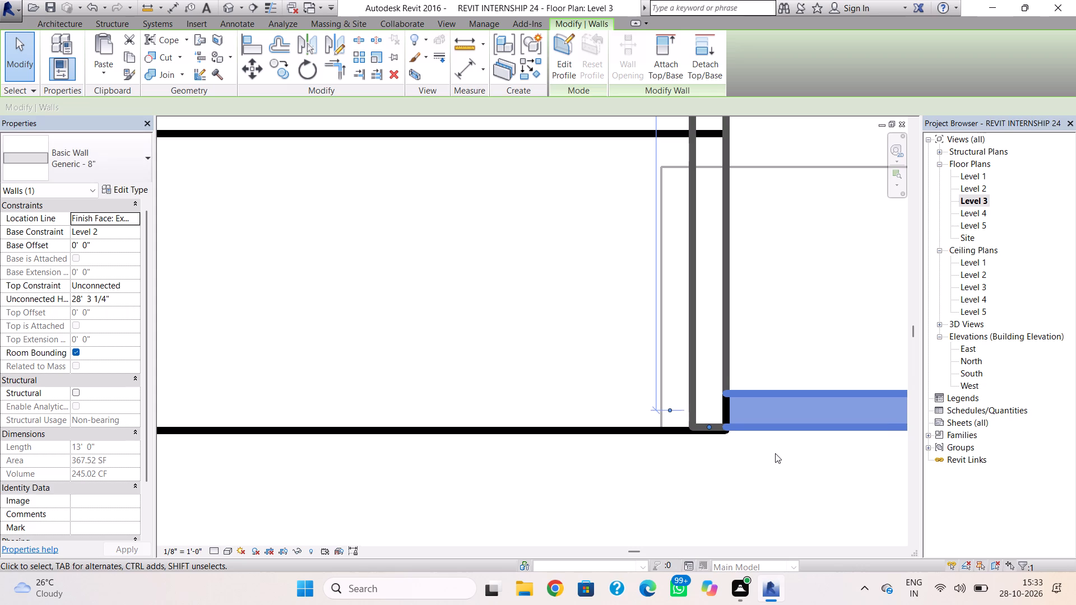
key("Down")
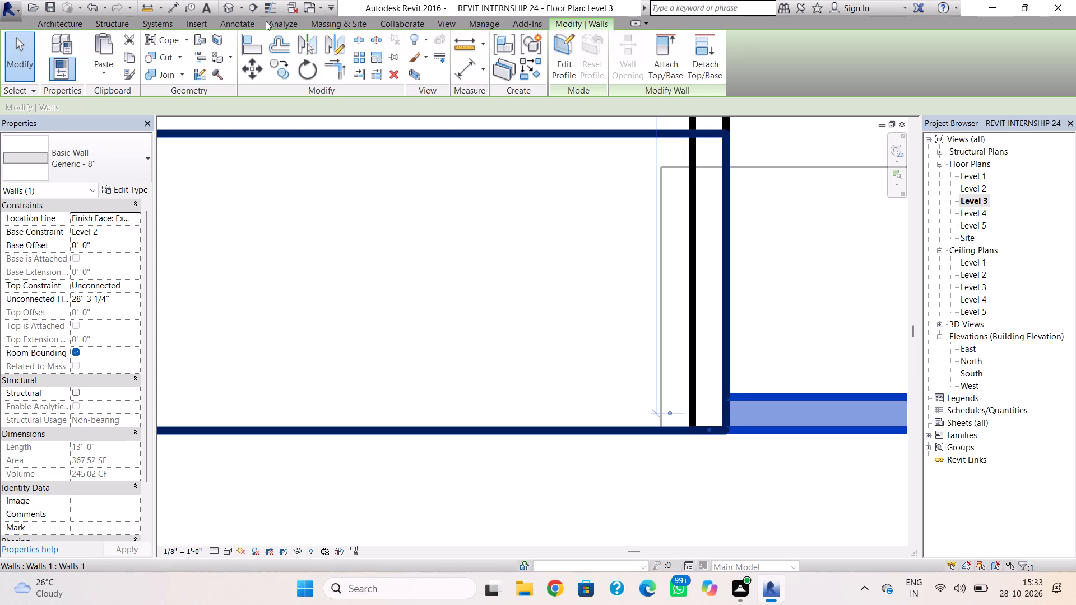
In the 3D view, pull the low front projection block's end face back flush with the adjoining wall corner.
left_click(224, 11)
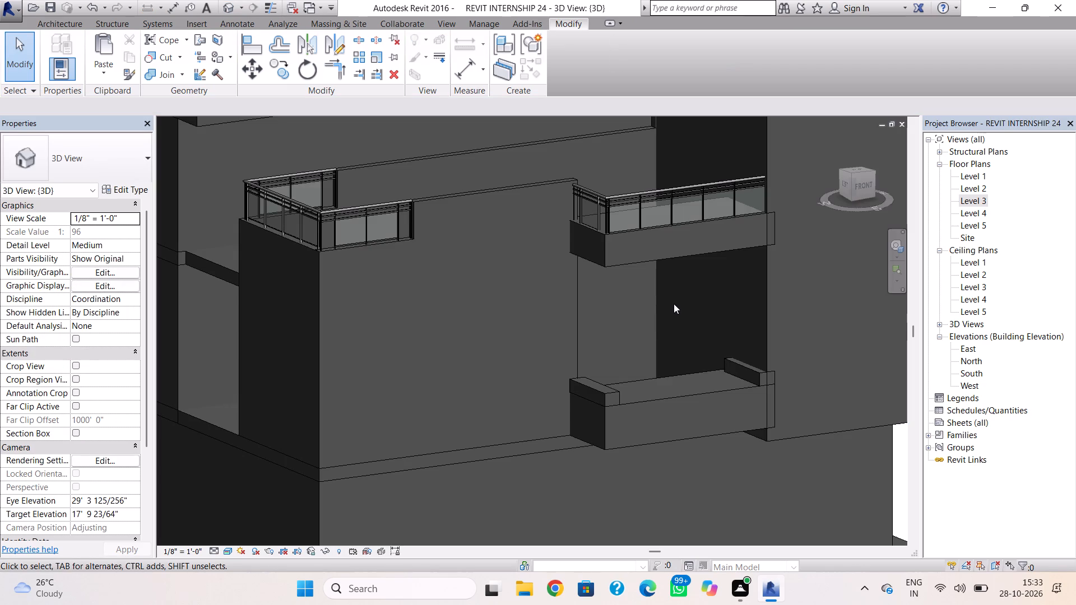
left_click(661, 340)
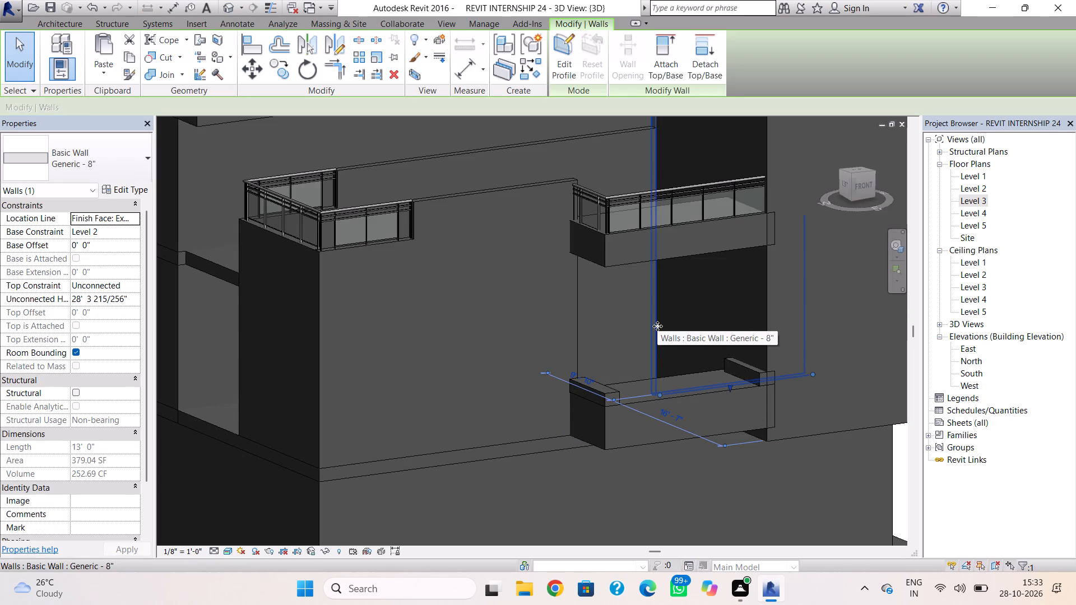
key("Escape")
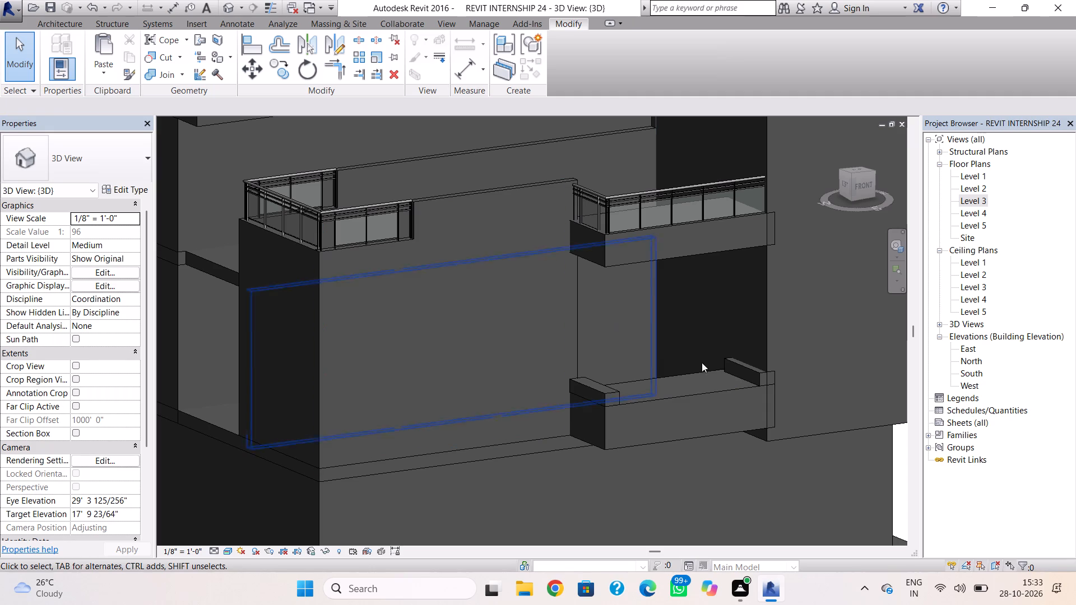
left_click(775, 395)
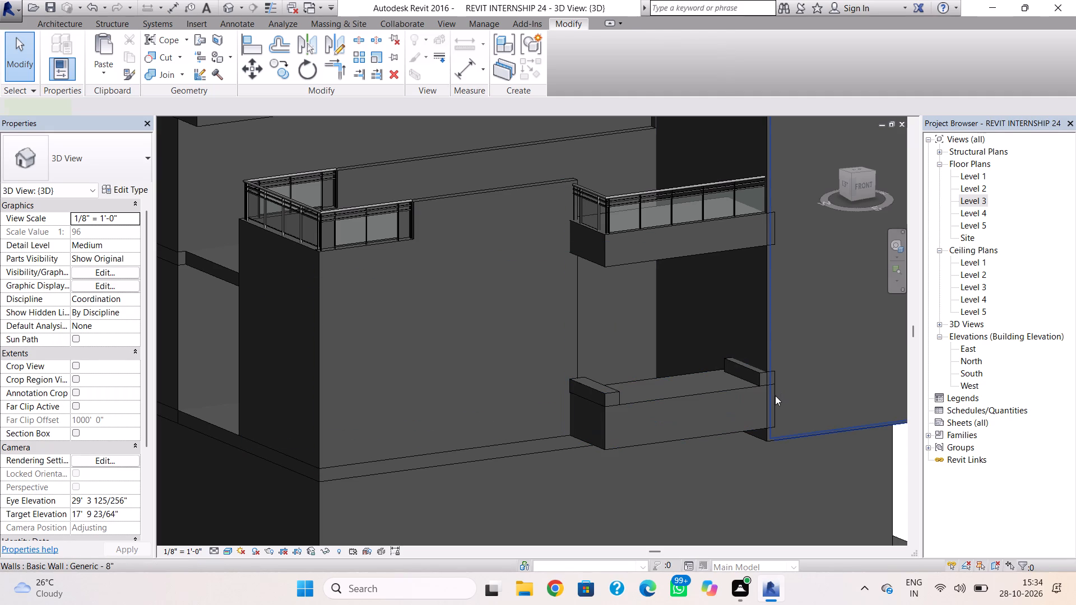
left_click(740, 430)
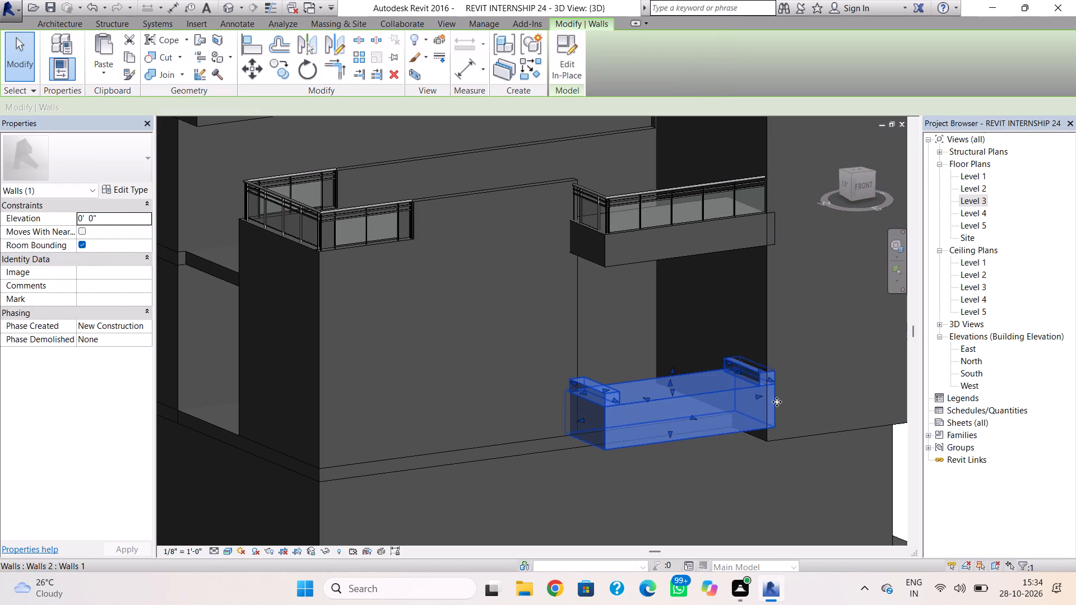
scroll(772, 399, "up", 5)
left_click_drag(743, 393, 735, 398)
left_click_drag(741, 394, 722, 402)
left_click(840, 511)
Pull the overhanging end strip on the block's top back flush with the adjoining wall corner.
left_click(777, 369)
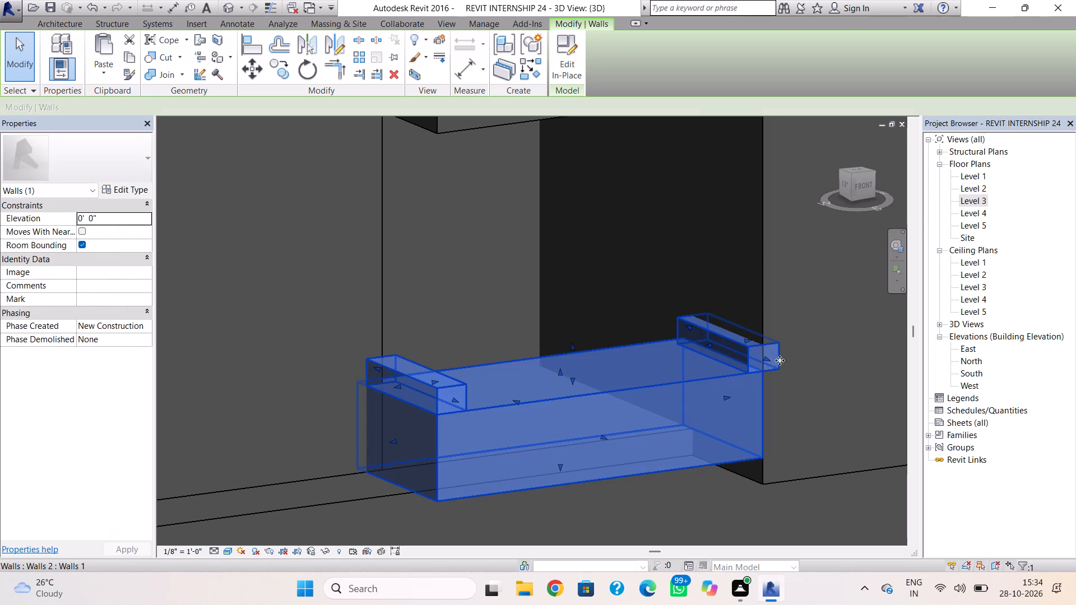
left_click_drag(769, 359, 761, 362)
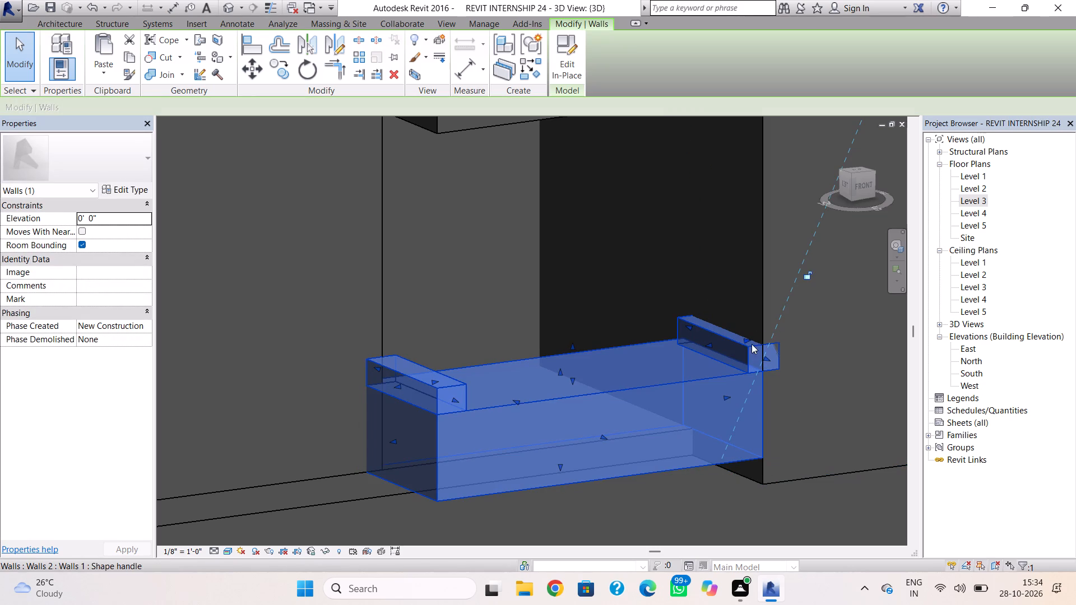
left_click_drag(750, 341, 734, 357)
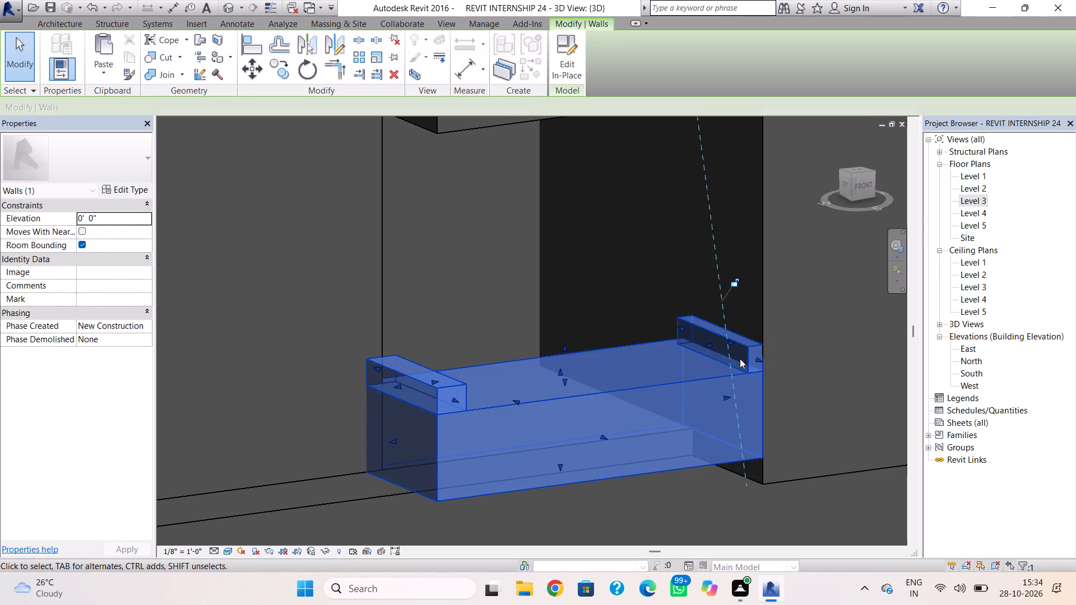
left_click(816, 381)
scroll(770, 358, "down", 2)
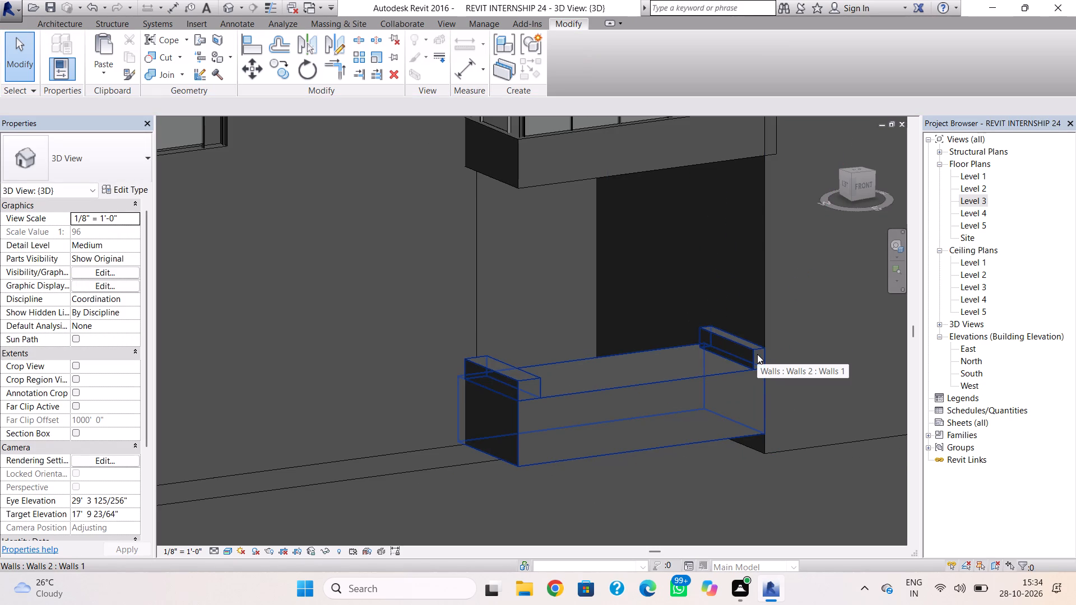
Edit the low projection block in place and delete the extrusion forming the two end strips on its top.
left_click(755, 353)
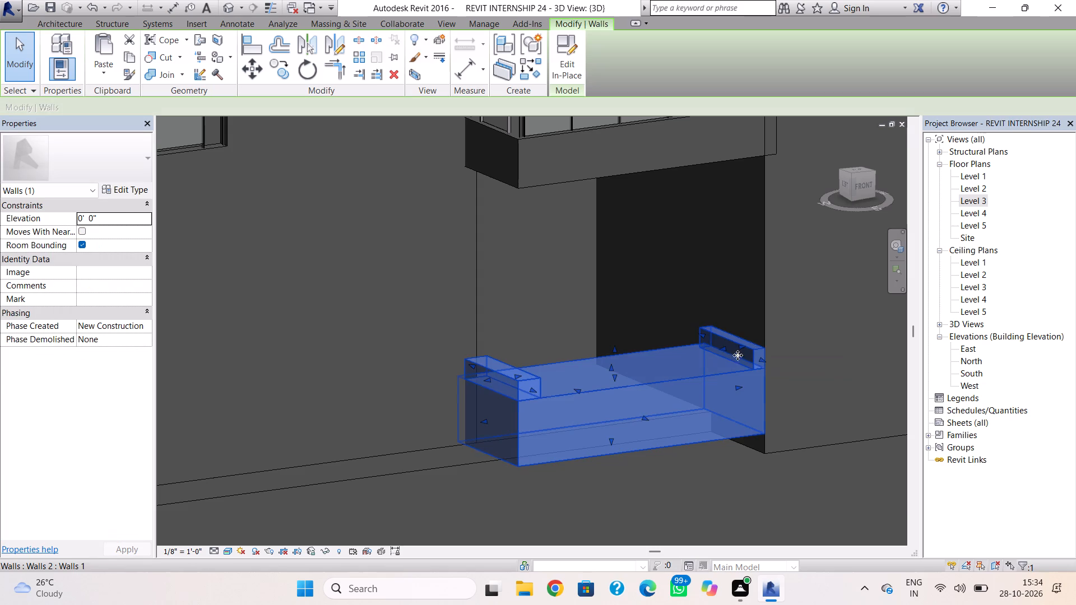
scroll(738, 353, "up", 4)
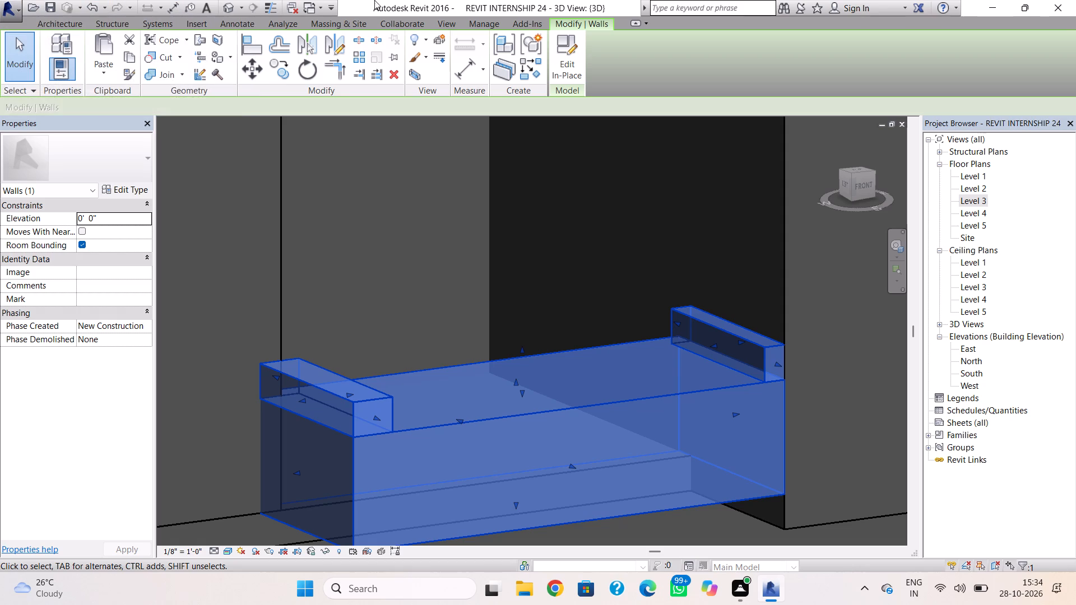
left_click(555, 64)
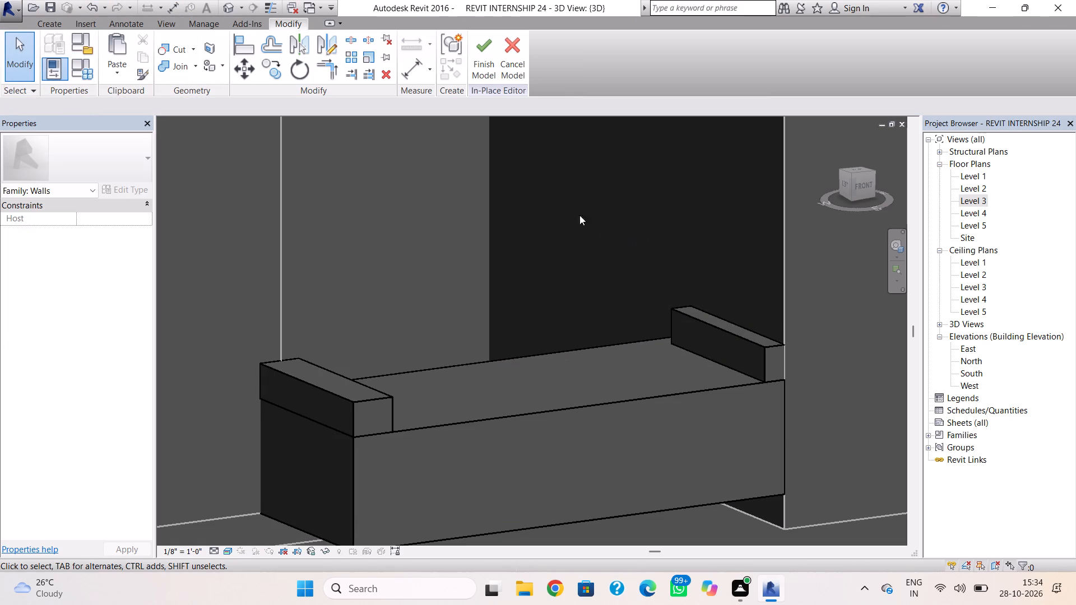
left_click(706, 328)
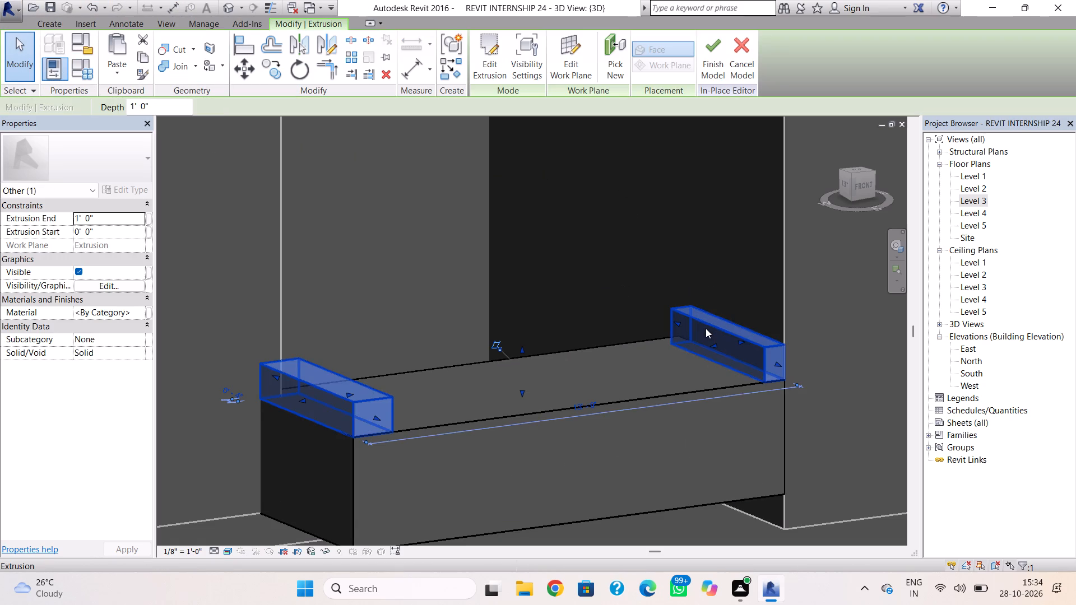
key("Delete")
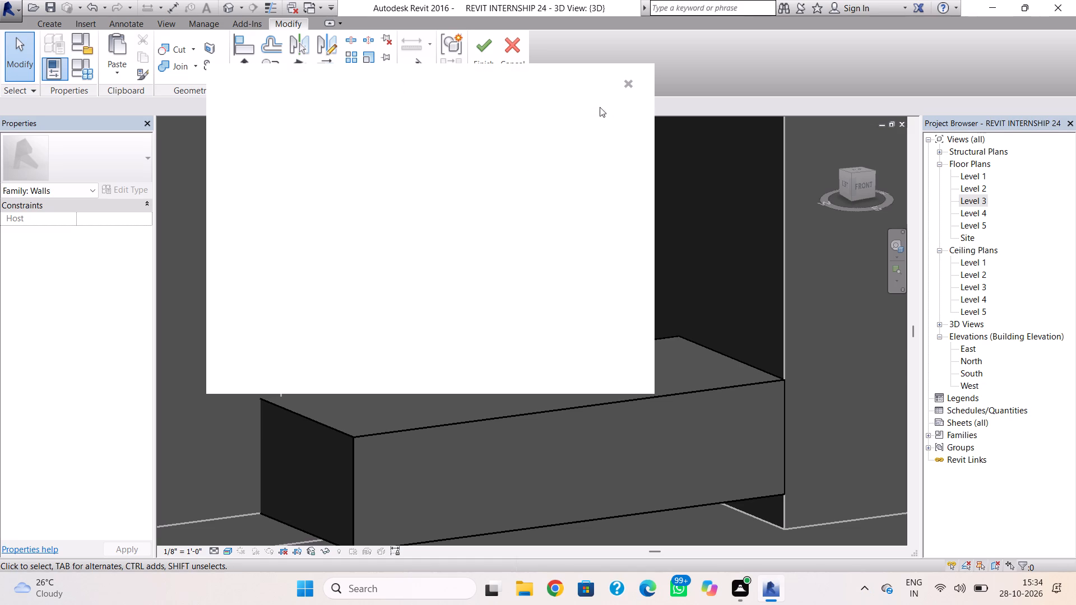
left_click(622, 86)
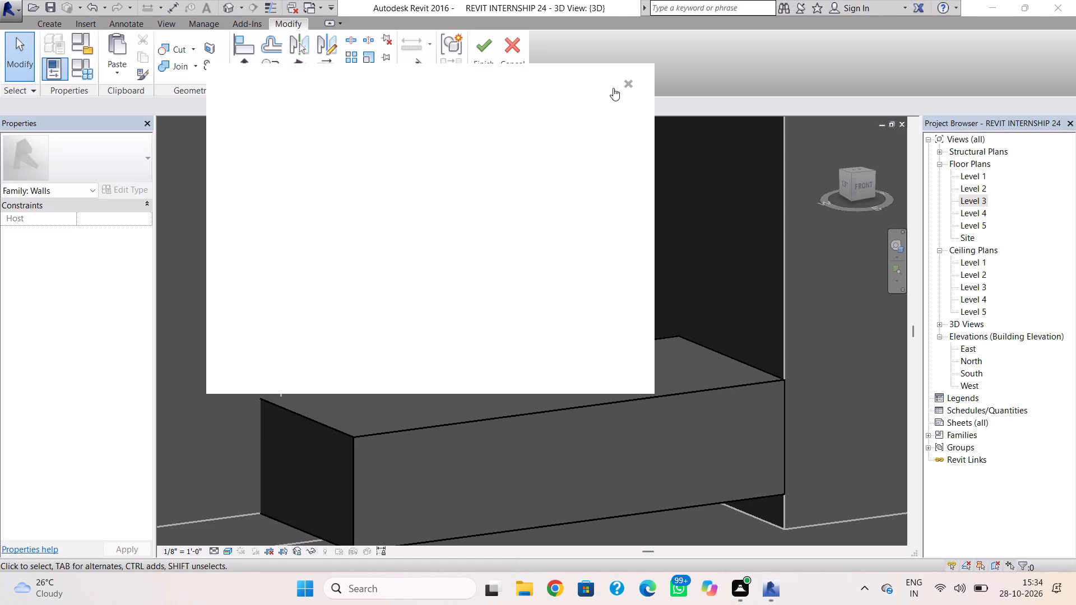
Extrude a rectangle about 5' 3" by 1' 3" across the free end of the block's top face, with 1' 0" depth.
left_click(53, 22)
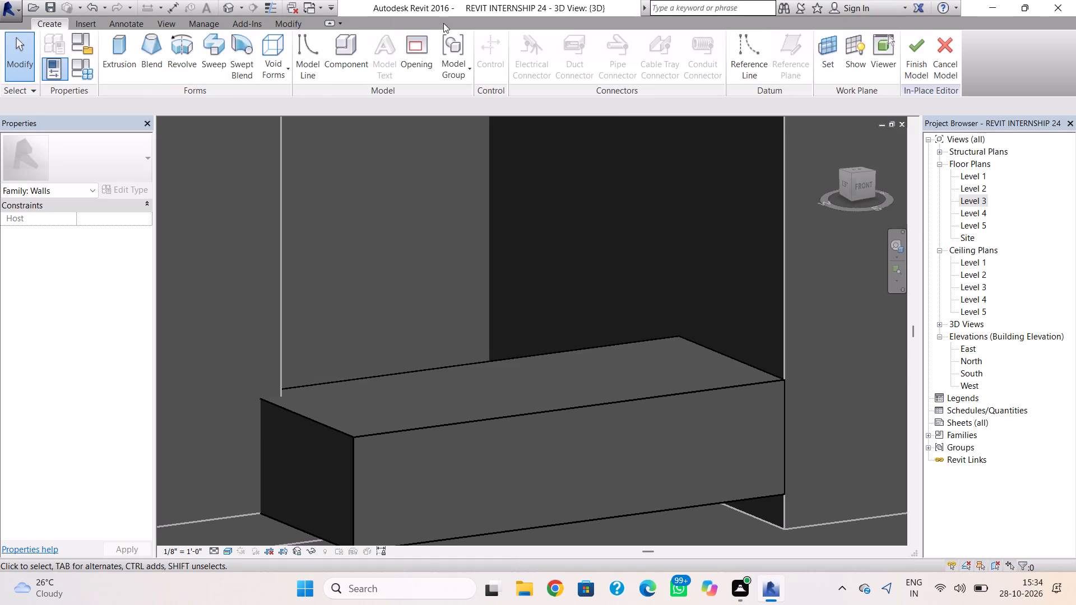
left_click(822, 54)
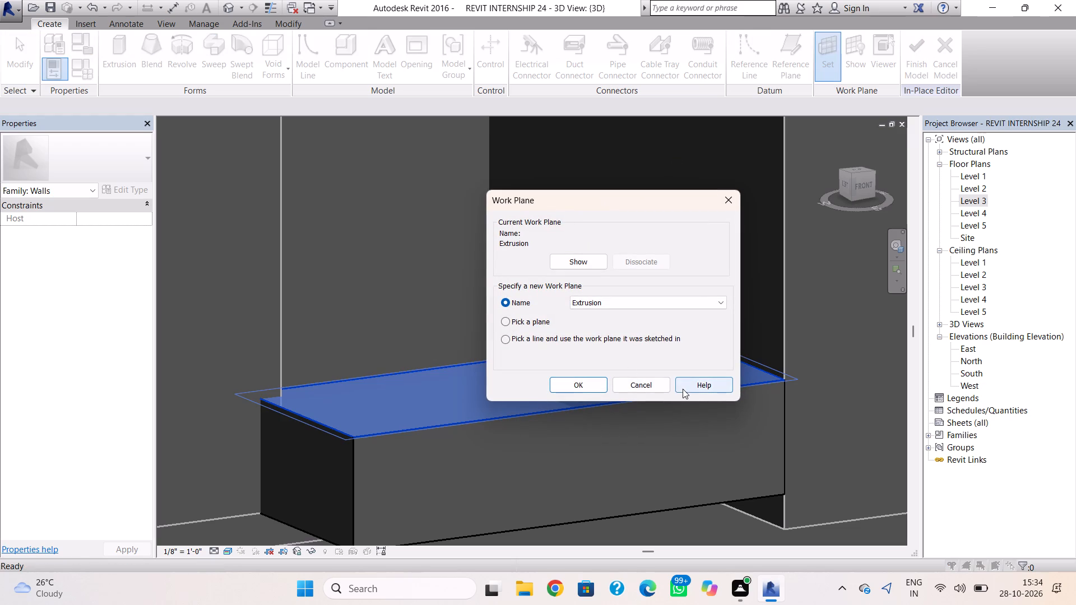
left_click(635, 385)
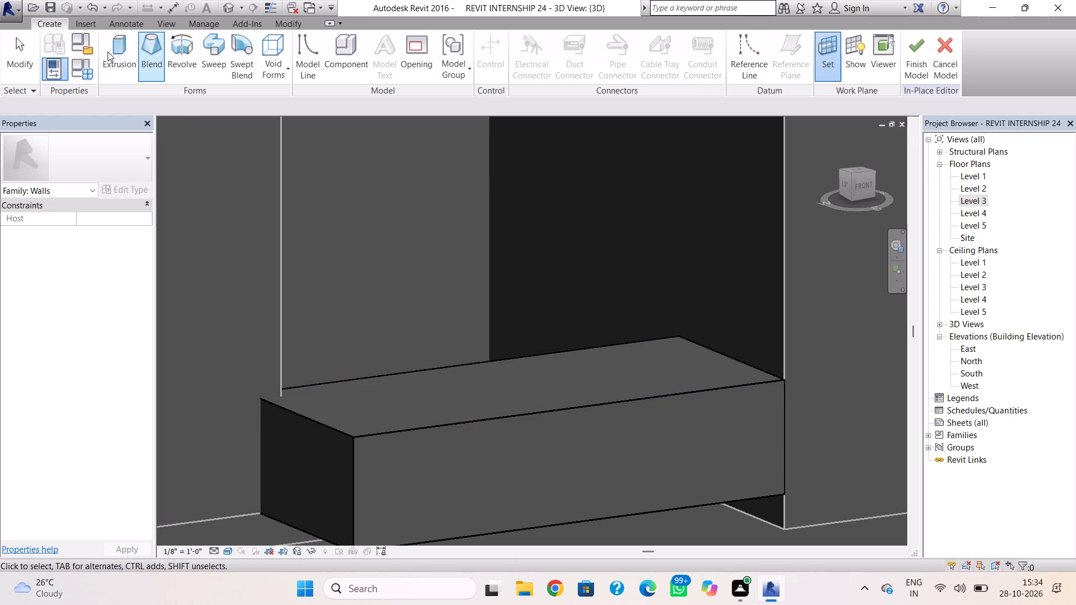
left_click(107, 50)
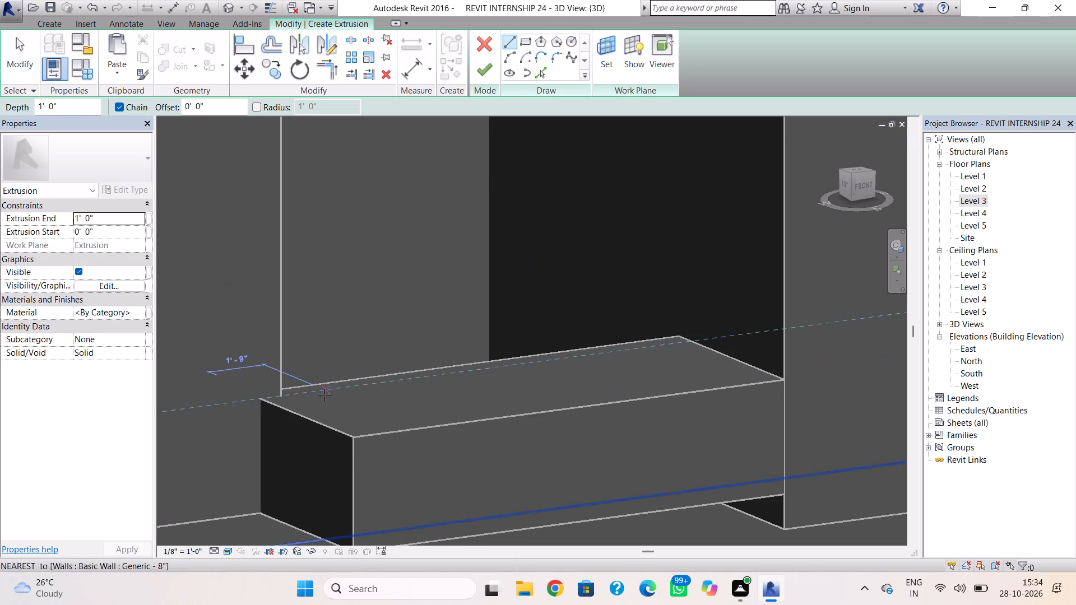
right_click_drag(304, 413, 317, 427, "shift")
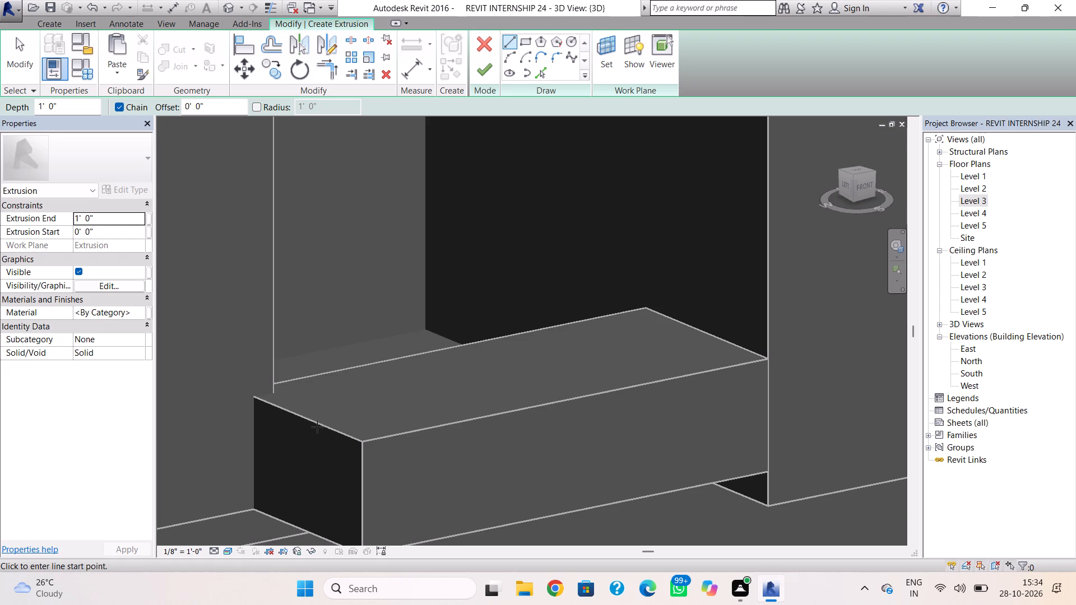
right_click_drag(360, 441, 513, 595, "shift")
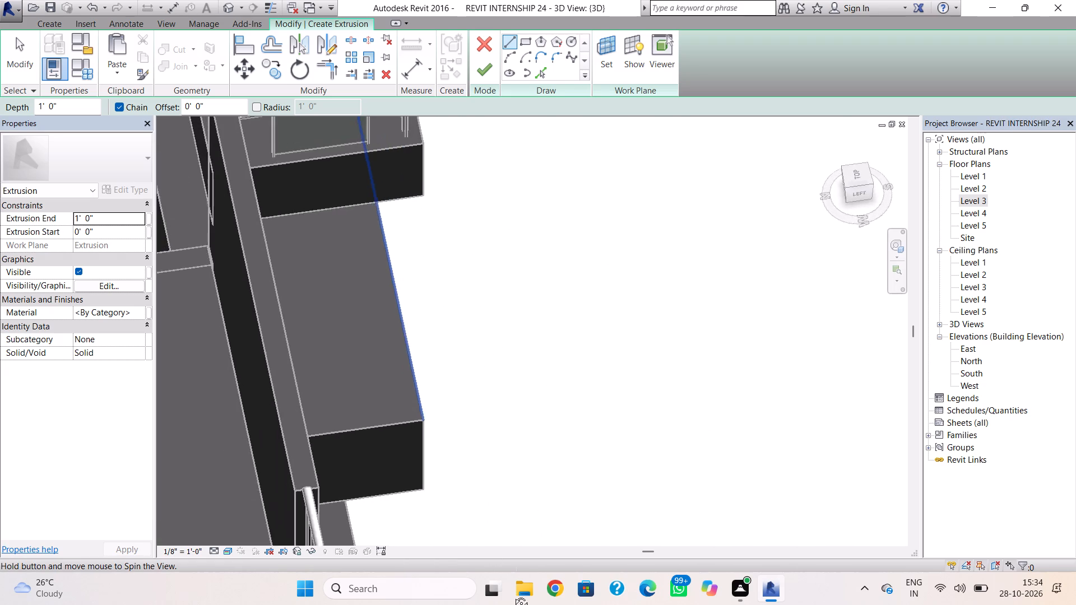
right_click_drag(513, 595, 471, 604, "shift")
right_click_drag(476, 367, 480, 464, "shift")
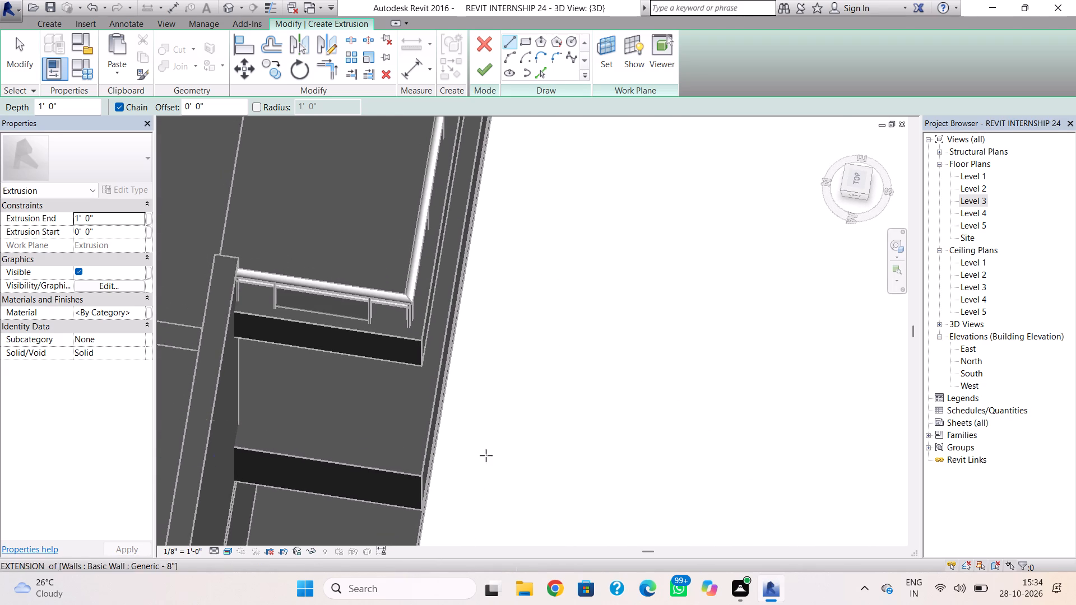
scroll(489, 448, "down", 3)
middle_click_drag(505, 416, 538, 371)
left_click(358, 403)
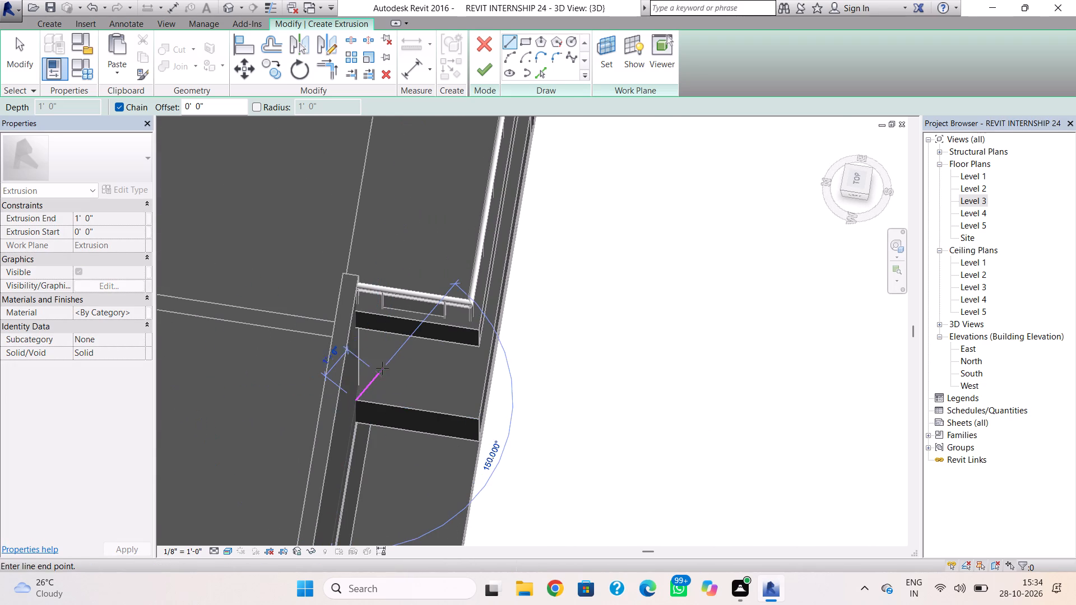
left_click(522, 45)
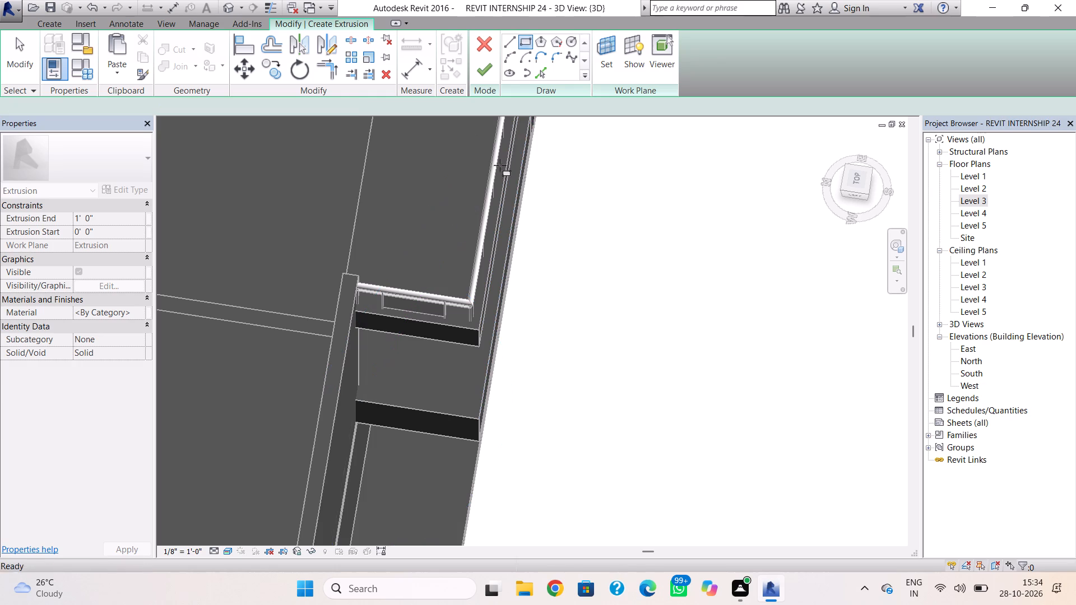
left_click(357, 394)
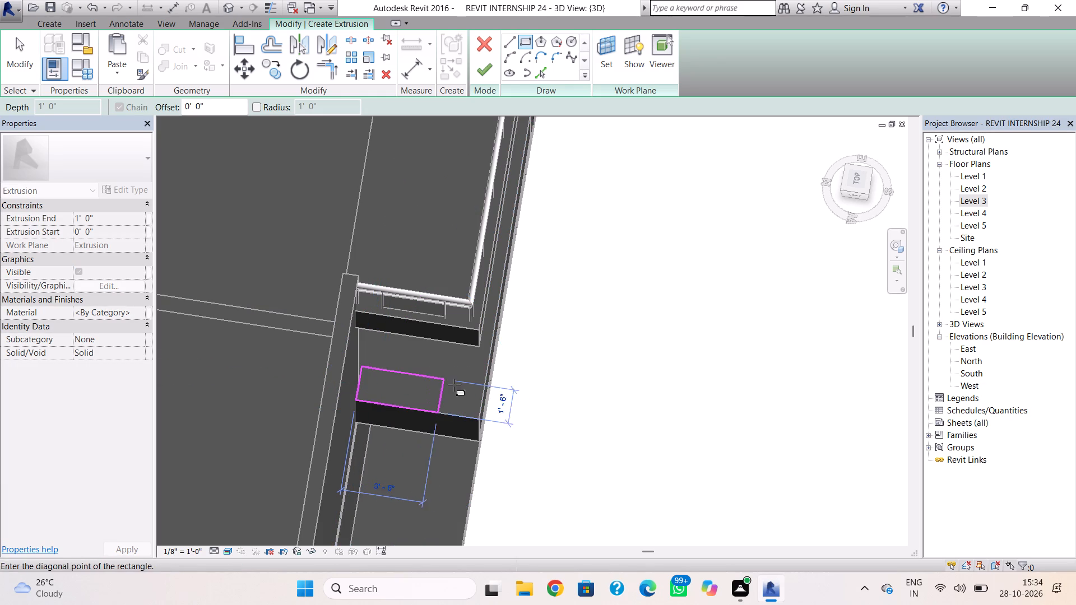
left_click(488, 390)
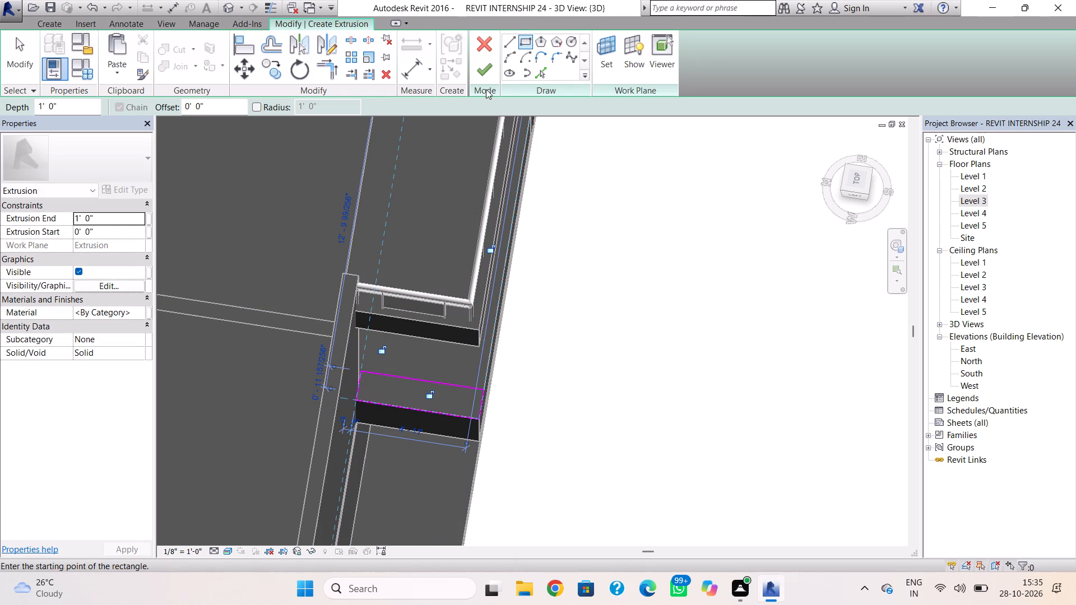
left_click(481, 78)
Stretch the new end extrusion's top upward to a height of about 6' 2".
right_click_drag(633, 393, 556, 388, "shift")
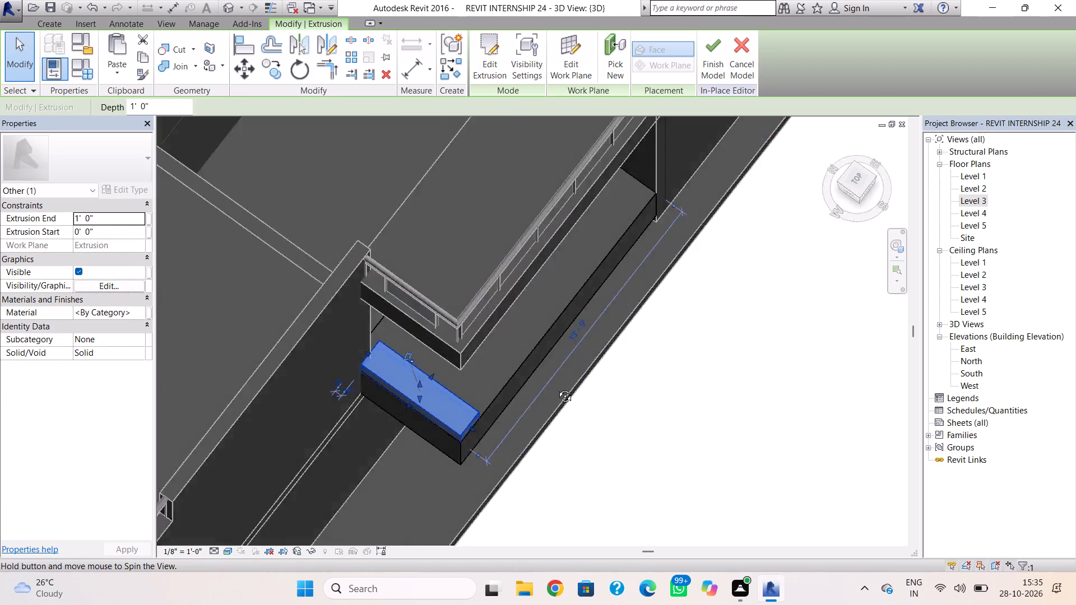
right_click_drag(556, 388, 465, 145, "shift")
right_click_drag(496, 371, 473, 324, "shift")
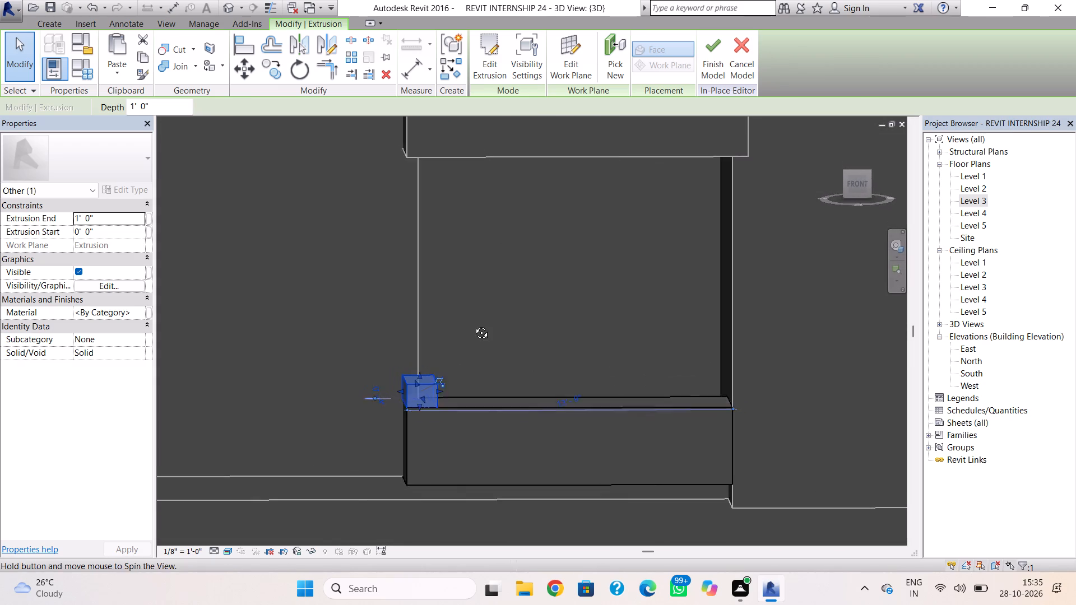
right_click_drag(473, 324, 472, 323, "shift")
left_click_drag(420, 374, 407, 196)
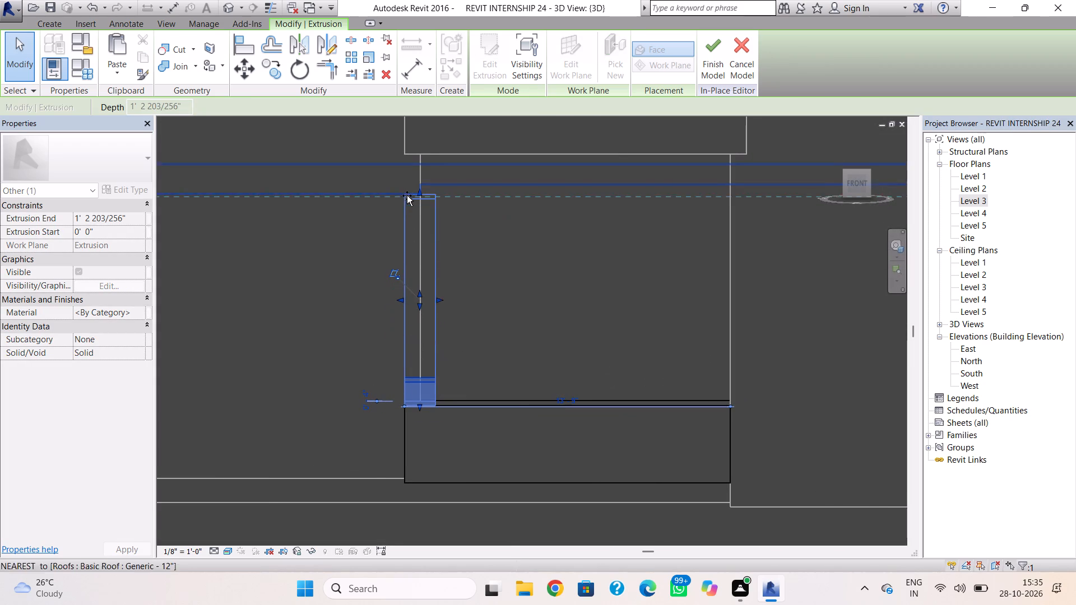
left_click_drag(407, 196, 409, 201)
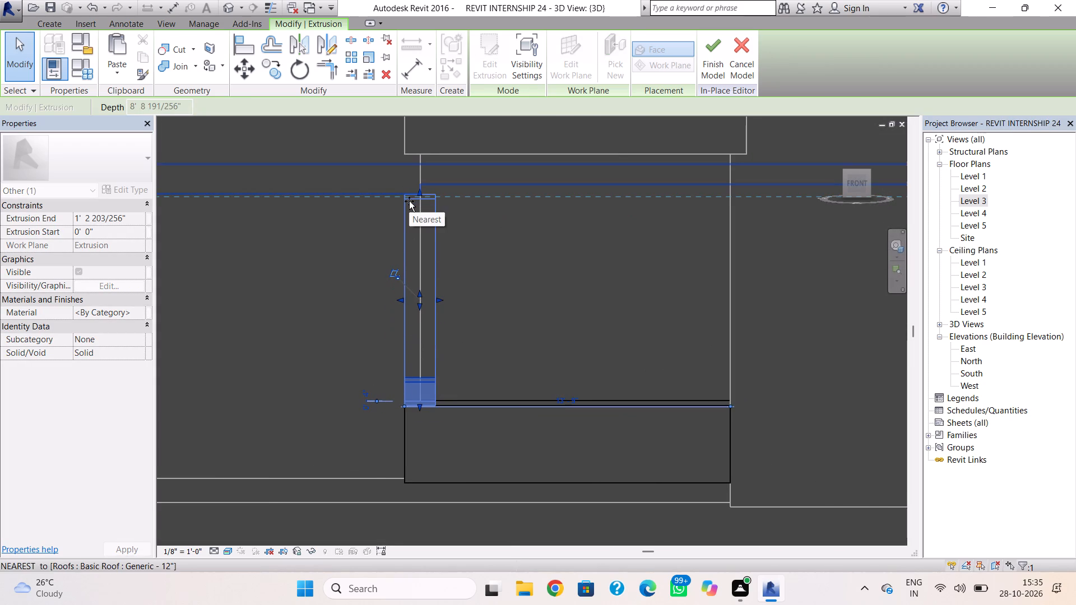
left_click_drag(409, 201, 412, 257)
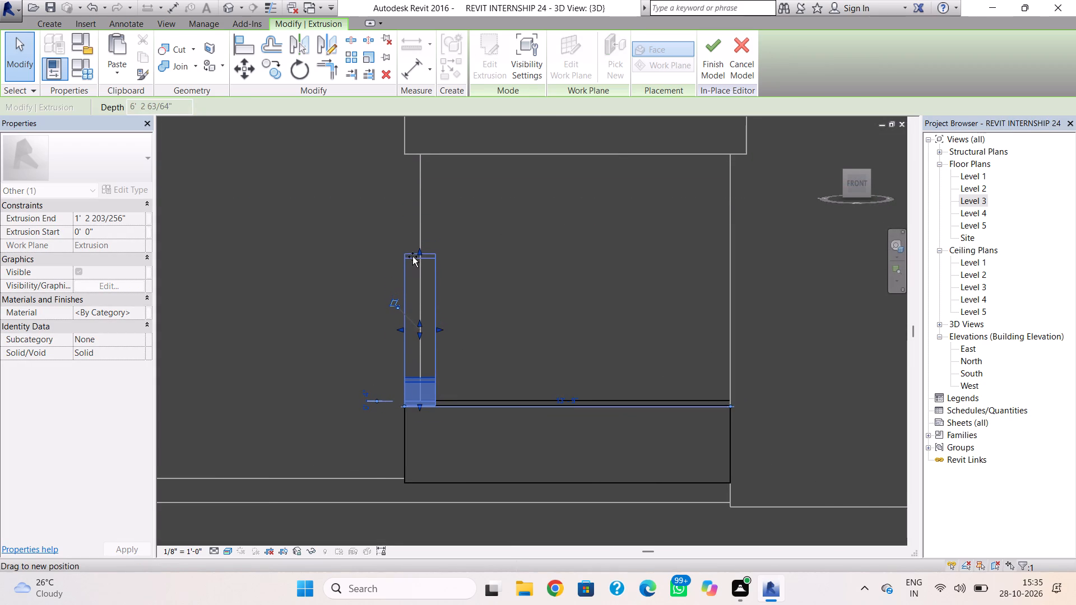
left_click_drag(412, 257, 412, 258)
left_click(493, 252)
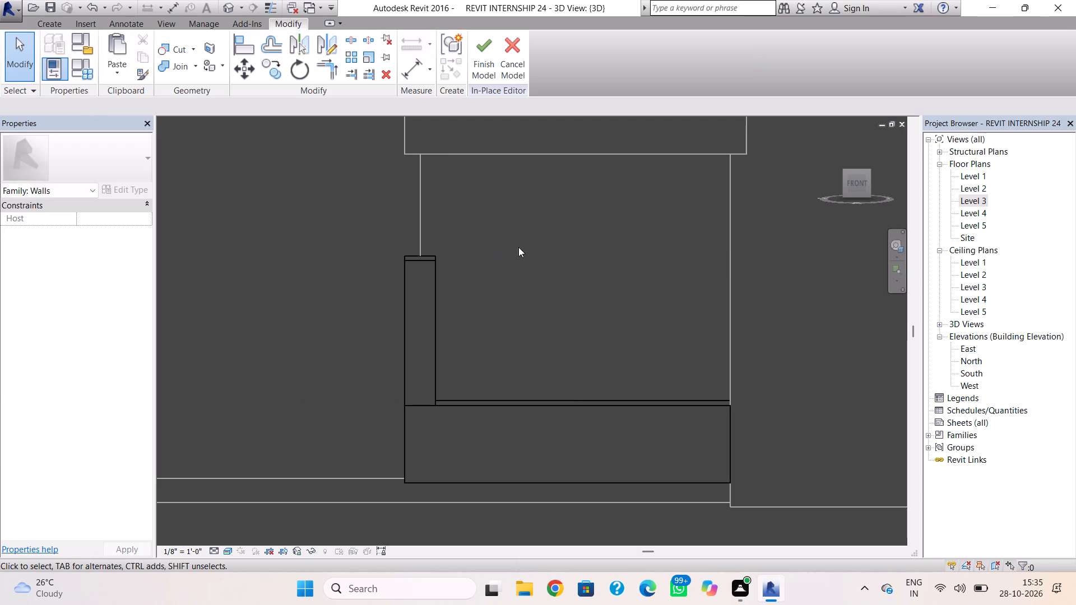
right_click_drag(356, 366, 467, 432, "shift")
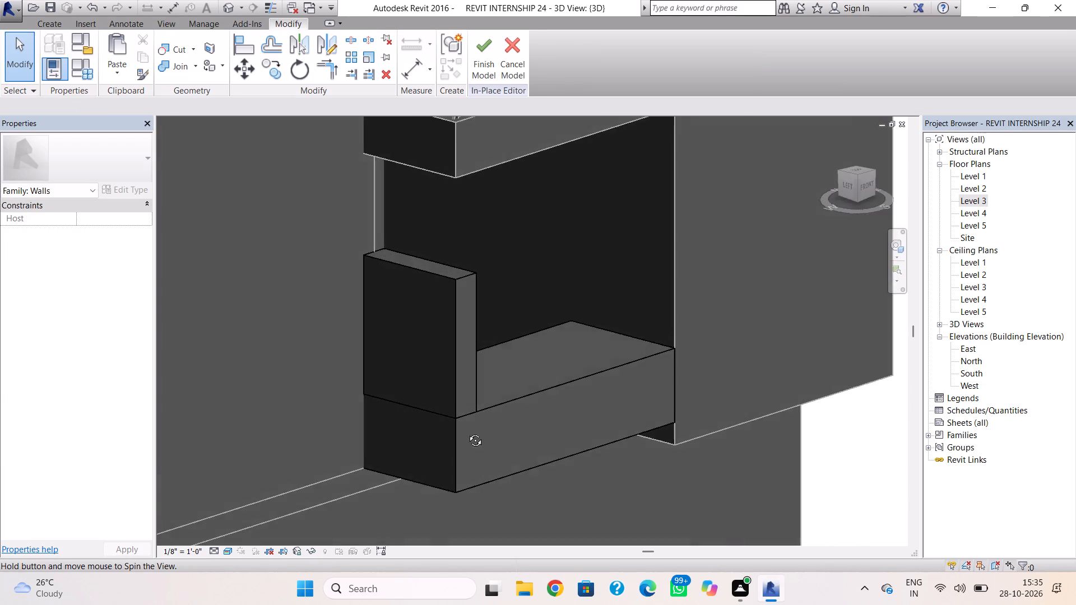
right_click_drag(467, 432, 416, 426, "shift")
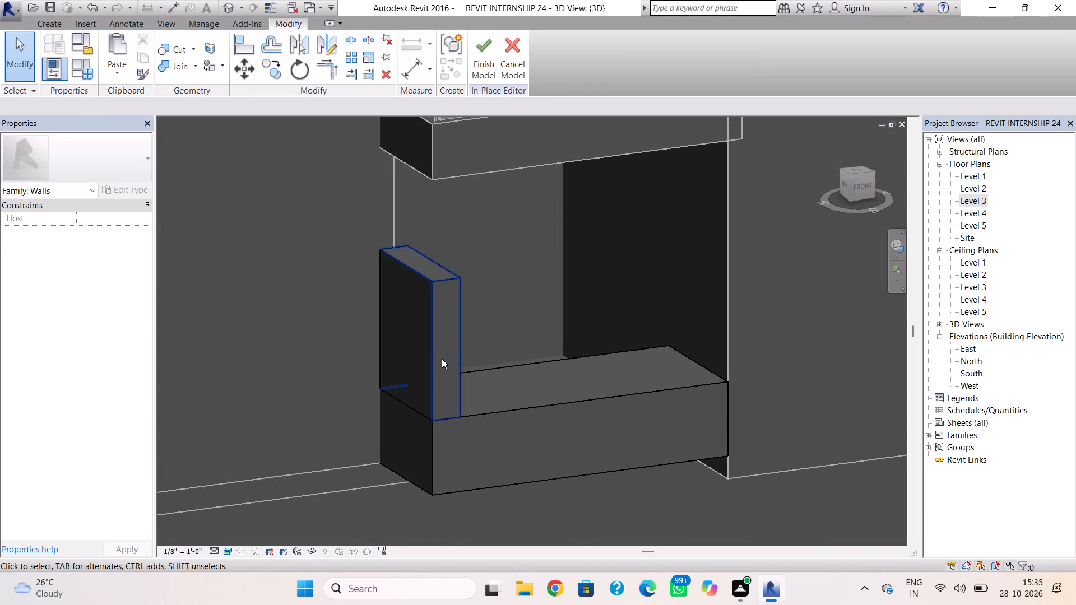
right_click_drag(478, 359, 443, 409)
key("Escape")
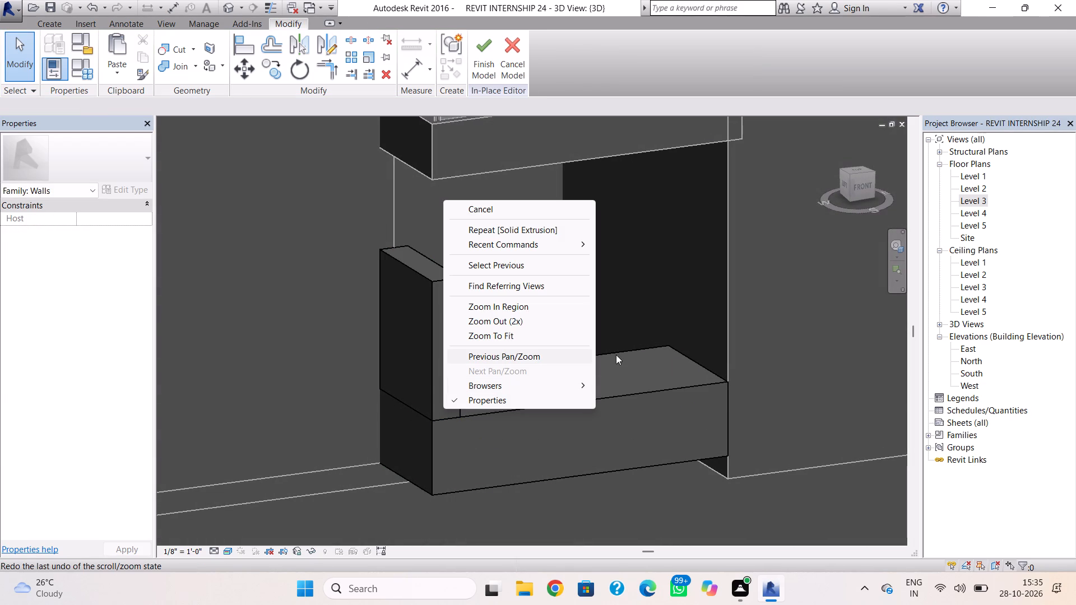
Finish the in-place model edit of the low projection block with its raised end wall.
key("Escape")
scroll(609, 325, "down", 2)
middle_click_drag(593, 347, 510, 464)
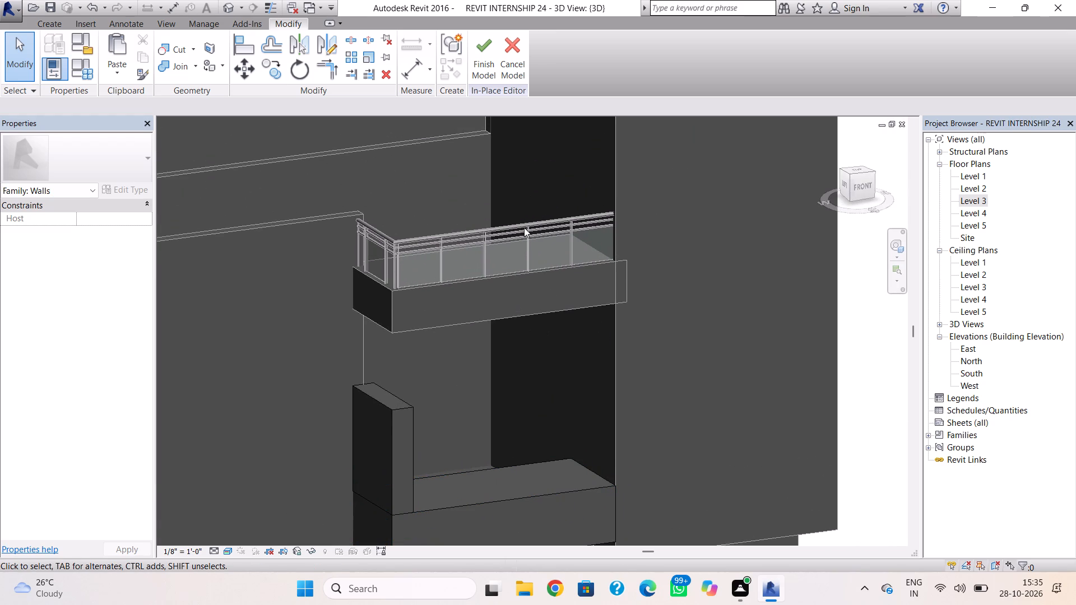
left_click(485, 54)
Edit the upper projection's glass railing path and delete its short end segment against the tower wall.
left_click(583, 225)
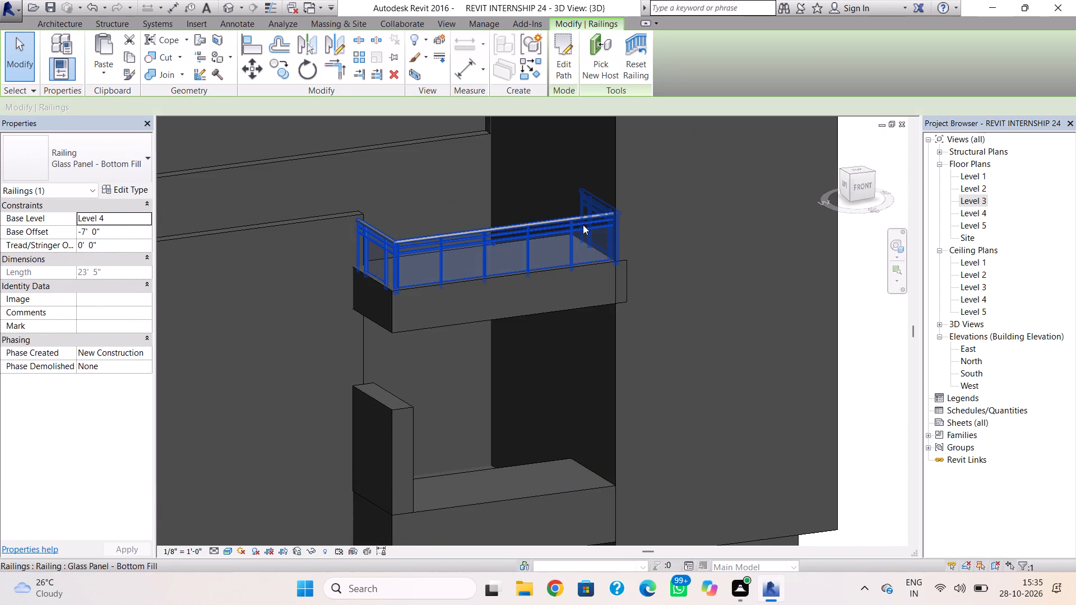
left_click(592, 215)
double_click(592, 216)
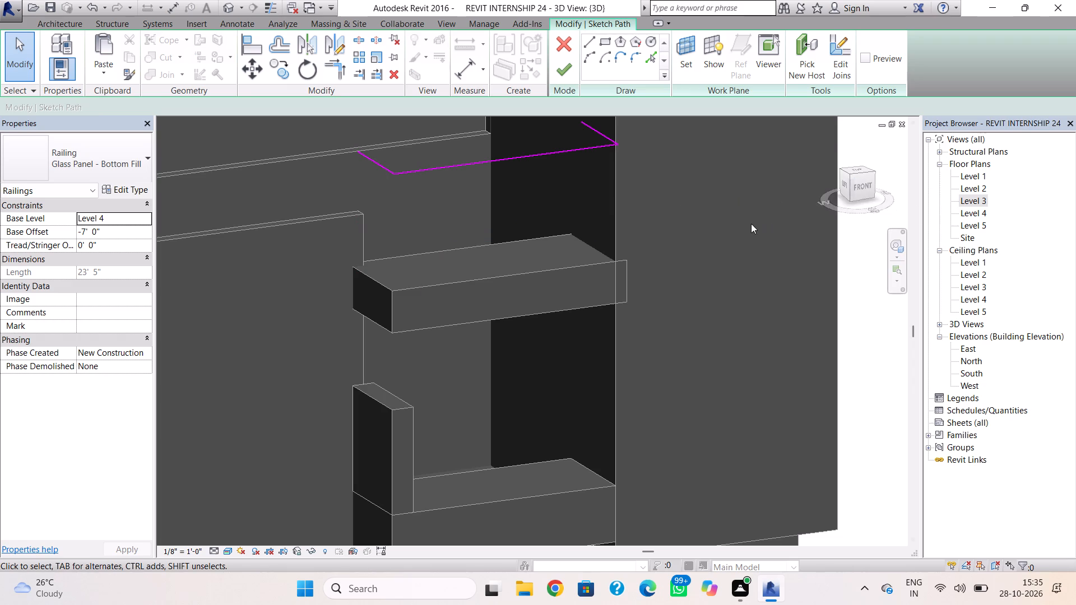
left_click(608, 132)
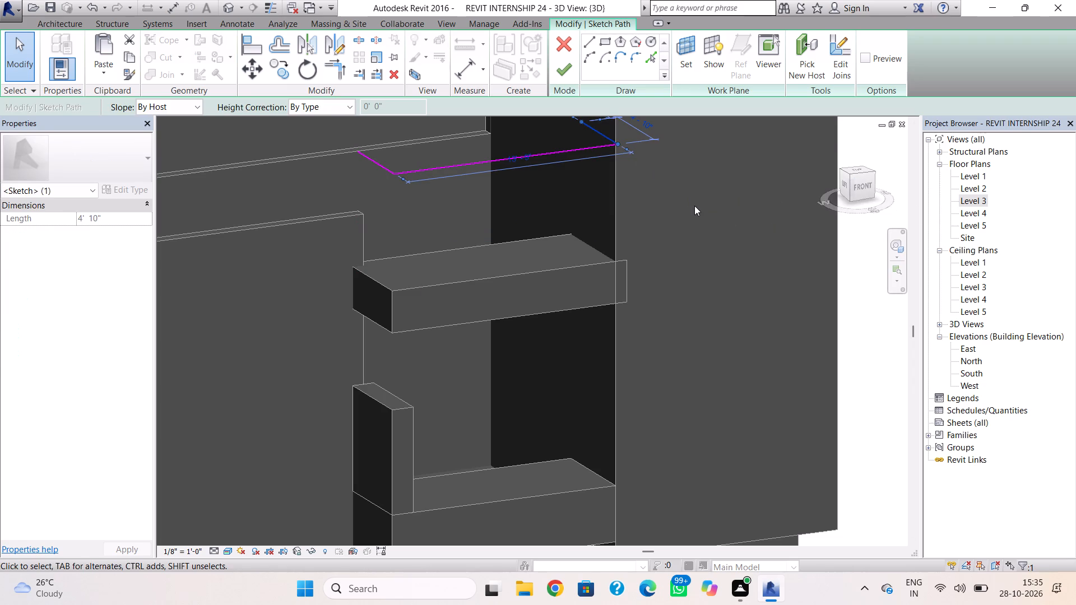
key("Delete")
left_click(575, 77)
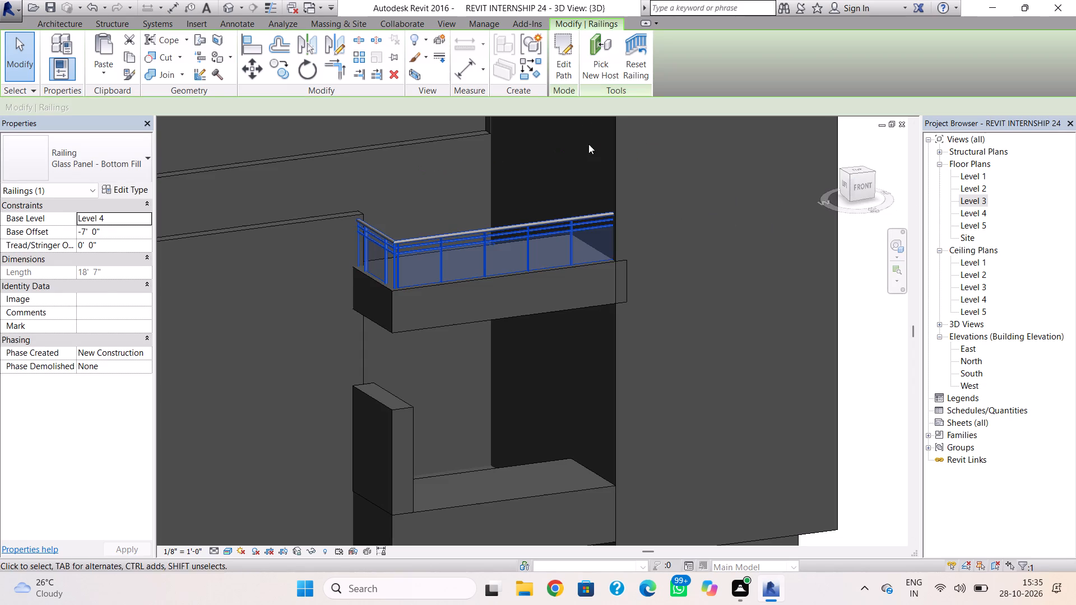
Copy the upper projection's glass railing and paste it aligned to Level 2.
left_click(568, 225)
left_click(132, 55)
left_click(114, 72)
left_click(115, 126)
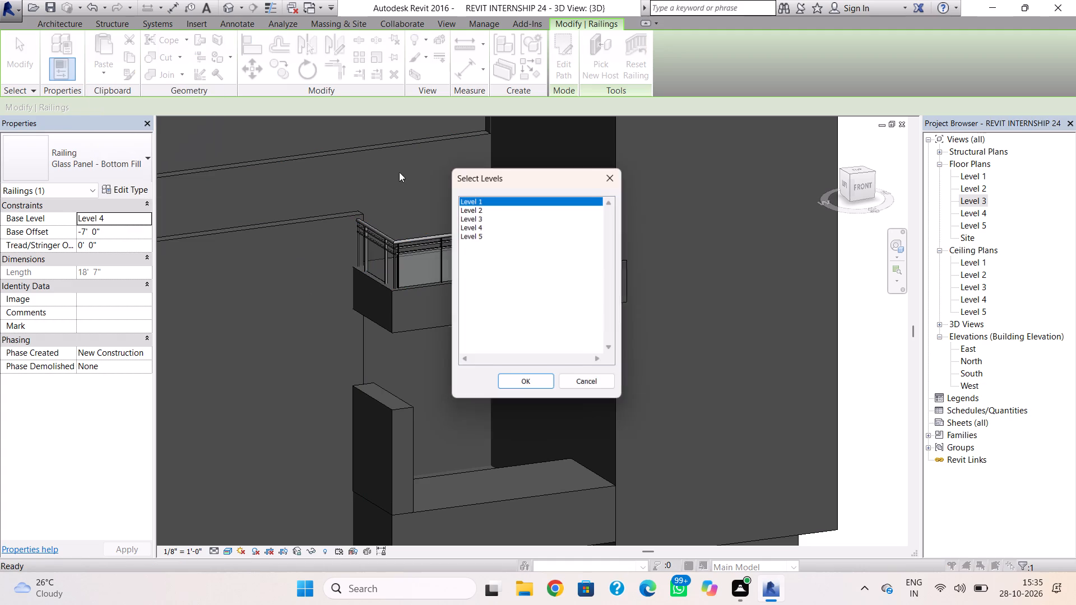
left_click(467, 206)
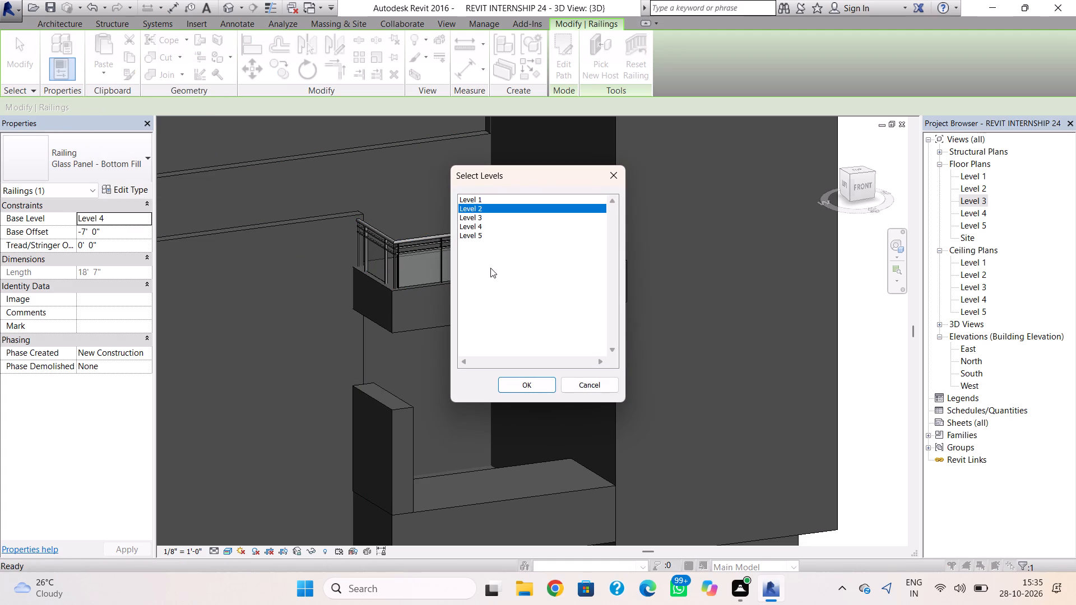
left_click(530, 379)
scroll(540, 376, "down", 3)
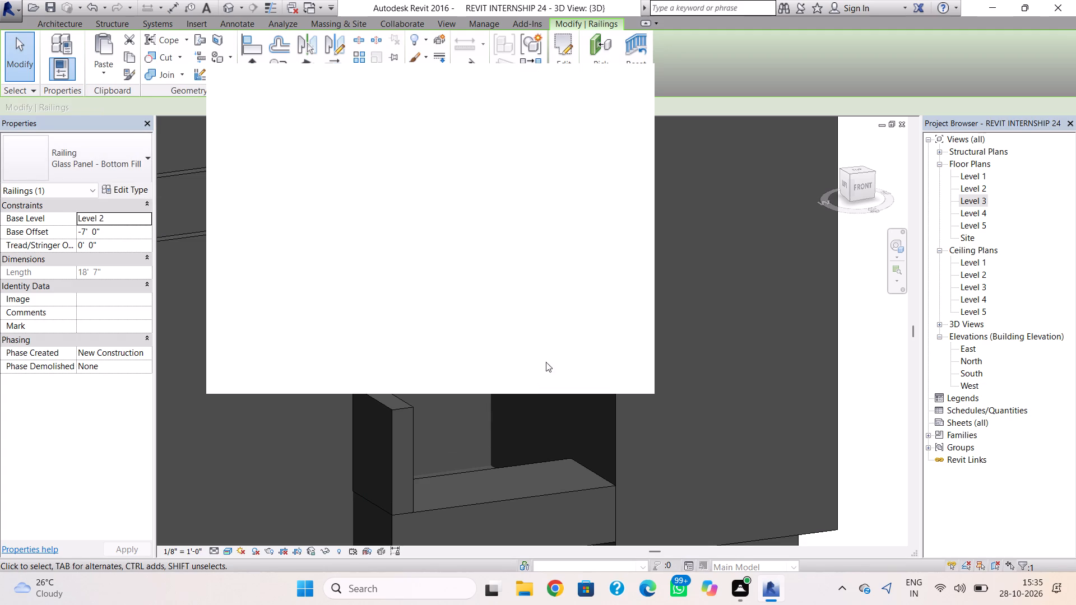
scroll(582, 306, "down", 3)
scroll(556, 449, "down", 6)
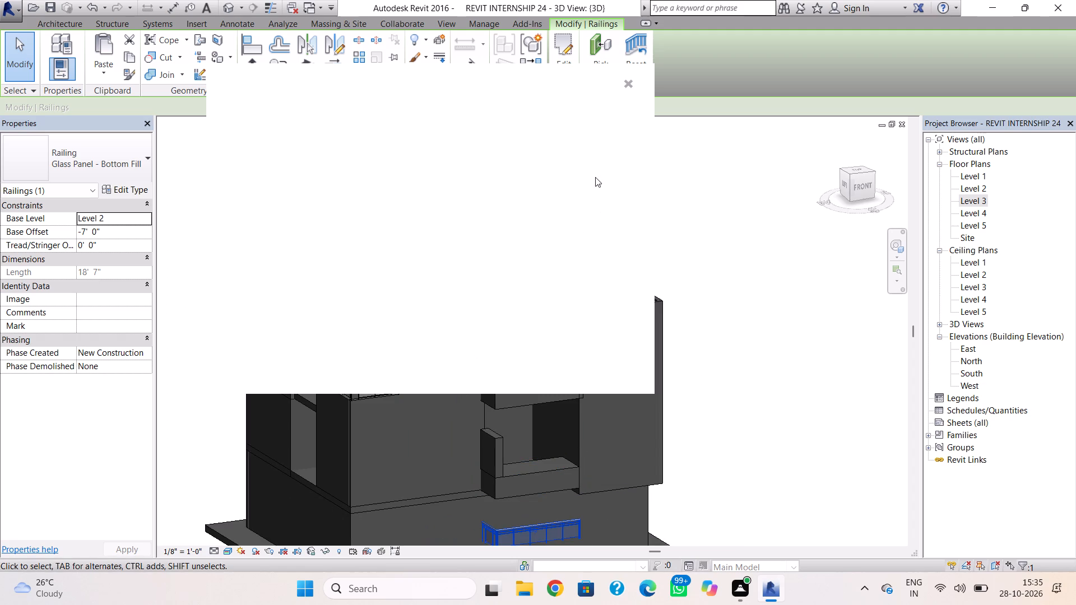
left_click(624, 87)
scroll(578, 432, "down", 2)
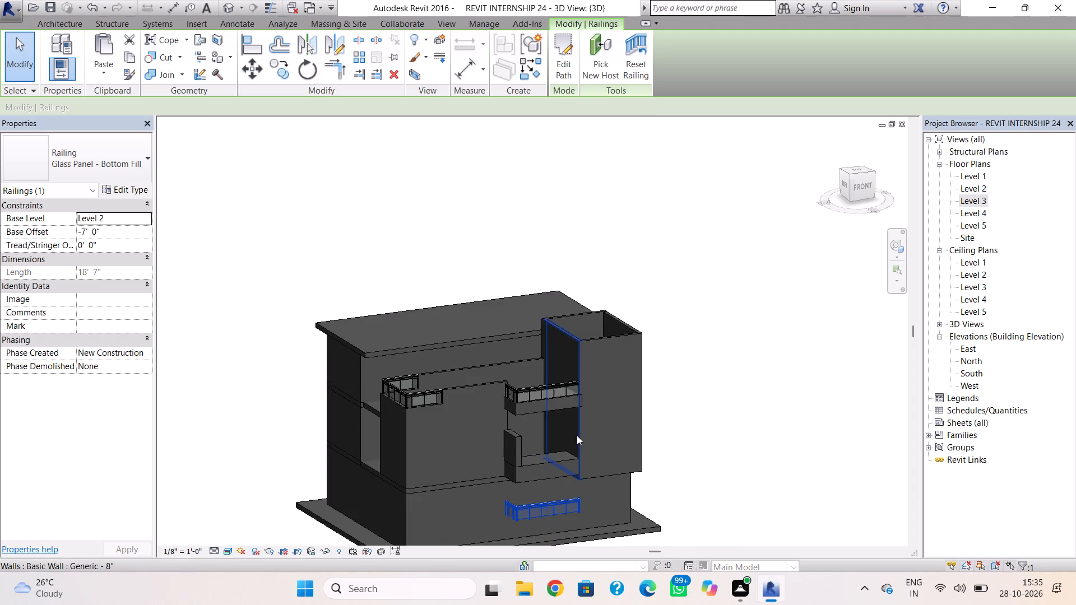
middle_click_drag(577, 435, 581, 402)
Set the pasted railing's base level to Level 3.
left_click(518, 478)
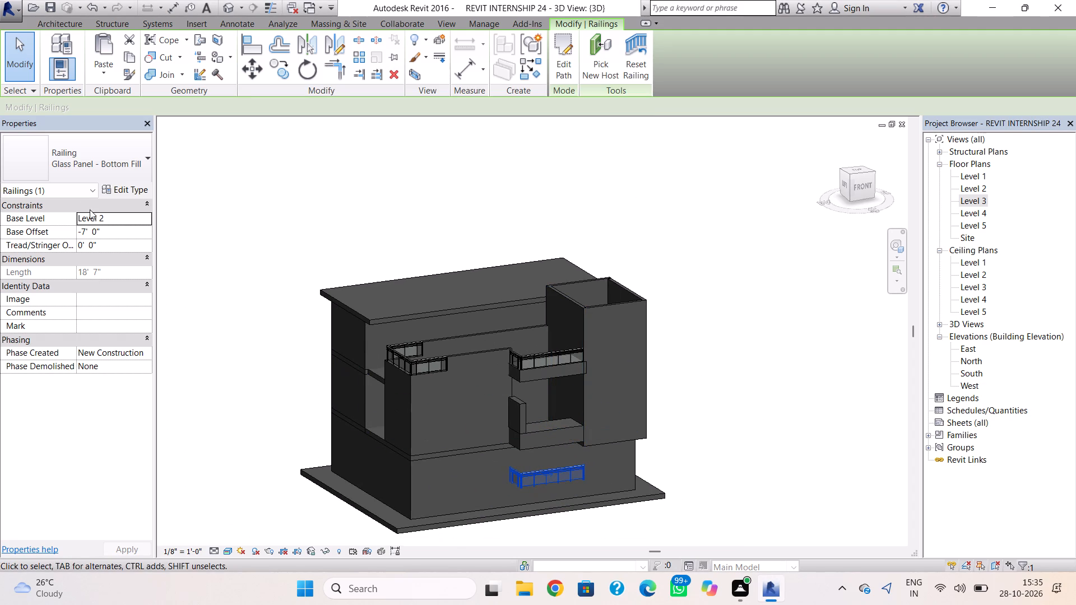
left_click(115, 223)
left_click(146, 218)
left_click(110, 252)
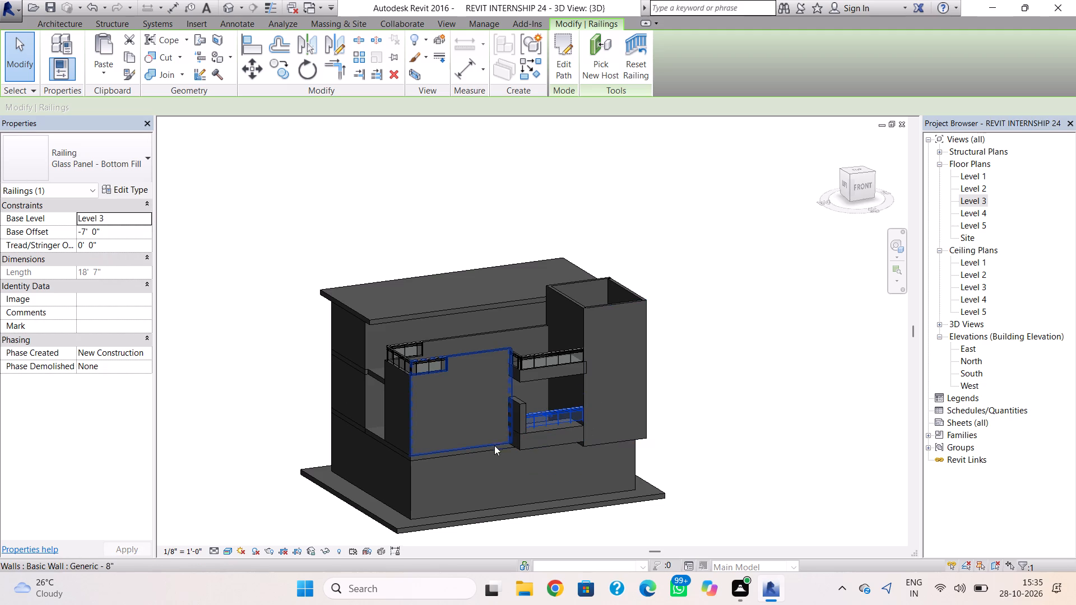
key("Escape")
Edit the lower railing's path and delete the short segment at the block's free end, beside the upright end wall.
scroll(598, 408, "up", 9)
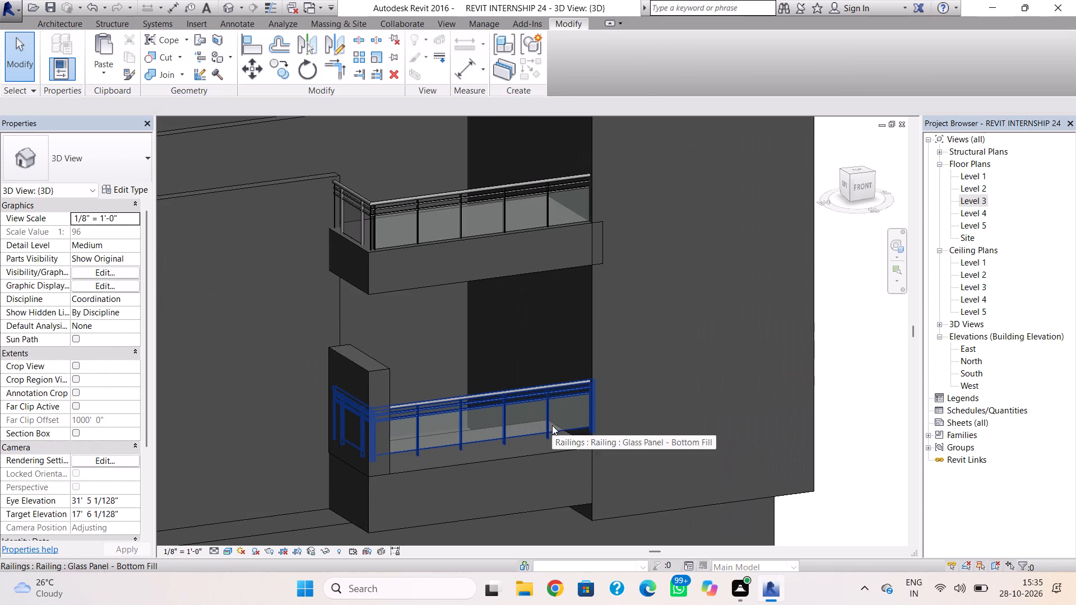
double_click(438, 399)
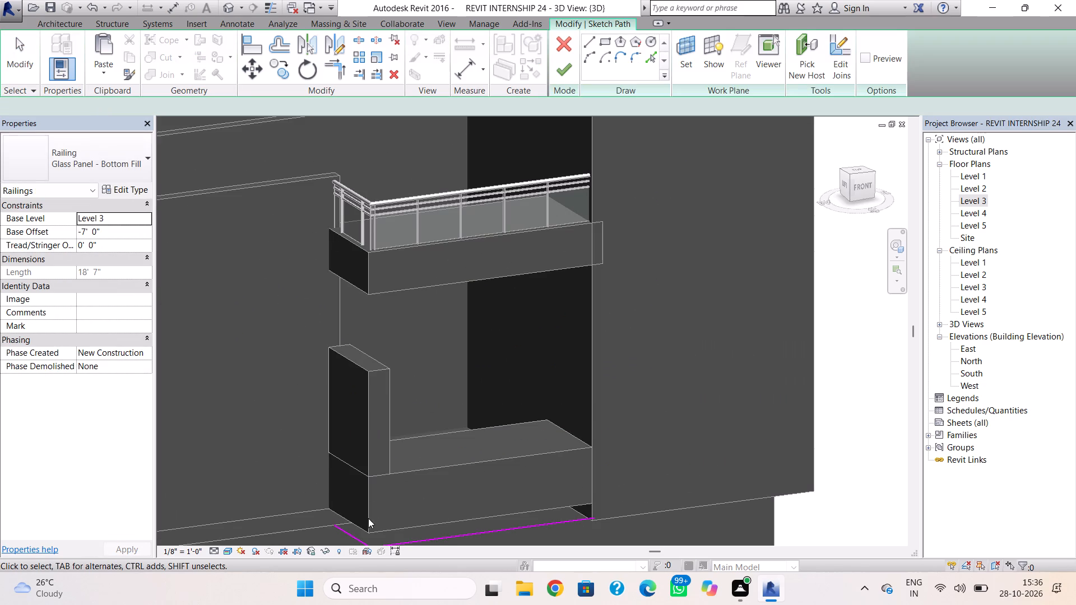
middle_click_drag(361, 474, 368, 426)
left_click(365, 487)
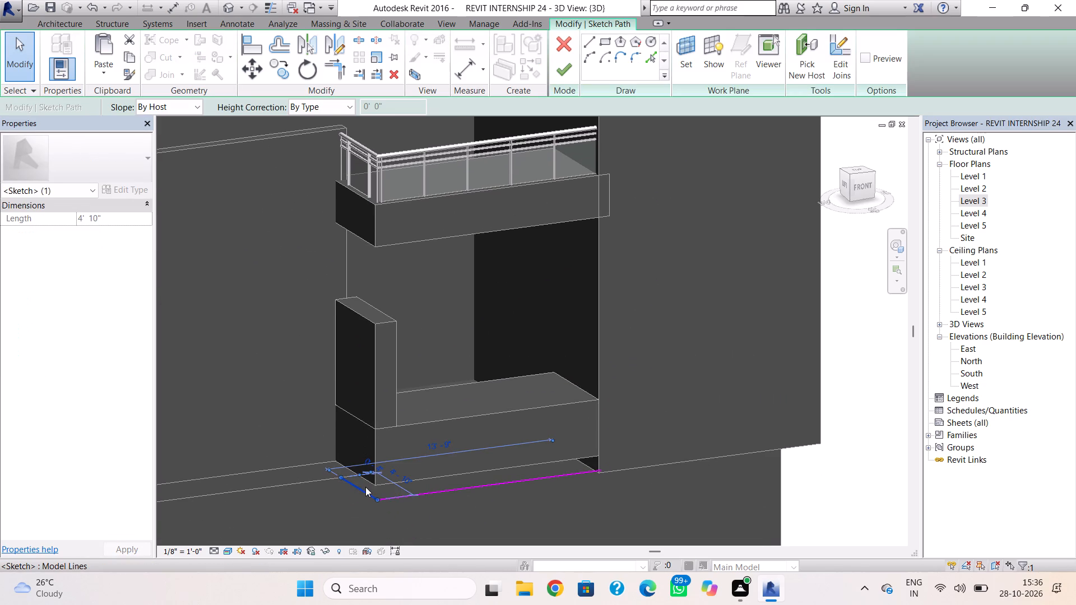
key("Delete")
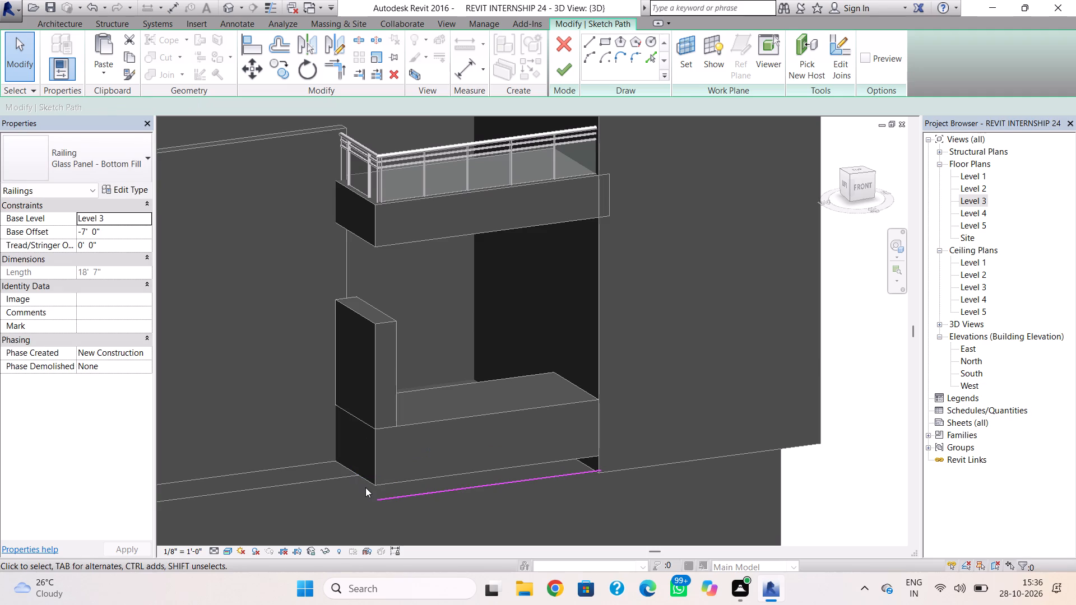
scroll(513, 387, "down", 1)
left_click(570, 75)
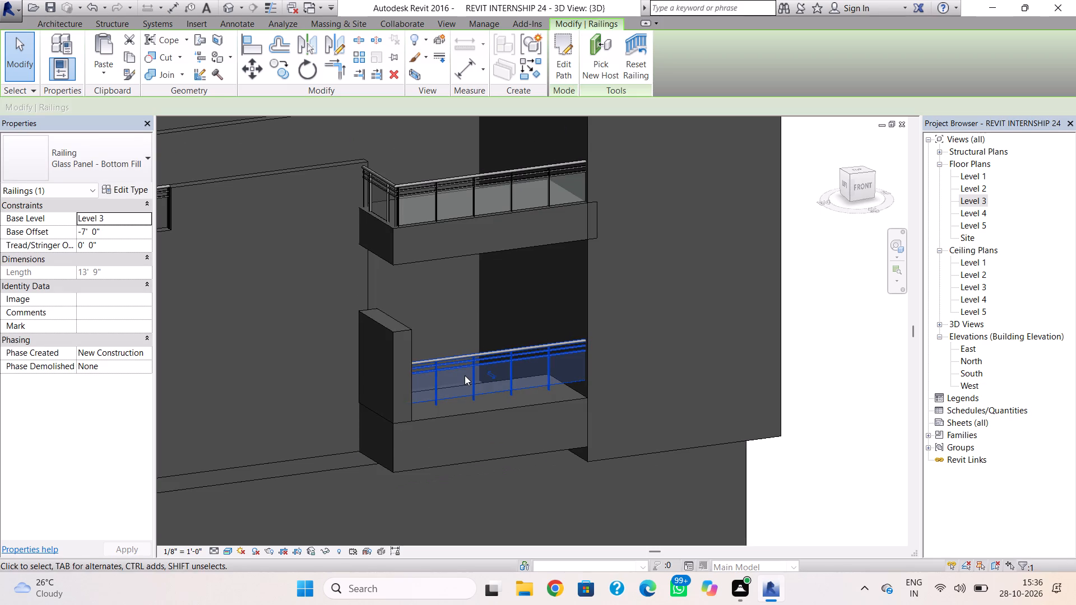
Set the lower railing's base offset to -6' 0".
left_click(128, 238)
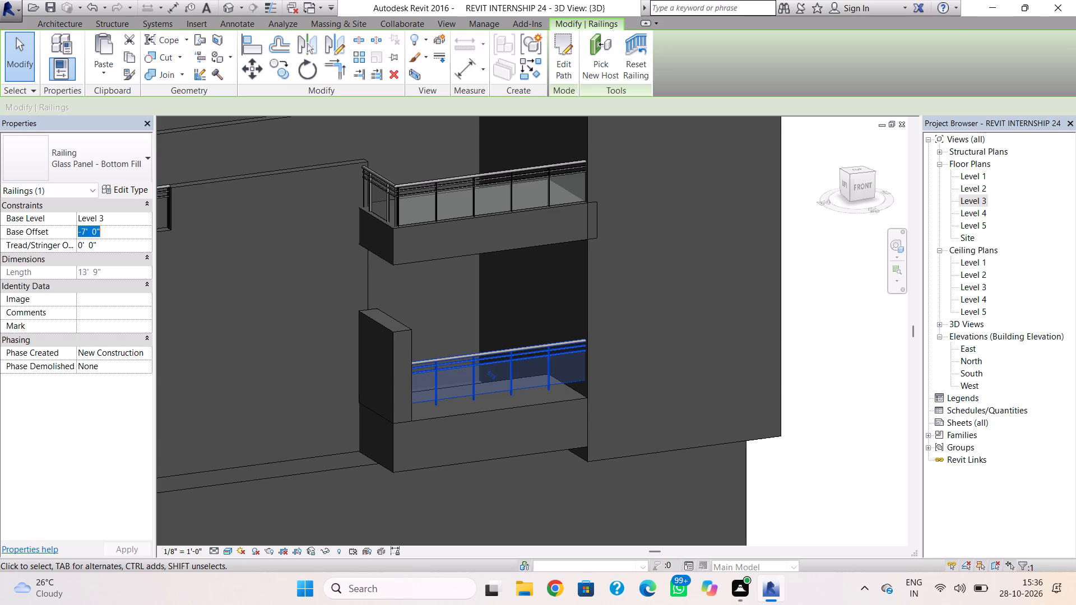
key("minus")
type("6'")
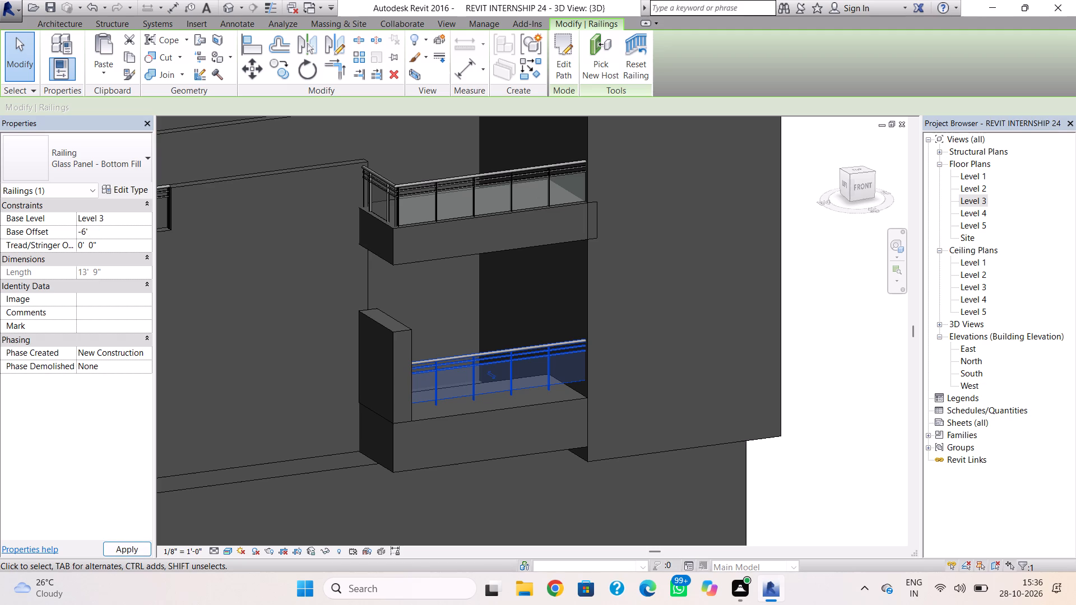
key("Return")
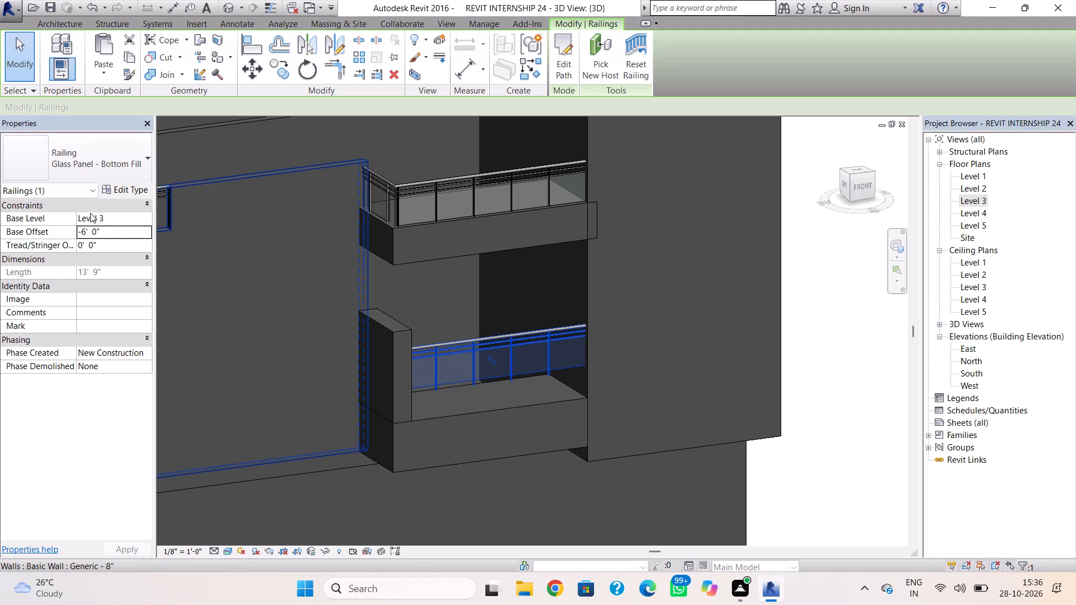
Set the lower railing's base offset to -8' 0".
left_click(110, 230)
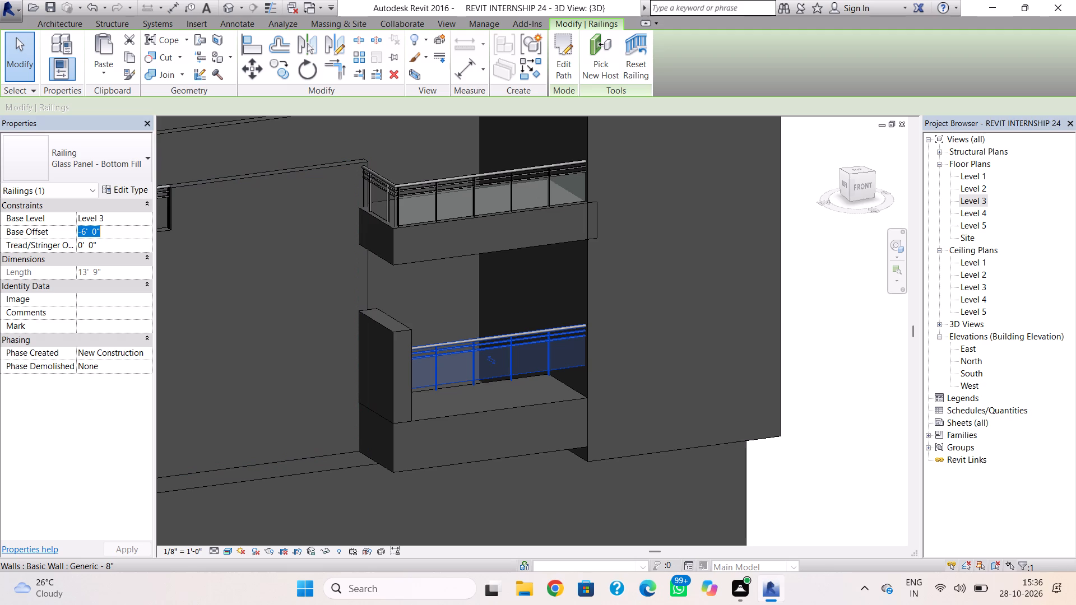
key("8")
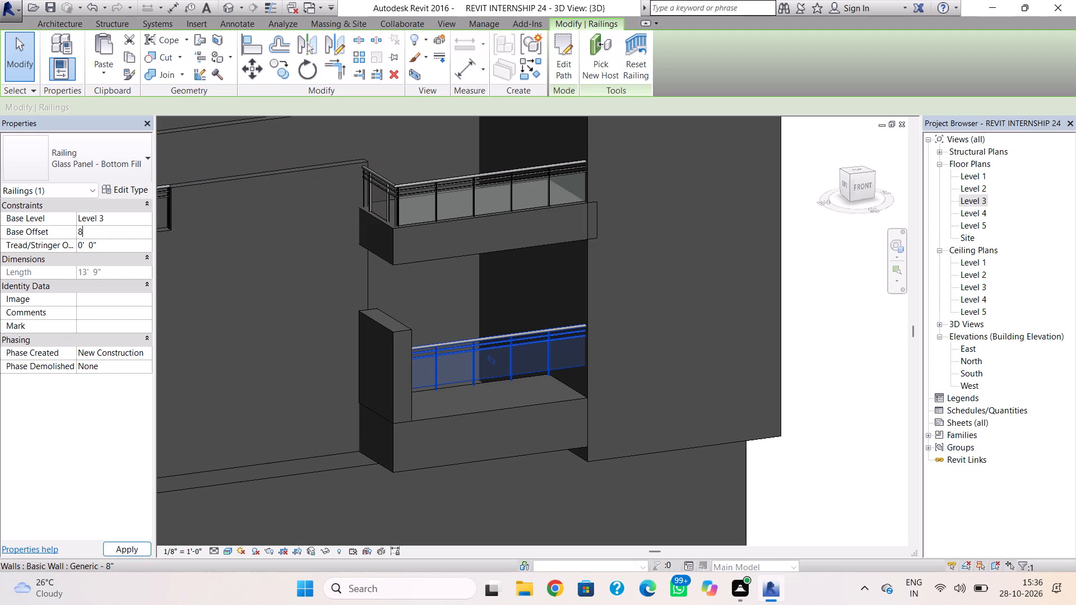
key("BackSpace")
key("minus")
key("8")
key("apostrophe")
key("Return")
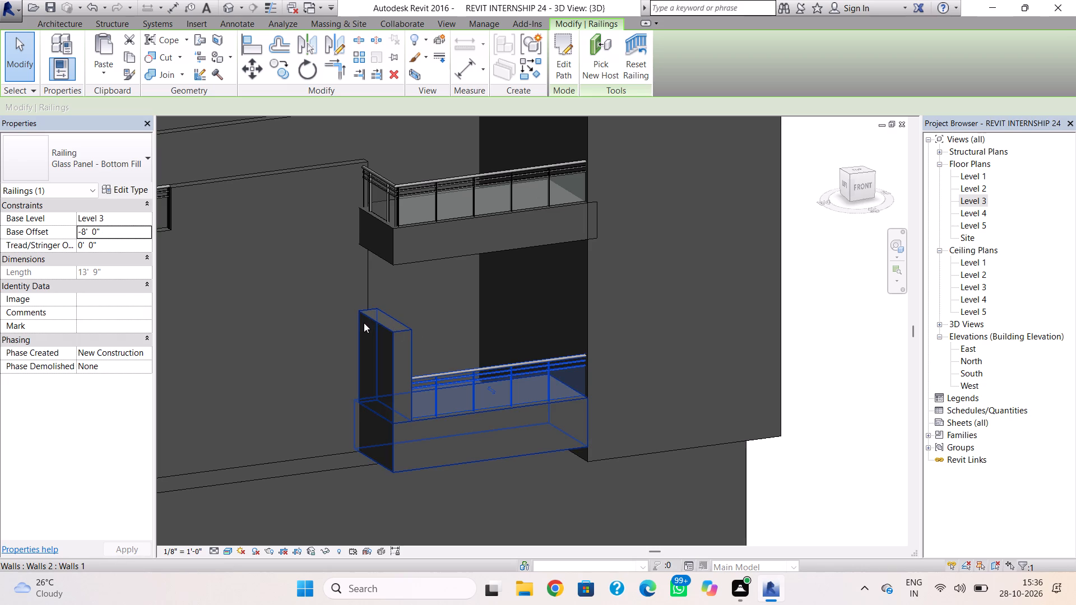
key("Escape")
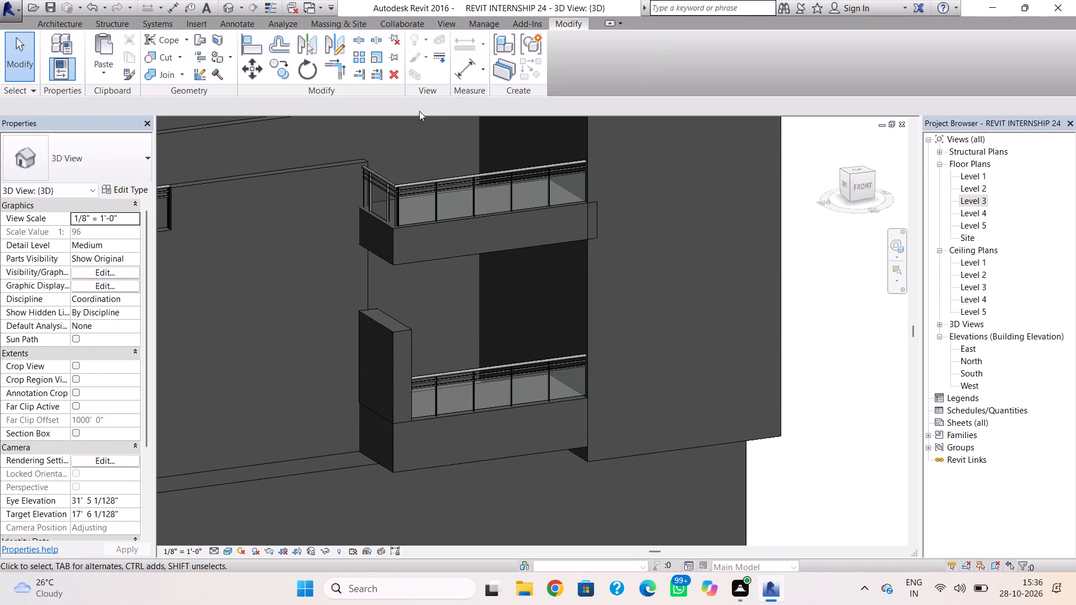
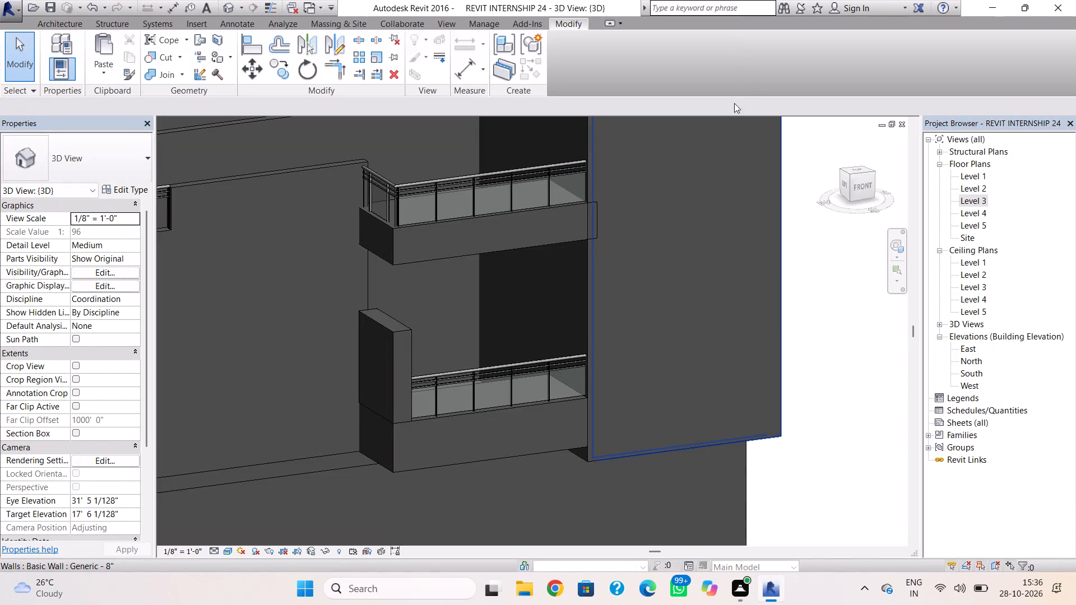
Pull the end of the upper balcony's solid base back so it stops flush at the tower wall.
left_click(556, 240)
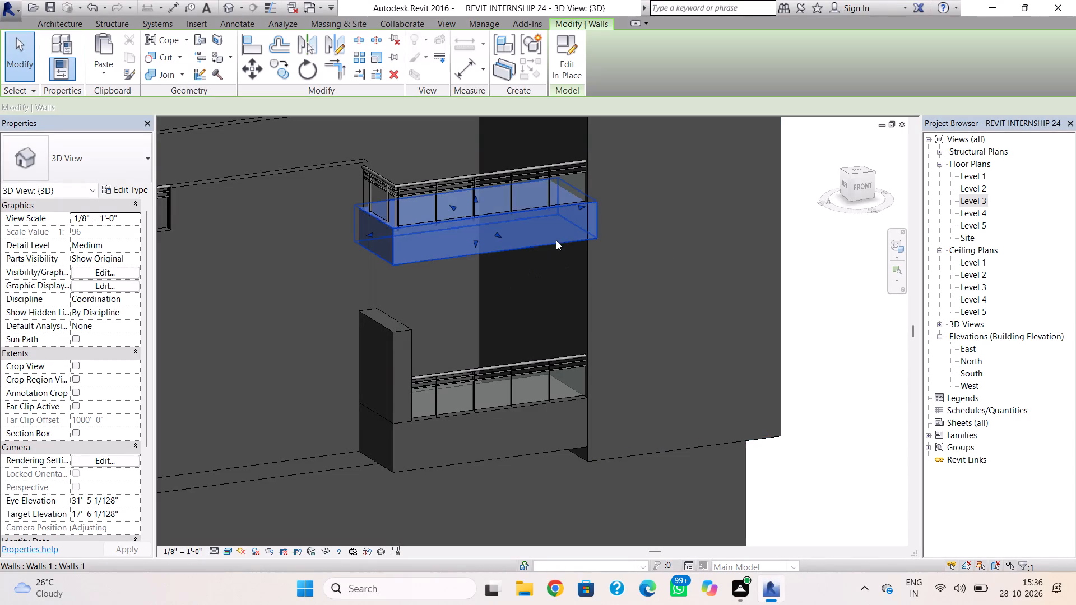
scroll(585, 210, "up", 4)
left_click_drag(578, 206, 574, 206)
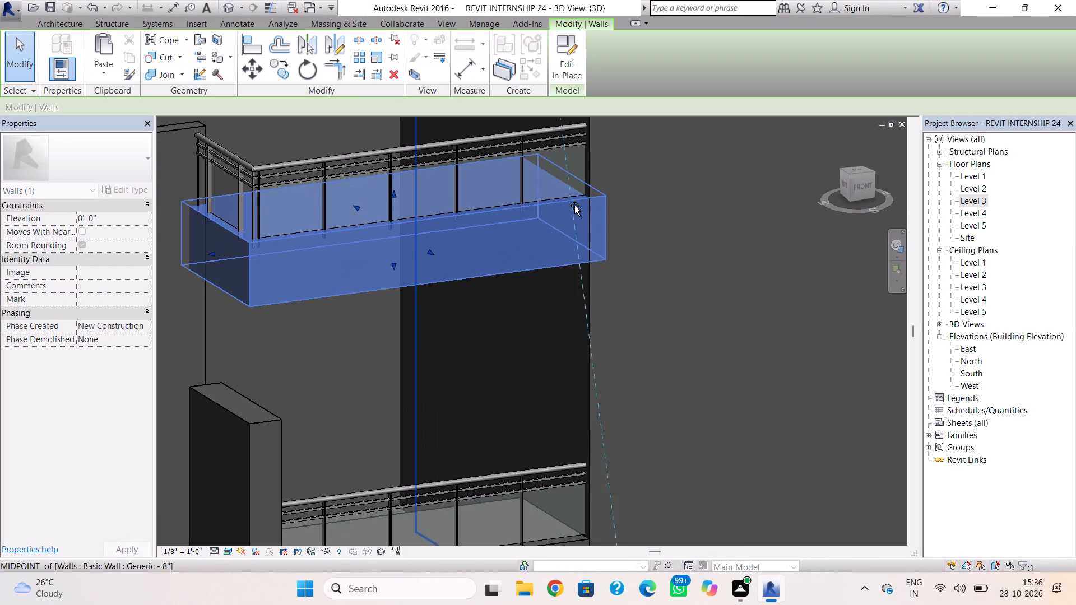
left_click_drag(574, 206, 558, 216)
left_click(655, 217)
Lower the top of the lower balcony's upright end wall slightly and reduce that wall's thickness.
scroll(615, 271, "down", 4)
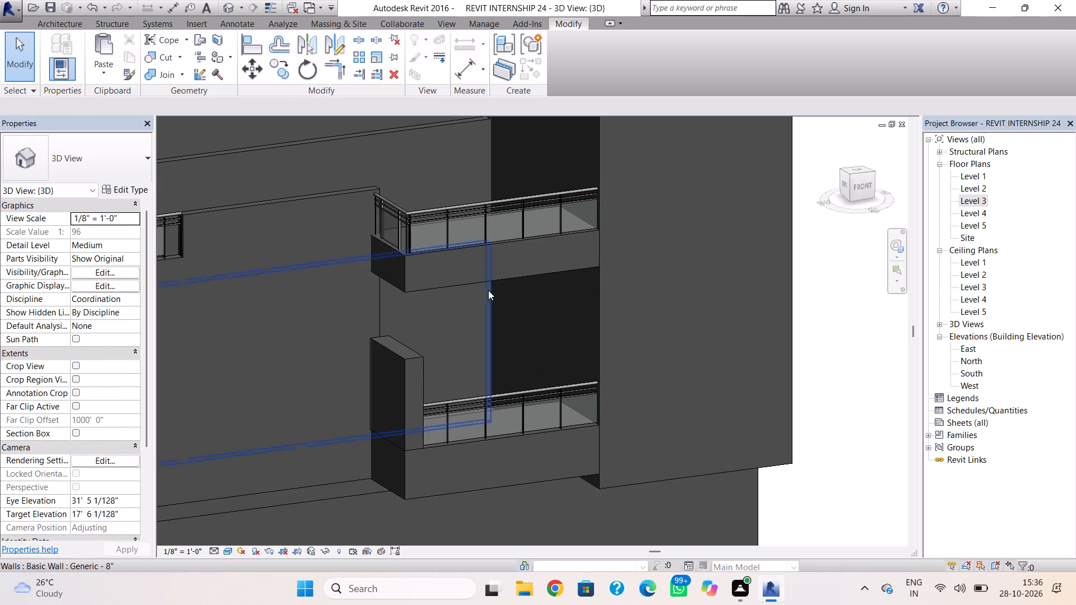
left_click(393, 355)
left_click_drag(393, 342, 393, 364)
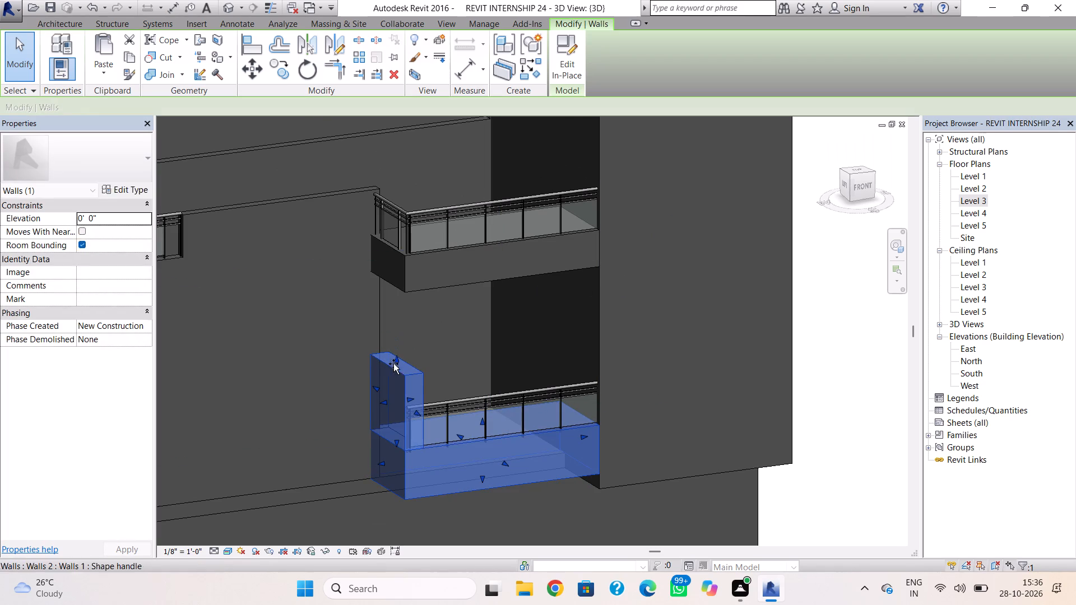
left_click(393, 364)
left_click_drag(410, 398, 402, 402)
left_click(466, 348)
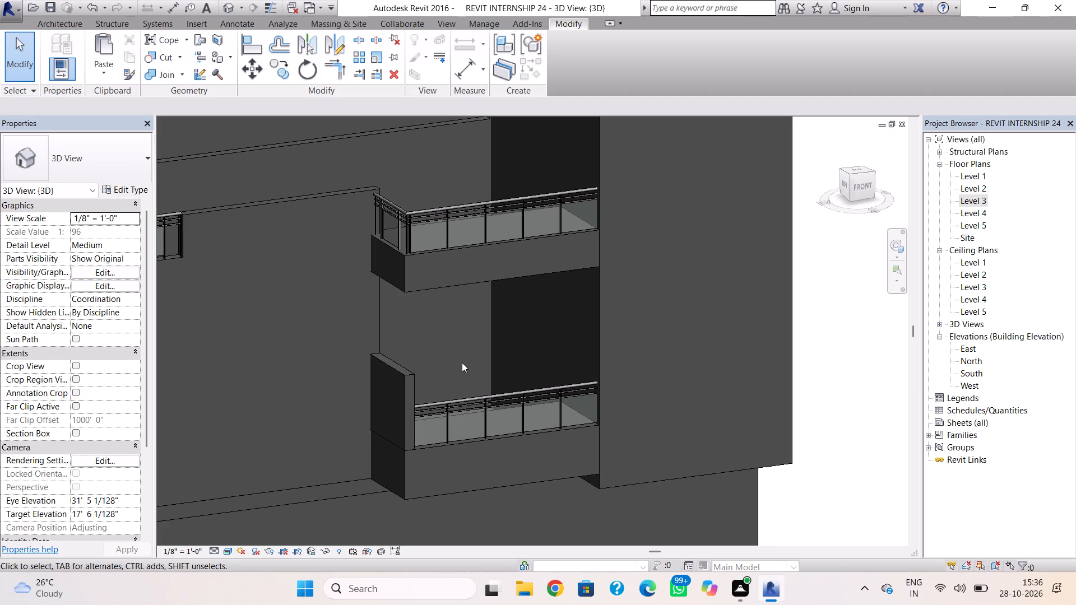
Examine the edited balconies and the overall building massing from the front and side.
scroll(425, 380, "down", 3)
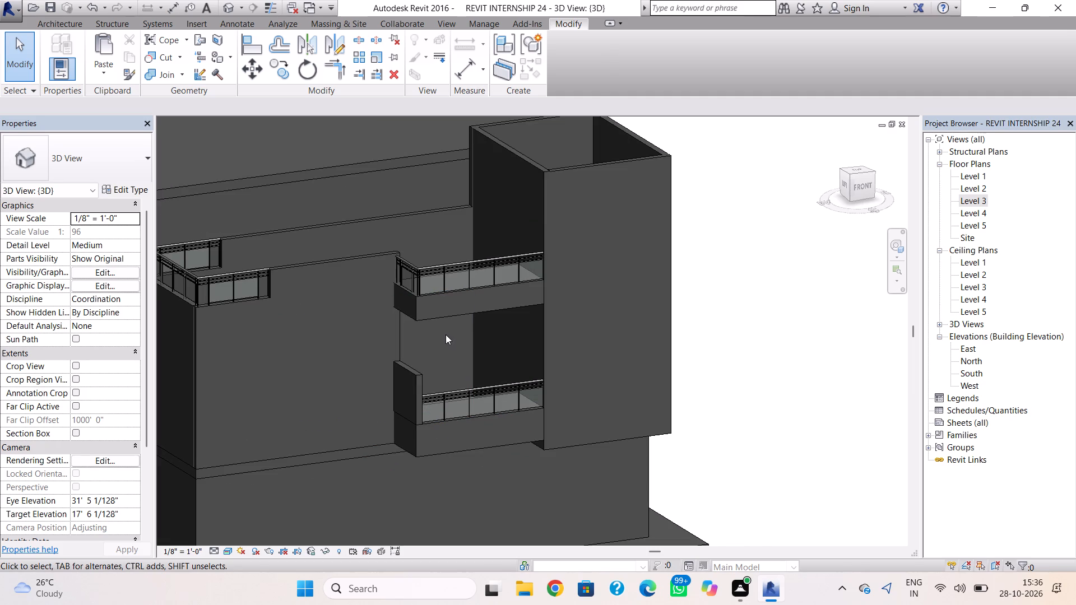
right_click_drag(475, 346, 502, 294, "shift")
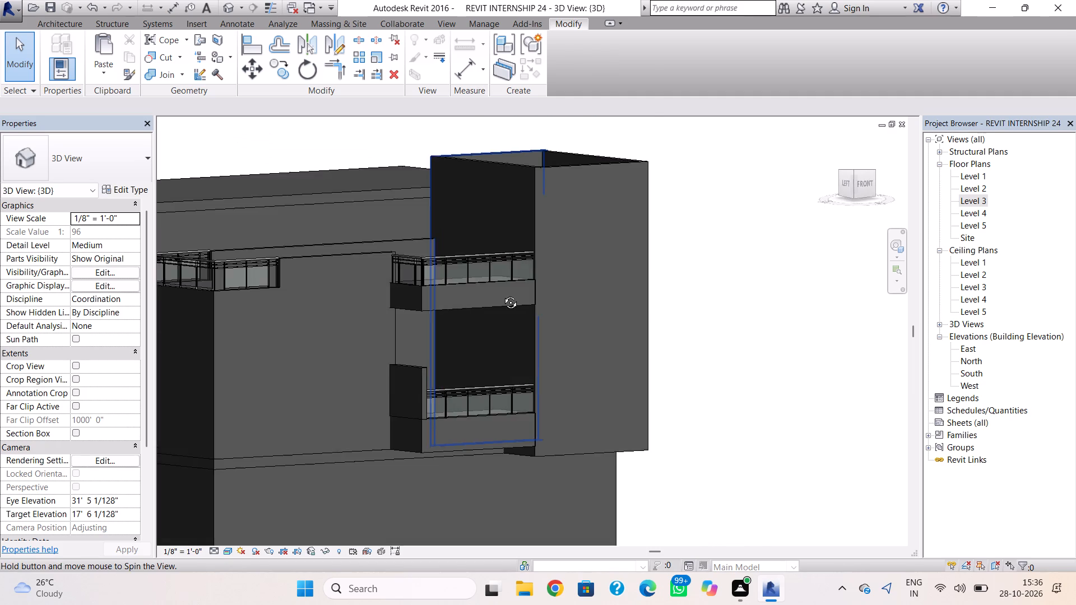
right_click_drag(502, 294, 456, 333, "shift")
scroll(613, 183, "down", 1)
scroll(683, 260, "down", 3)
middle_click_drag(698, 270, 710, 251)
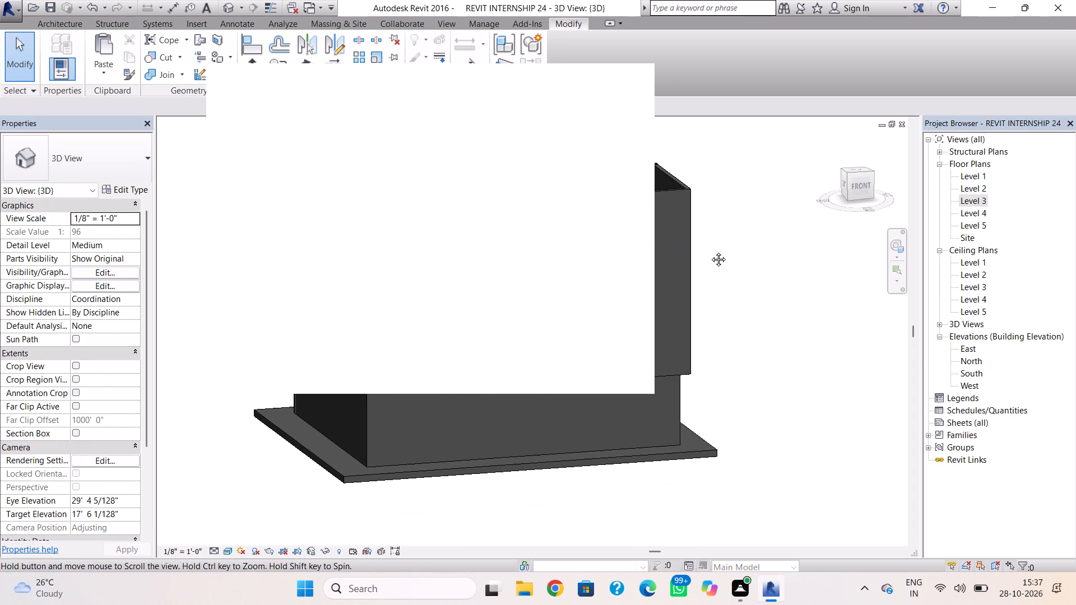
middle_click_drag(710, 251, 732, 290)
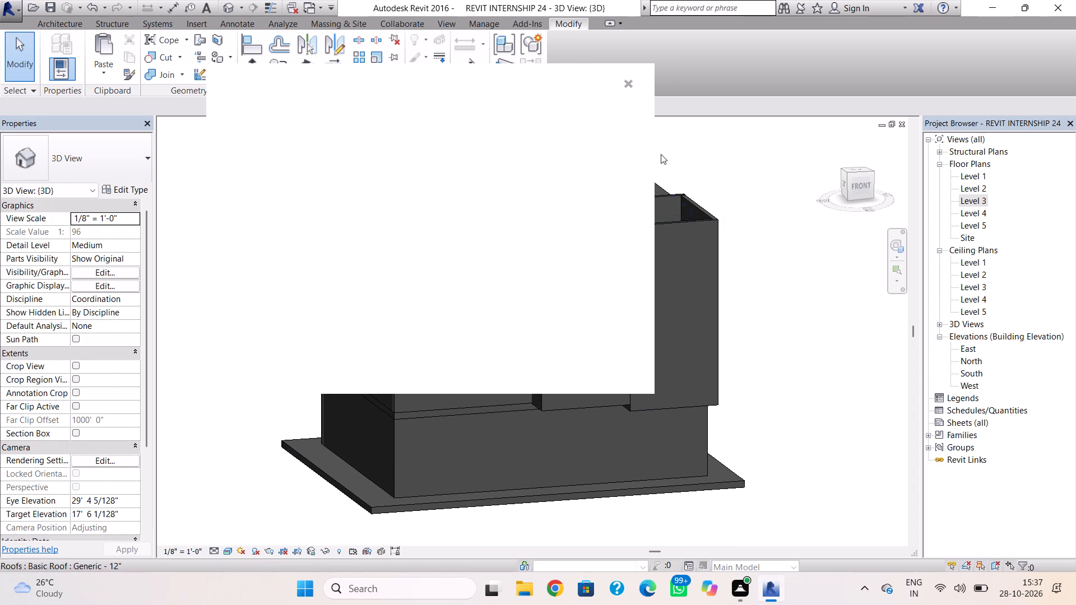
left_click(631, 86)
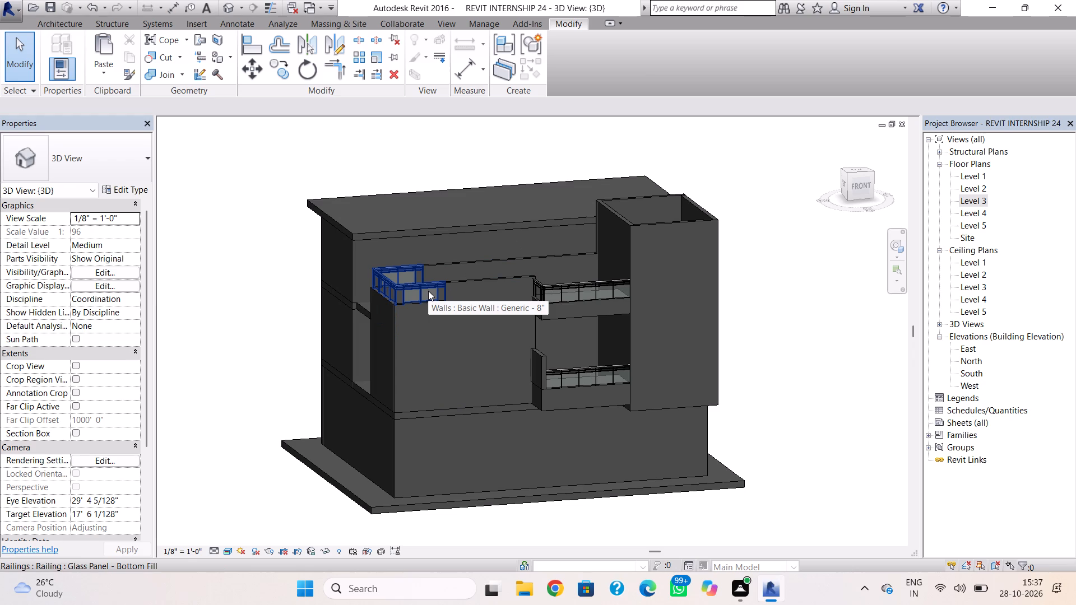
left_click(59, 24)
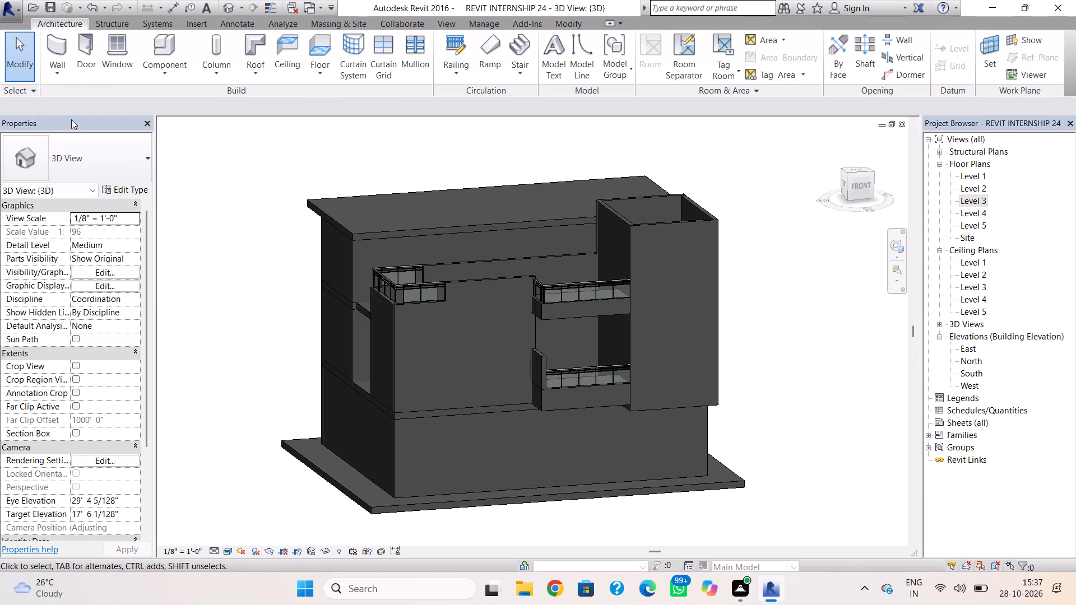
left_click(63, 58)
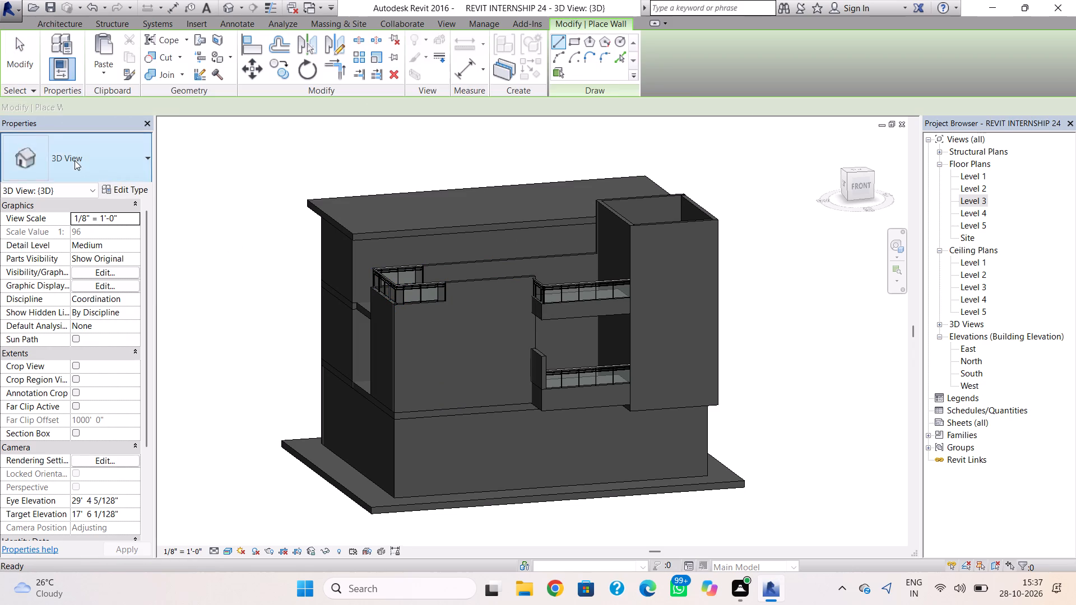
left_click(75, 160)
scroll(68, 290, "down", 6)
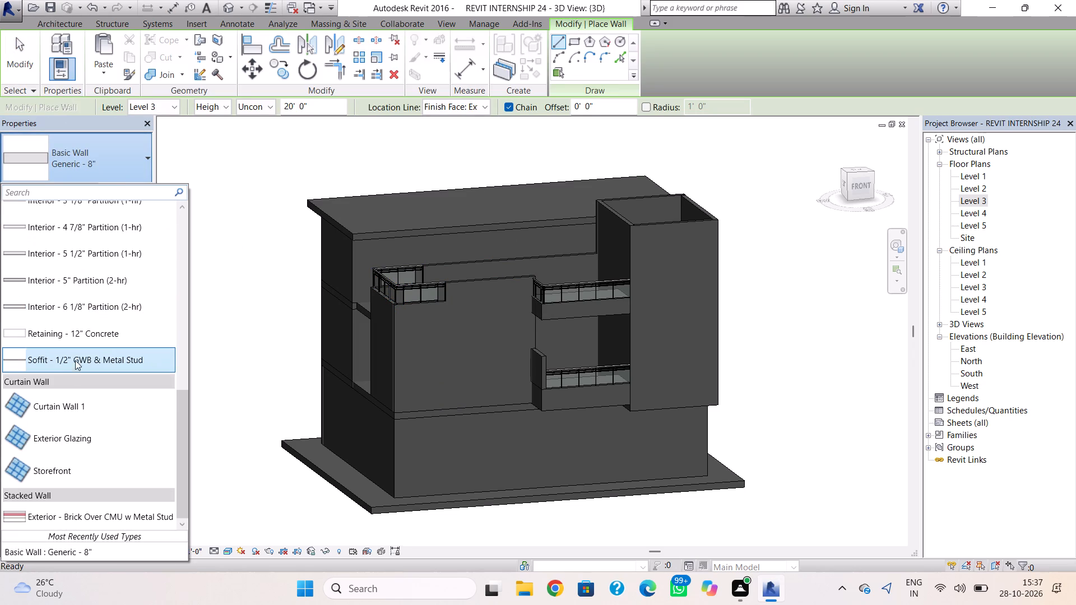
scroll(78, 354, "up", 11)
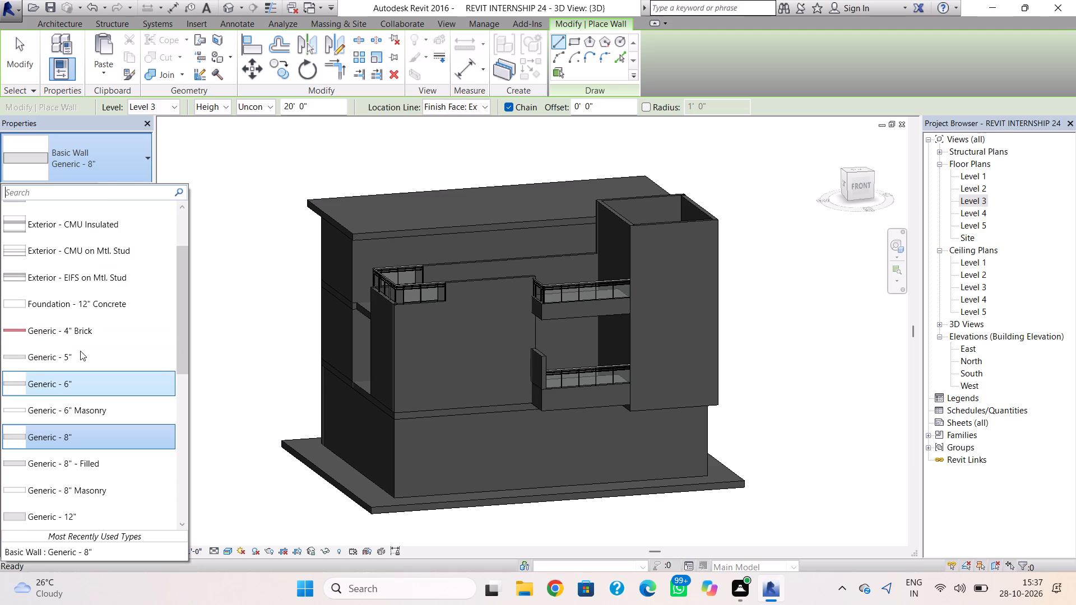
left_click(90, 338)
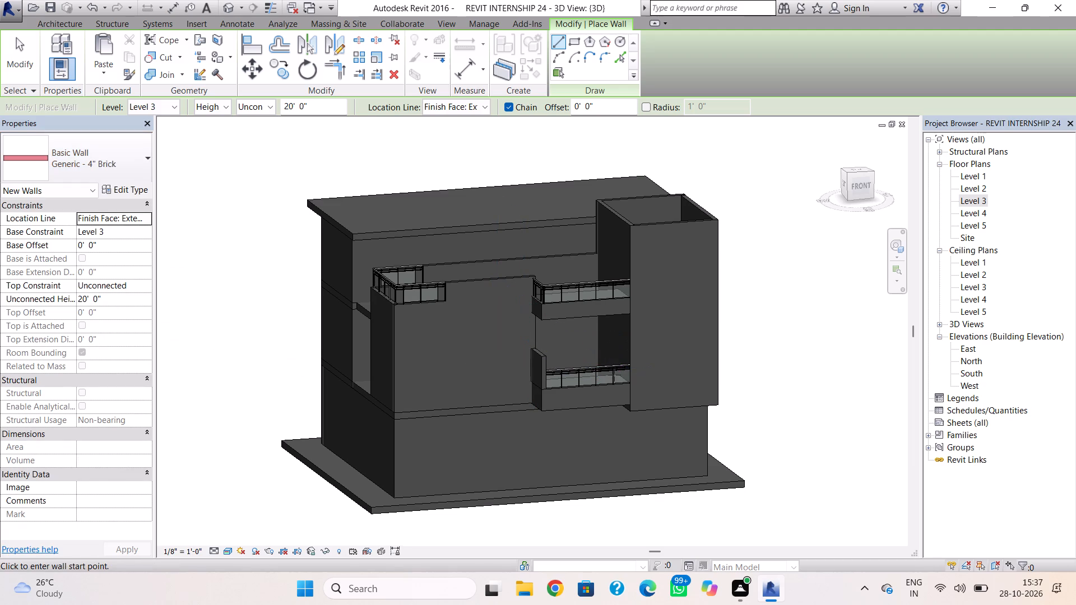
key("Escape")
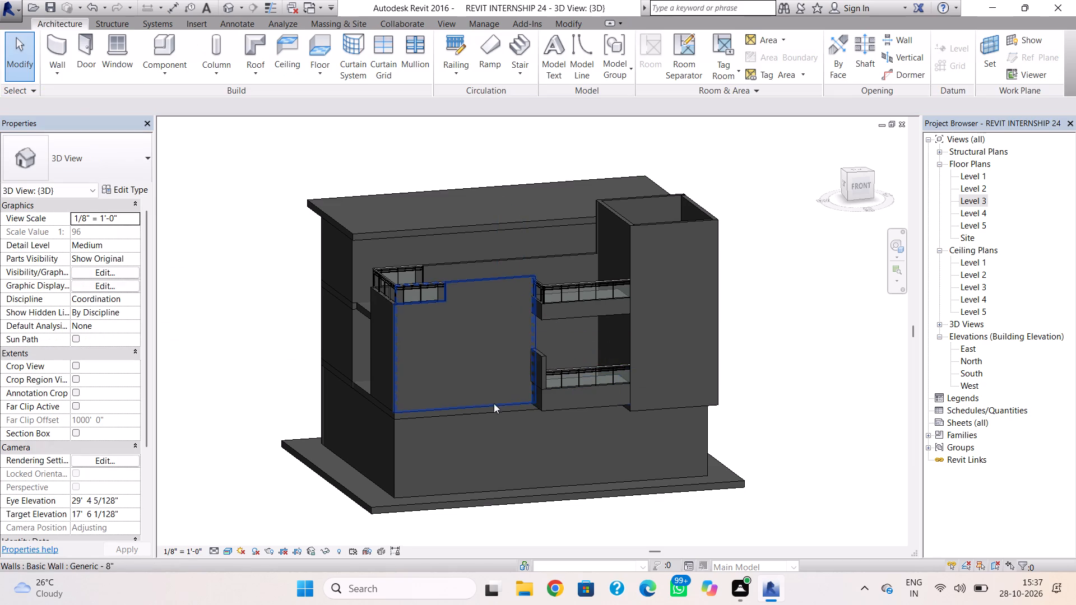
Start a new in-place model in the Walls family category, keeping the default name.
left_click(155, 67)
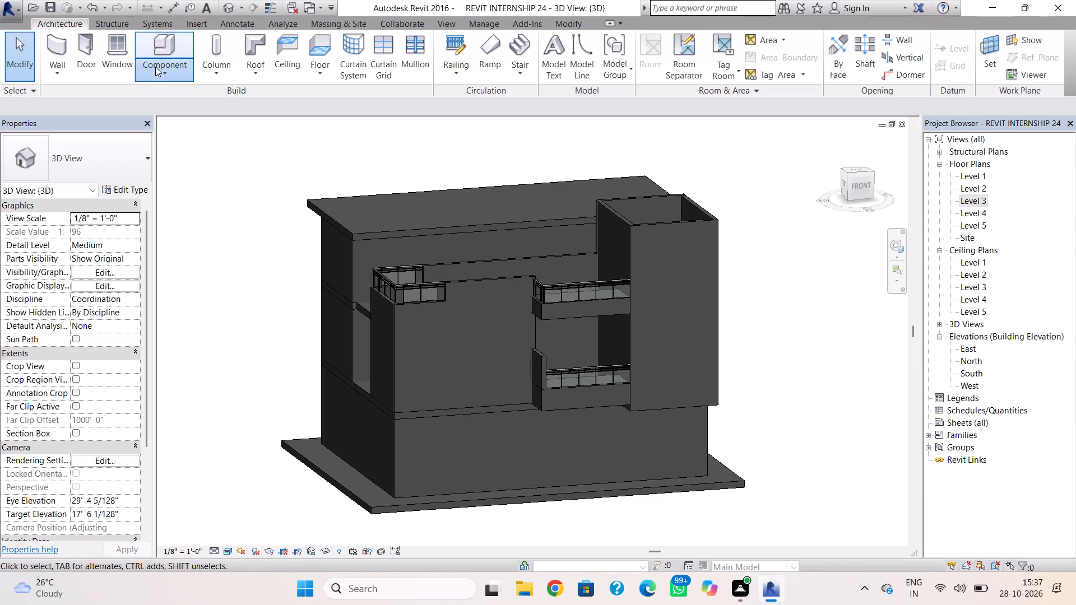
left_click(210, 132)
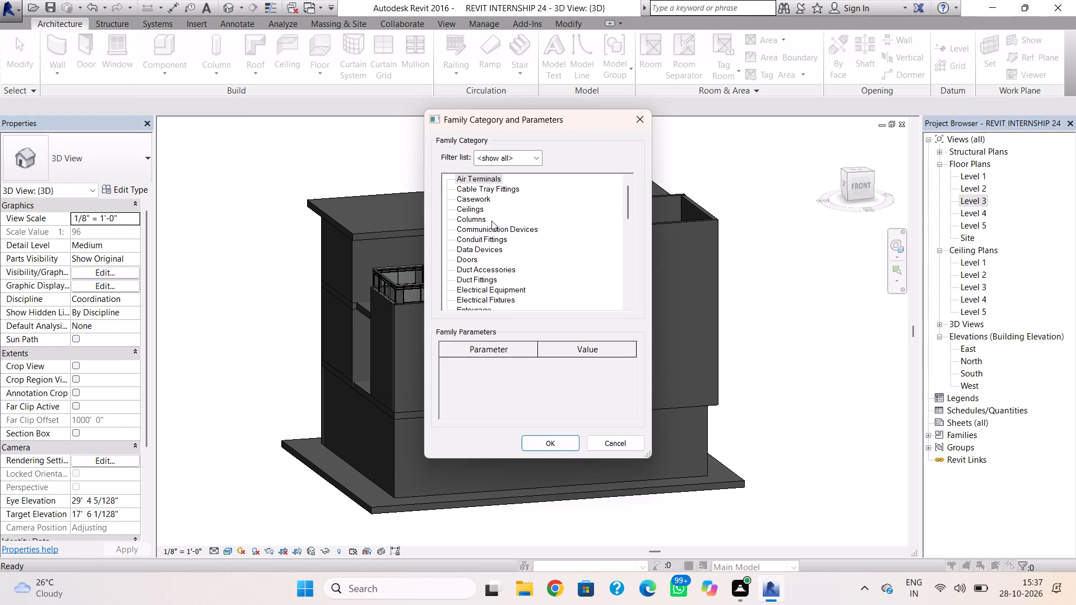
left_click_drag(625, 212, 637, 297)
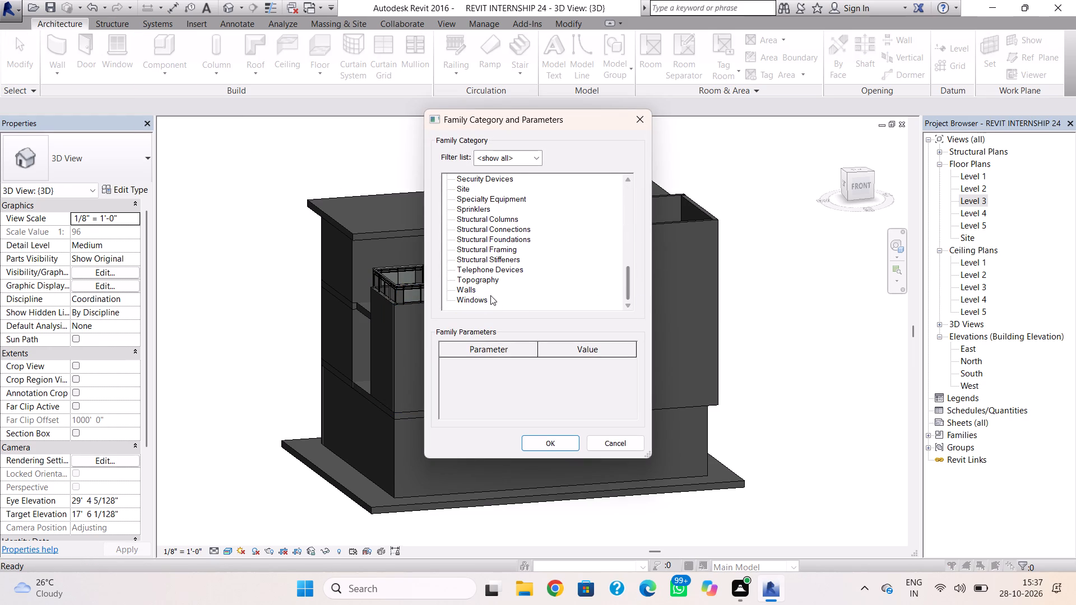
left_click(472, 291)
left_click(551, 440)
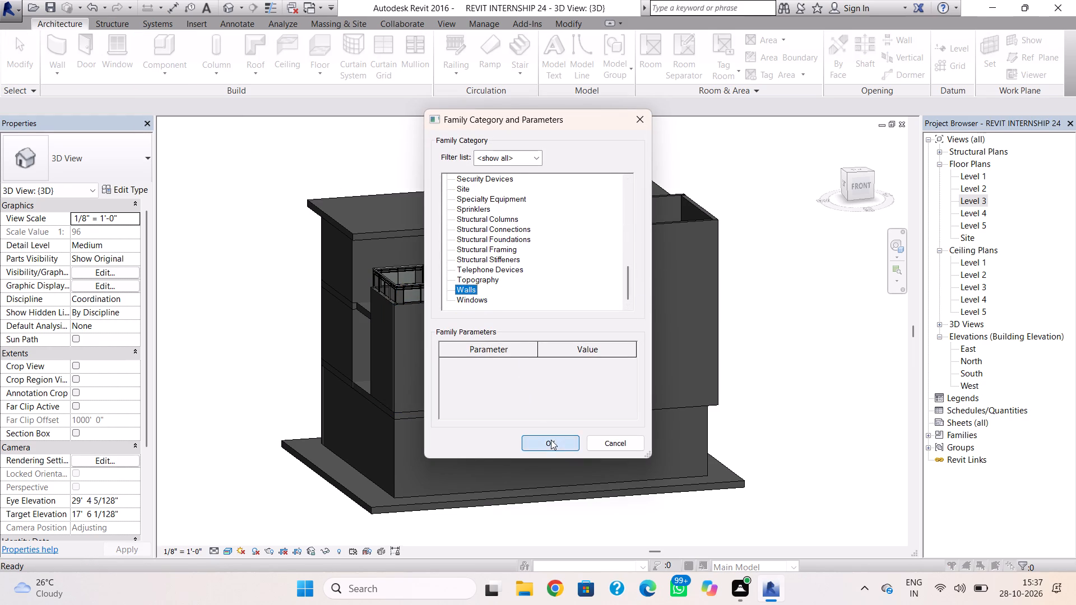
left_click(527, 322)
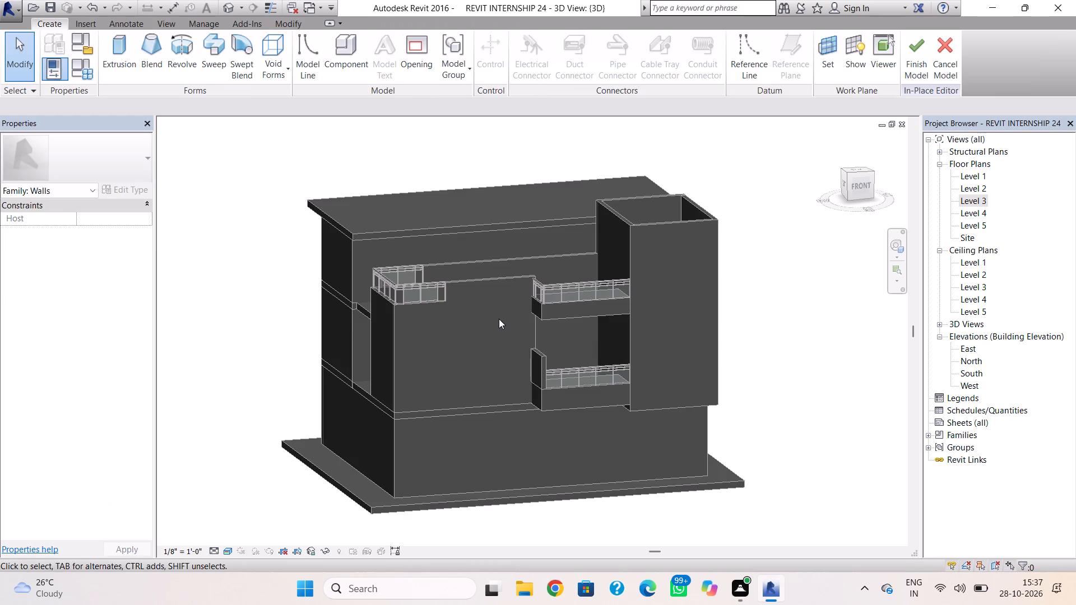
Set the work plane with Pick a plane, using the front face of the ground-floor wall.
left_click(861, 189)
scroll(405, 362, "up", 3)
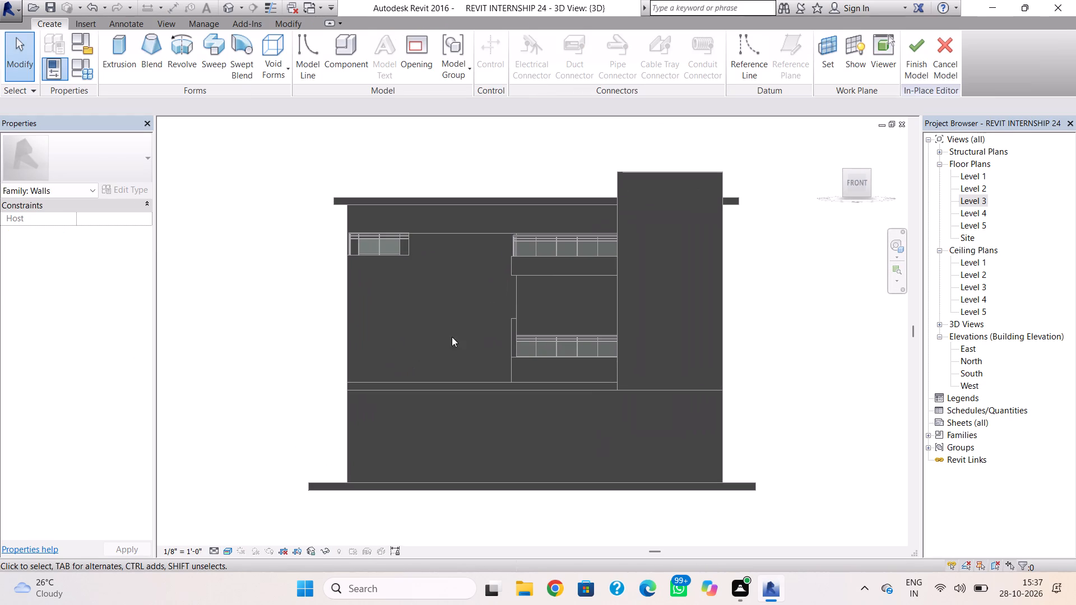
left_click(835, 52)
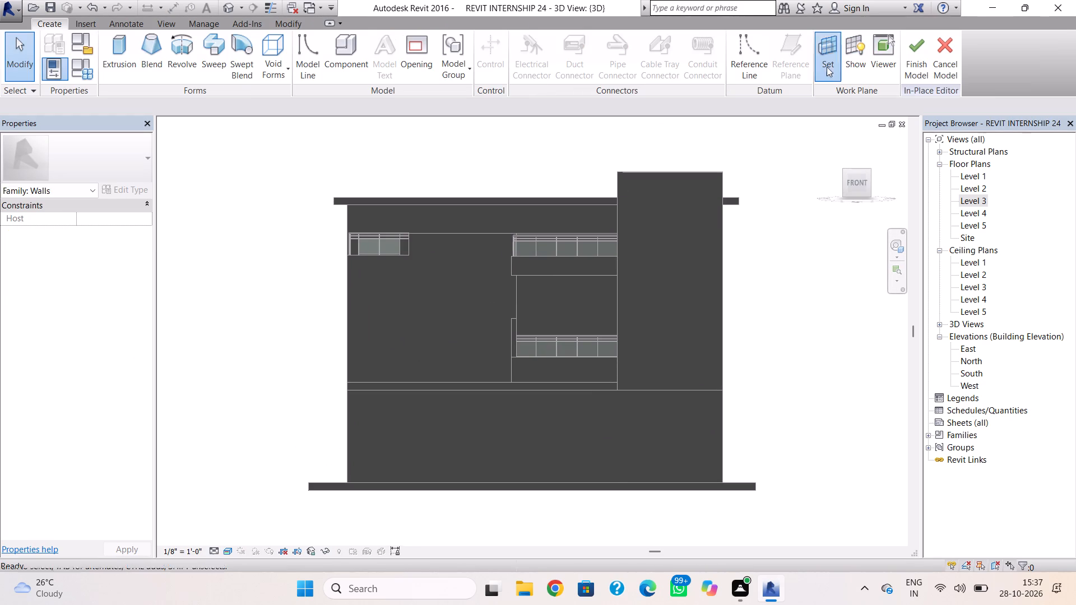
left_click(505, 314)
left_click(507, 324)
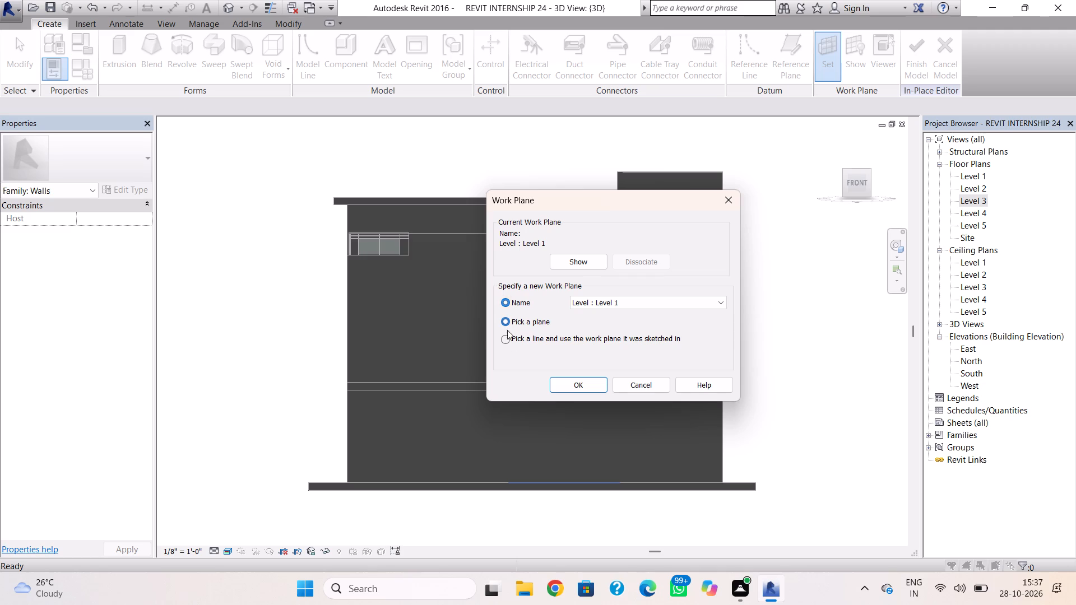
left_click(561, 388)
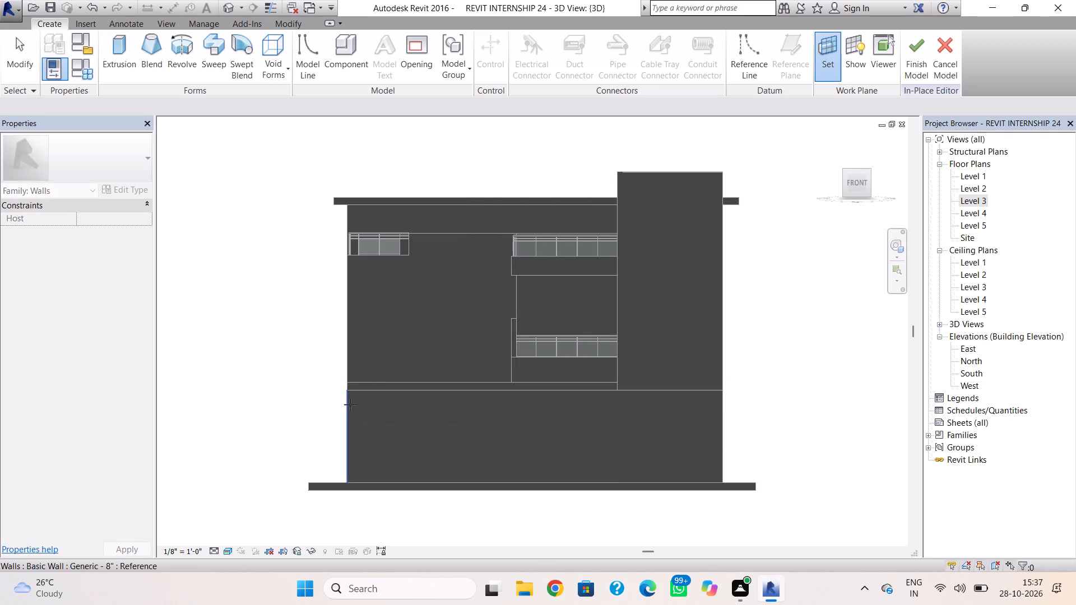
right_click_drag(356, 403, 441, 430, "shift")
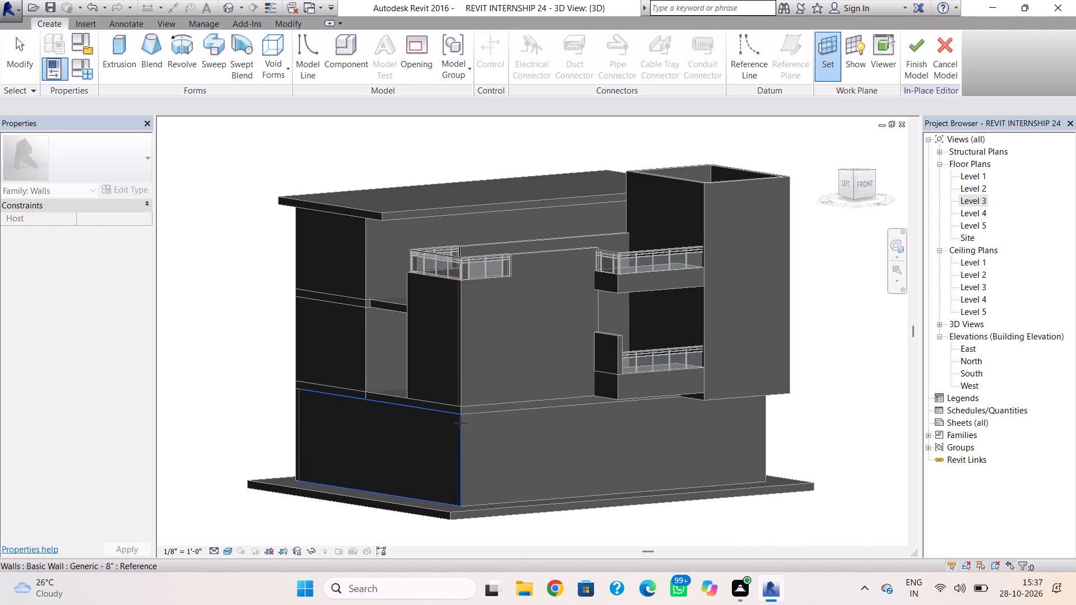
left_click(467, 426)
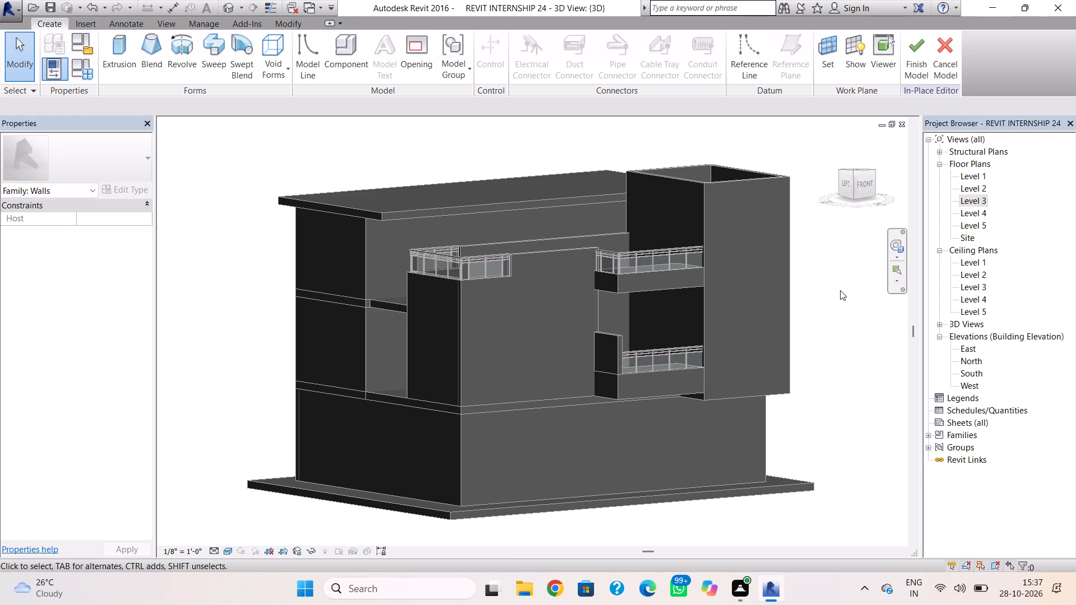
Start an Extrusion and sketch the outer edge and upper block of an inverted-L profile at the front facade's left corner.
left_click(868, 192)
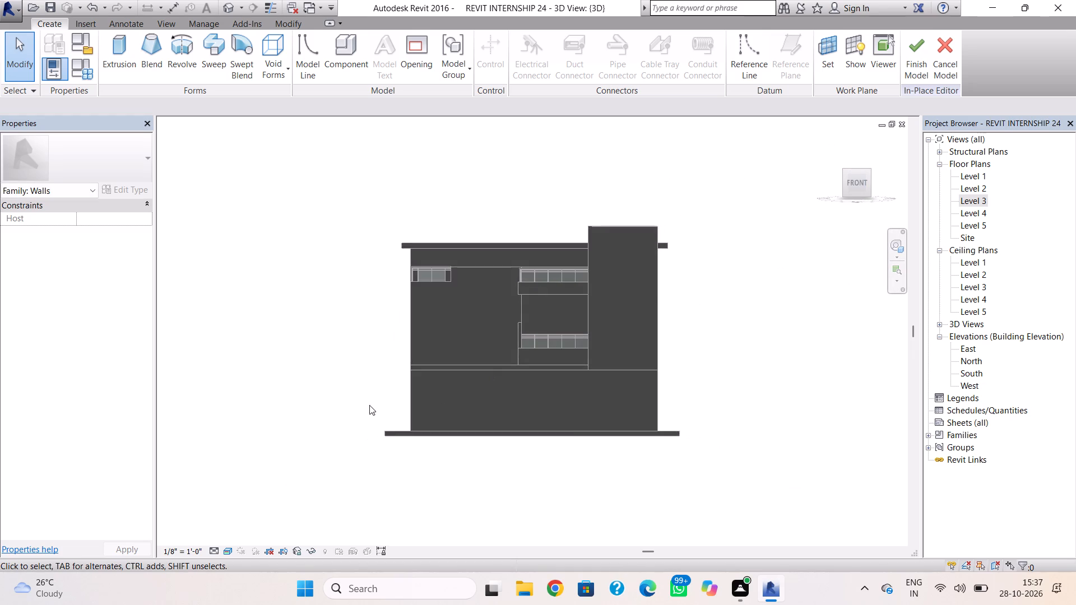
scroll(382, 397, "up", 4)
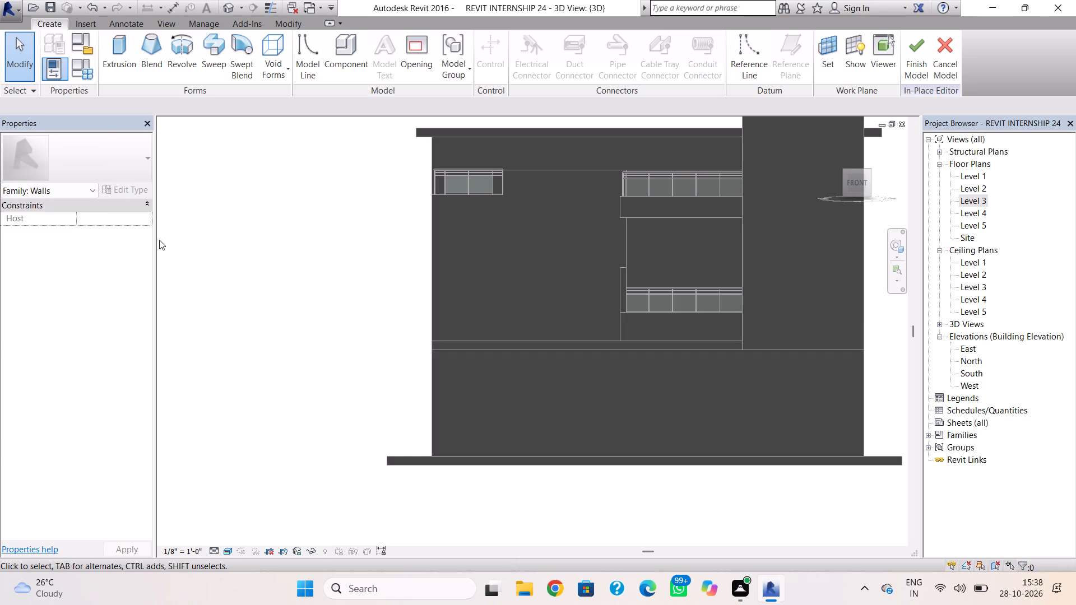
left_click(121, 38)
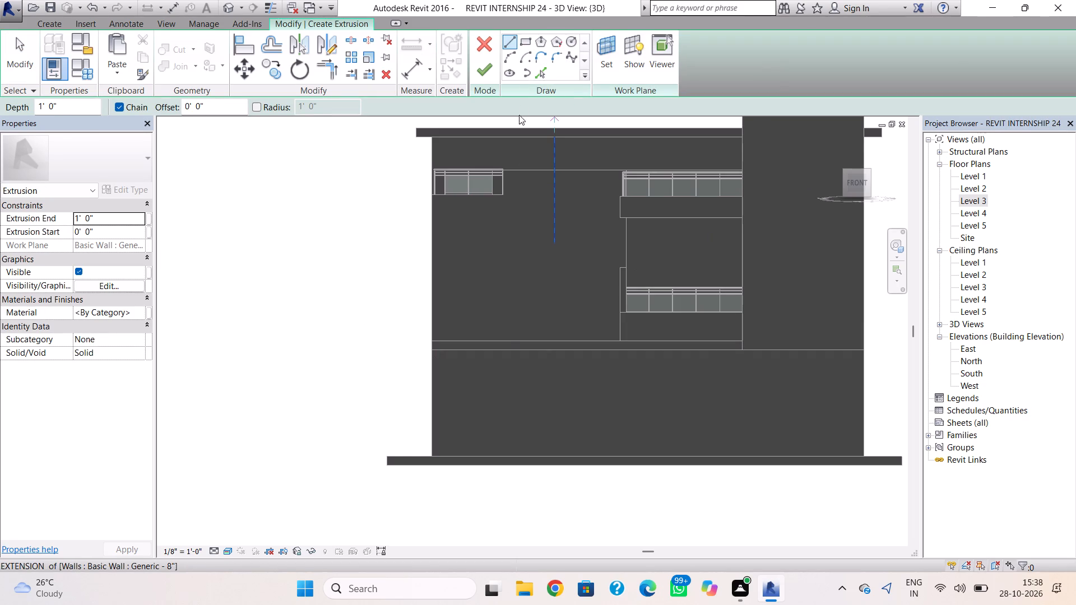
left_click(432, 457)
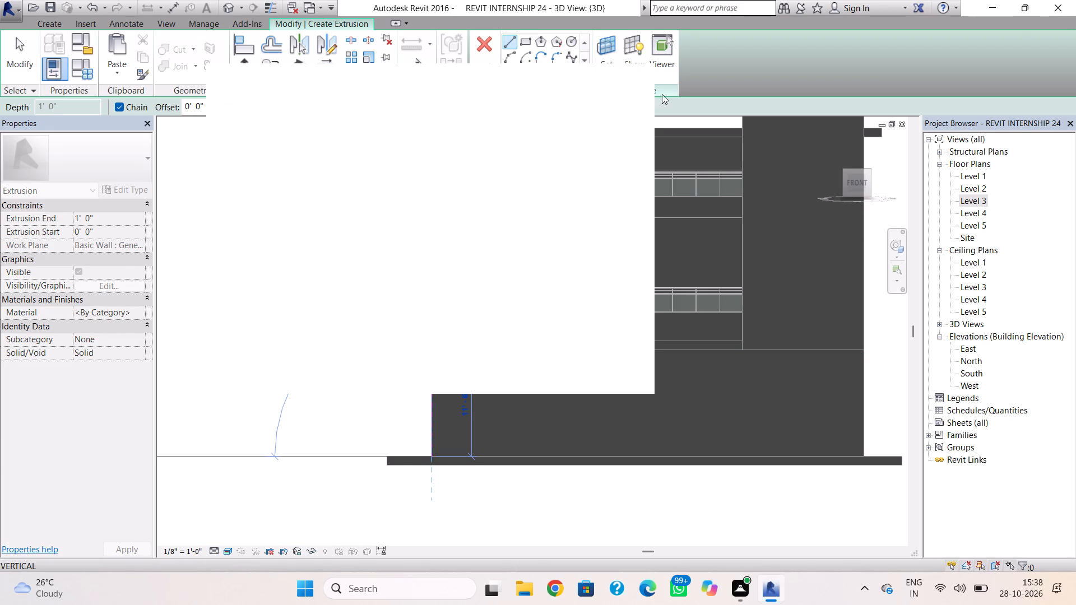
left_click(630, 81)
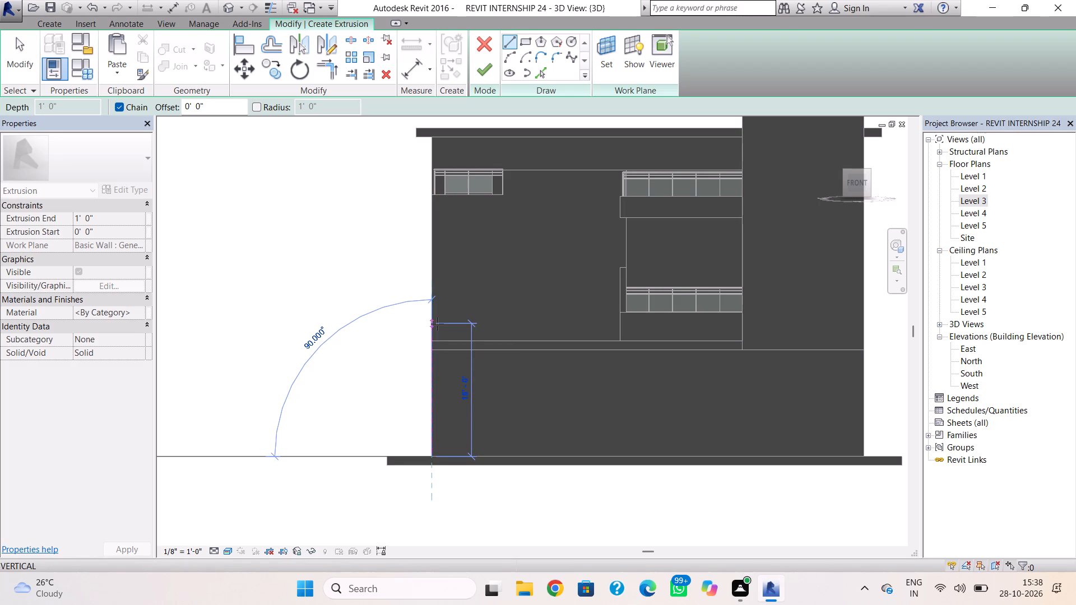
left_click(437, 324)
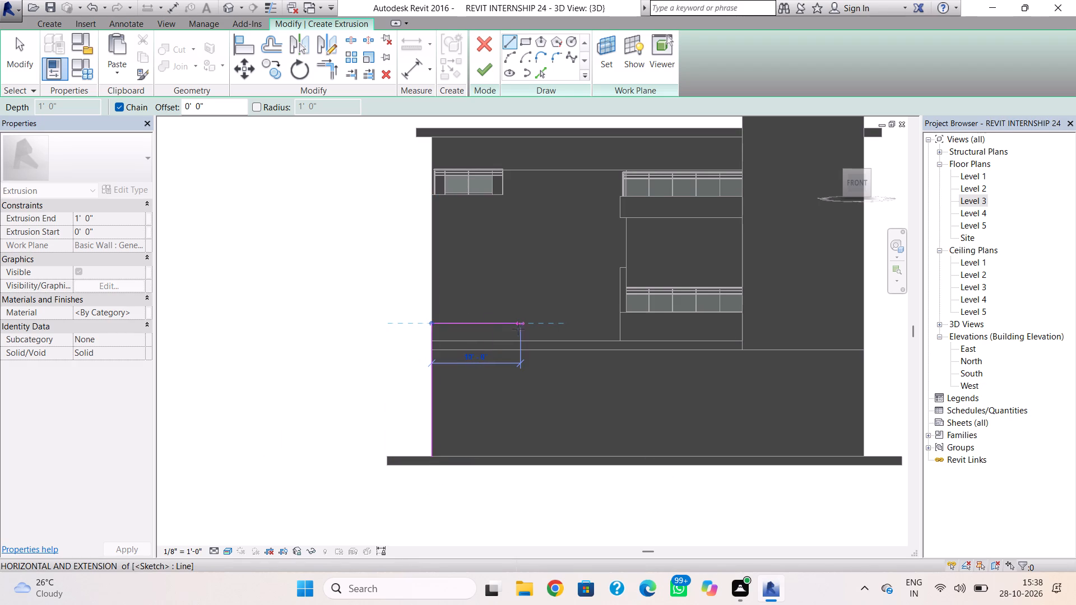
left_click(482, 324)
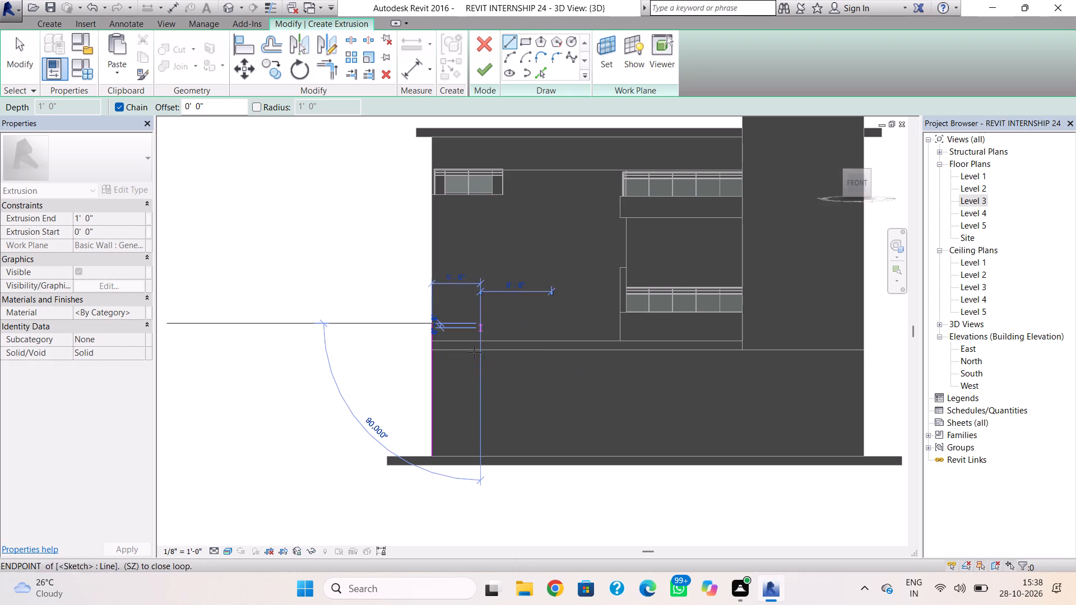
left_click(481, 365)
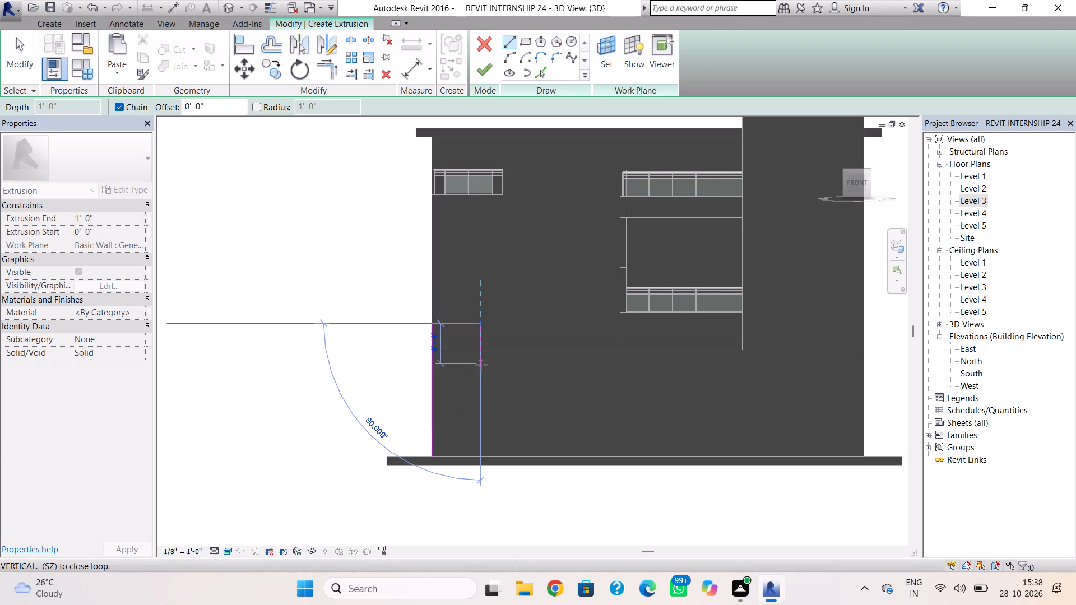
scroll(443, 367, "up", 5)
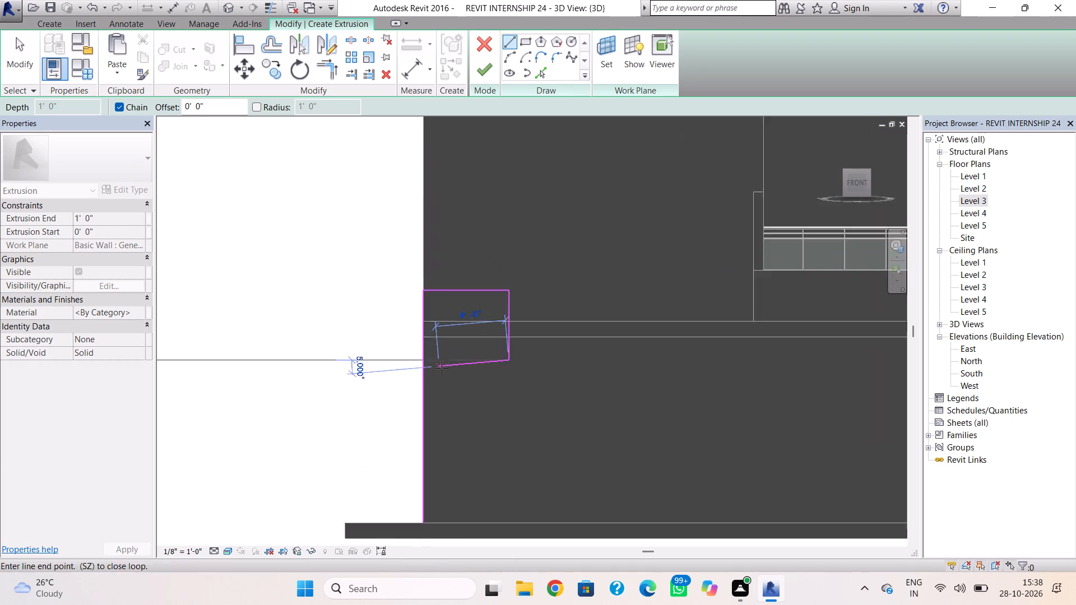
scroll(440, 364, "up", 3)
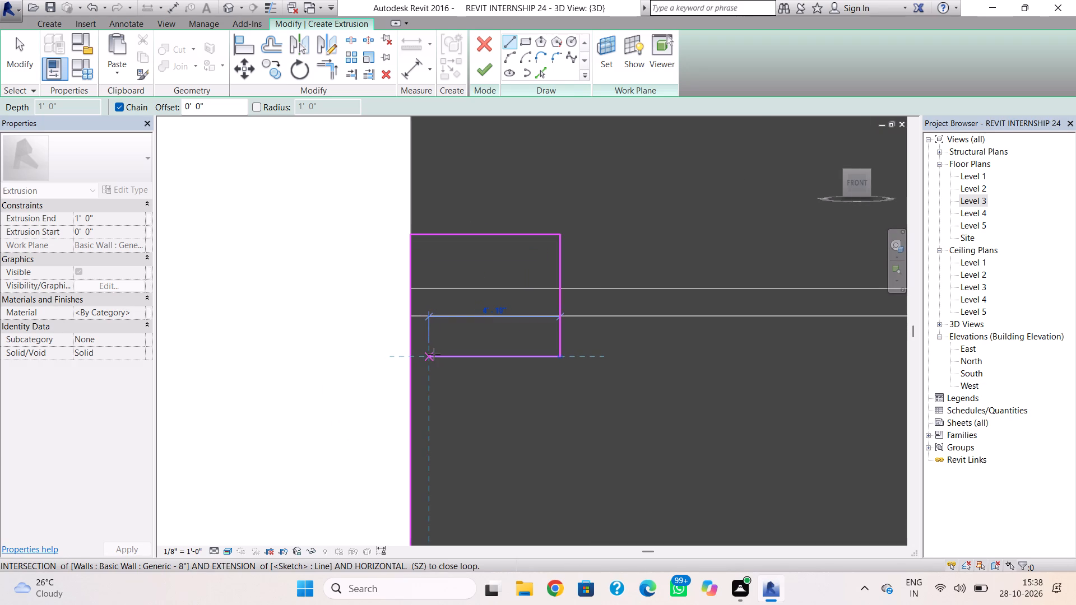
left_click(435, 354)
Sketch the profile's inner leg edge about 10'-6" down to the wall base and close the outline at the corner.
scroll(432, 457, "down", 4)
middle_click_drag(432, 461, 435, 432)
scroll(436, 480, "down", 2)
middle_click_drag(436, 486, 443, 440)
scroll(441, 459, "up", 5)
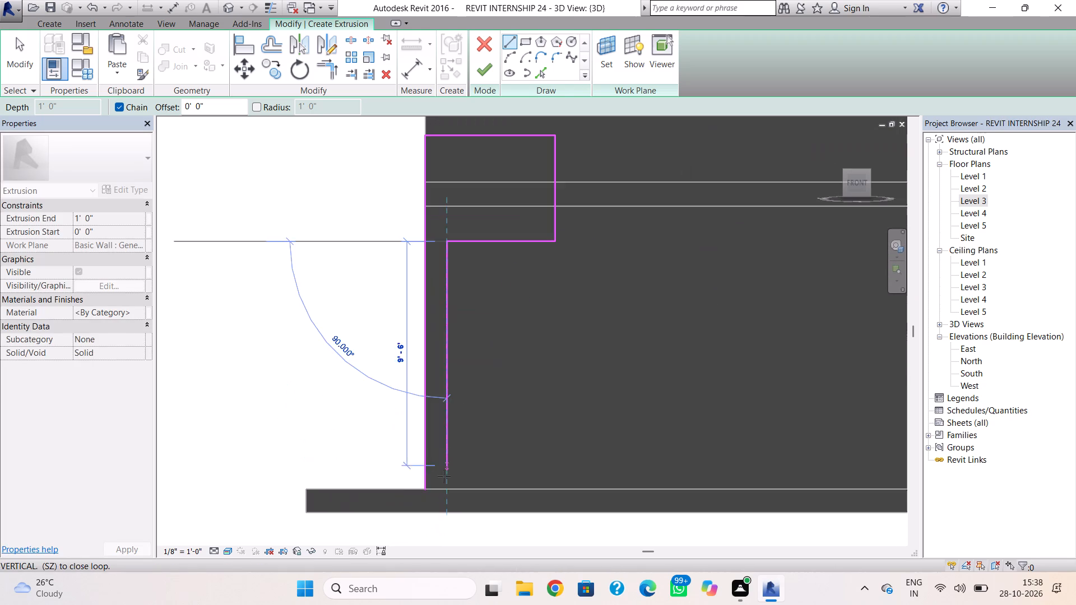
scroll(447, 483, "up", 4)
left_click(444, 492)
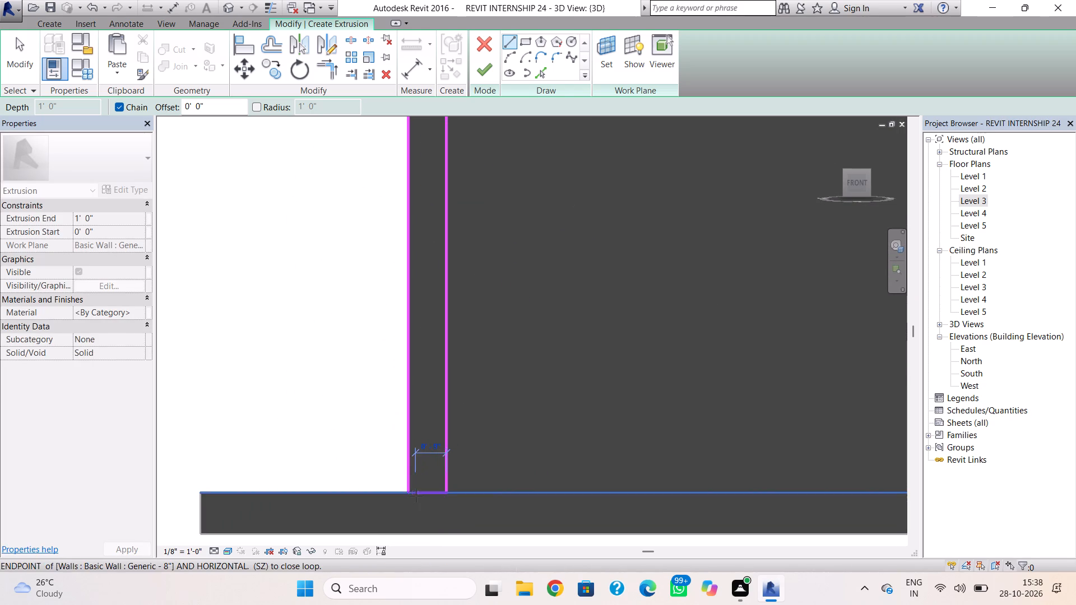
left_click(409, 495)
key("Escape")
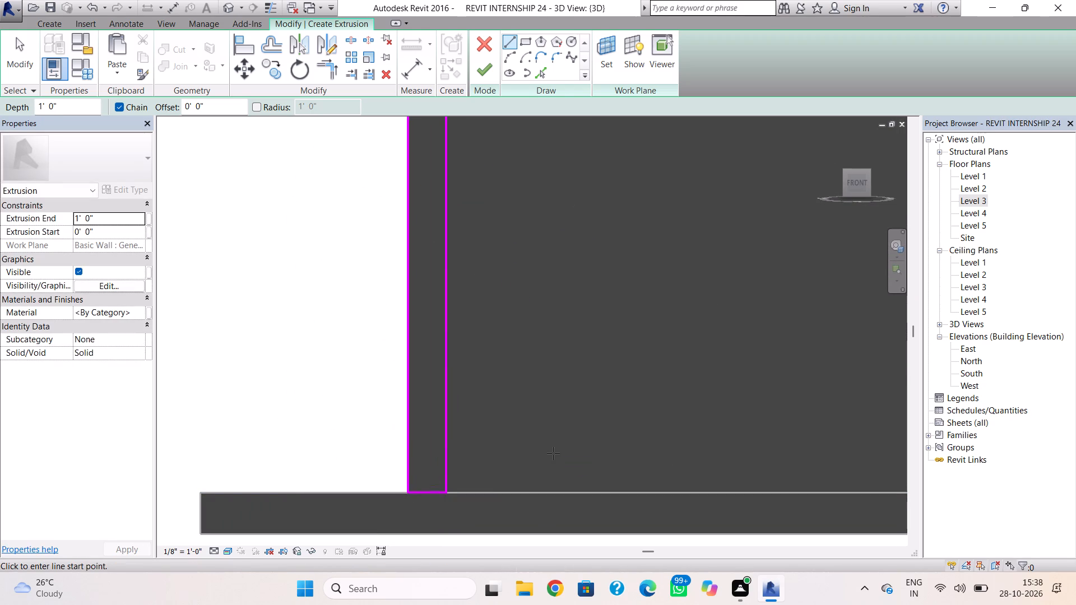
scroll(553, 453, "down", 4)
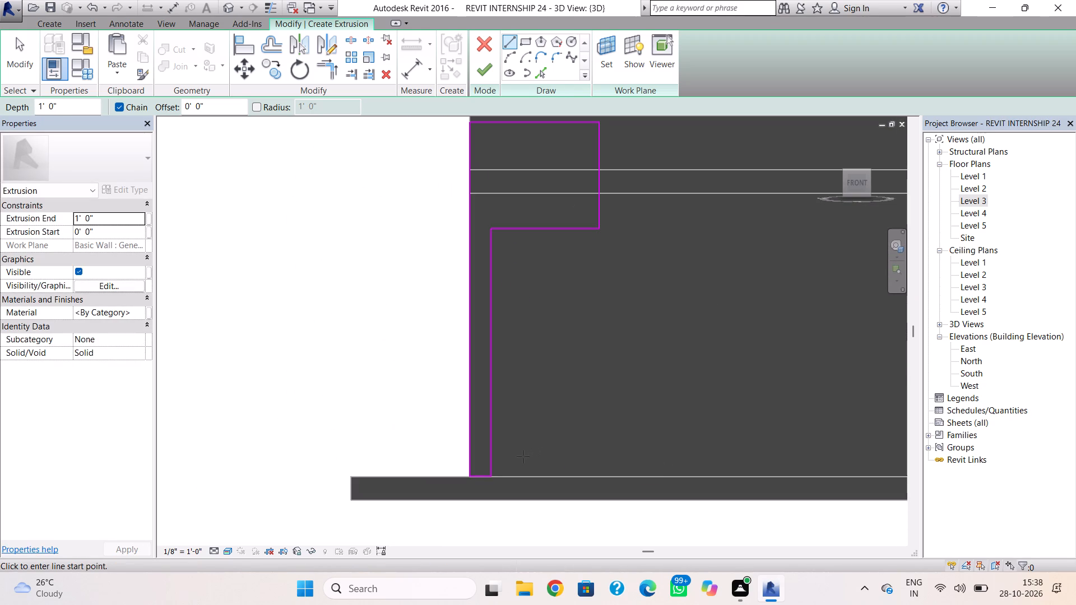
key("Escape")
Widen the profile's leg slightly by nudging its inner vertical line away from the facade corner.
left_click(485, 447)
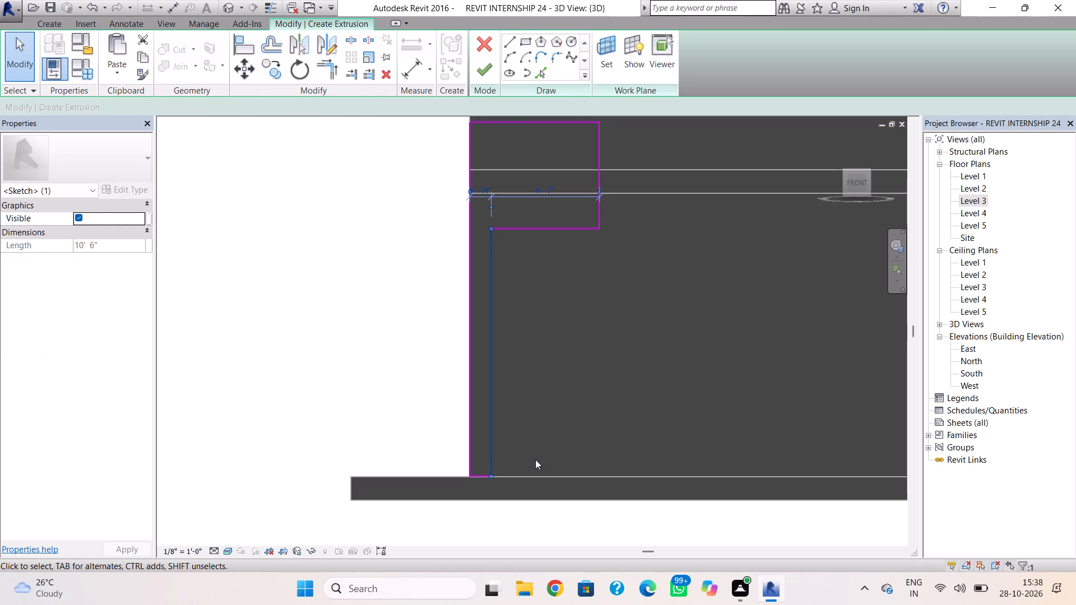
key("Right")
key("Right")
scroll(573, 401, "down", 2)
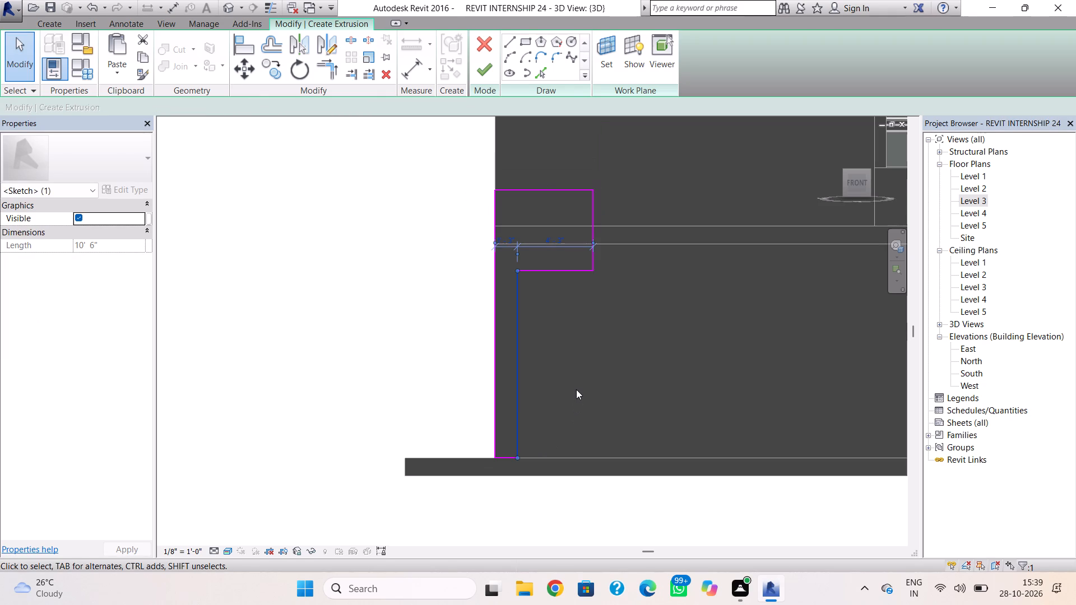
left_click(576, 389)
Make the profile's upper block shallower by nudging its underside up and its top edge down.
left_click(558, 270)
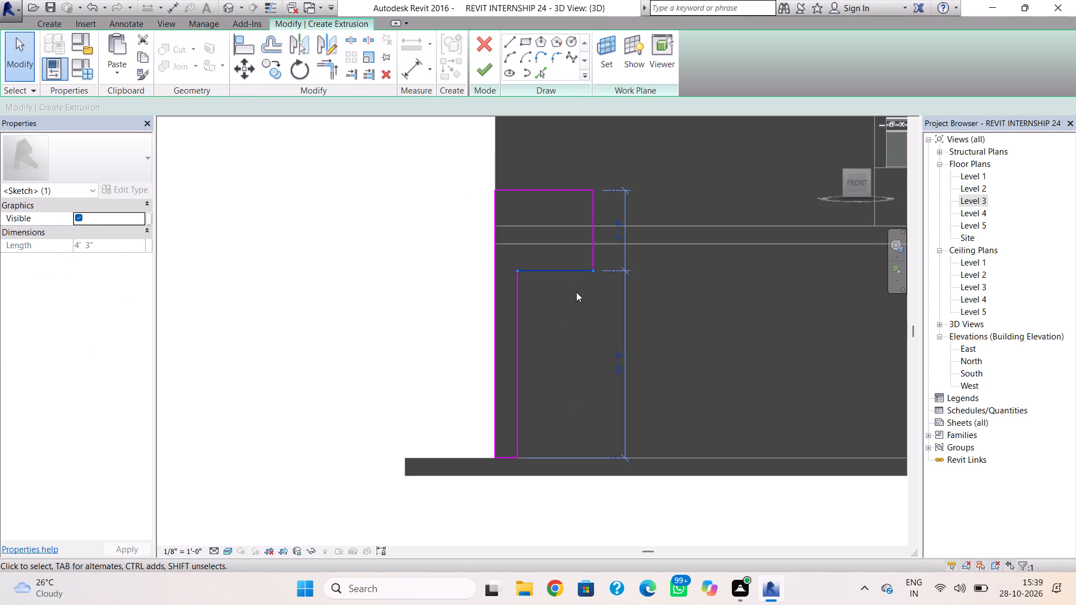
key("Up")
key("Up")
left_click(569, 192)
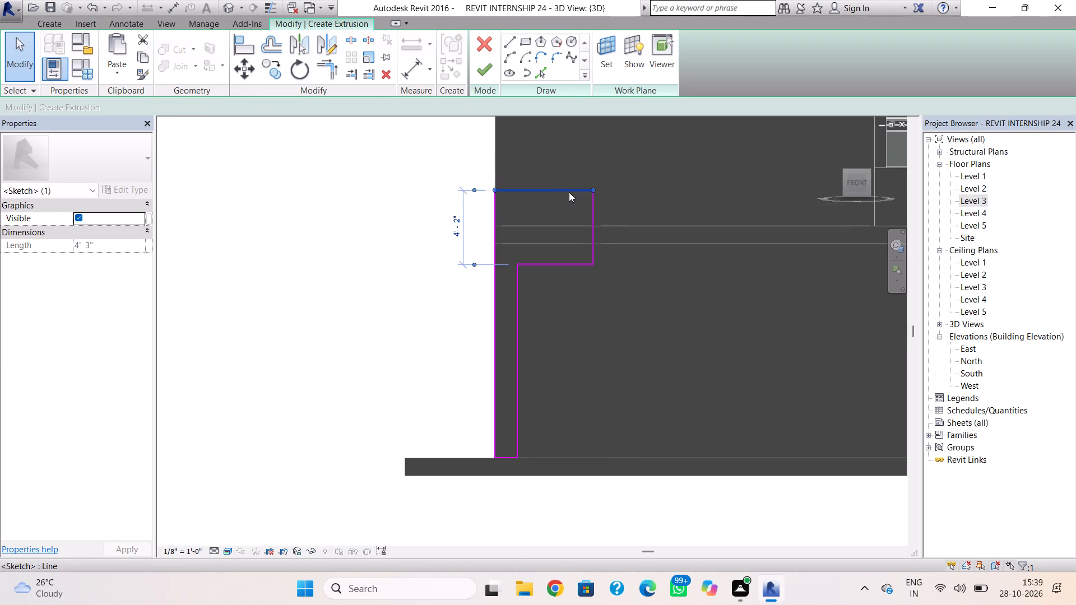
key("Down")
key("Down")
left_click(624, 216)
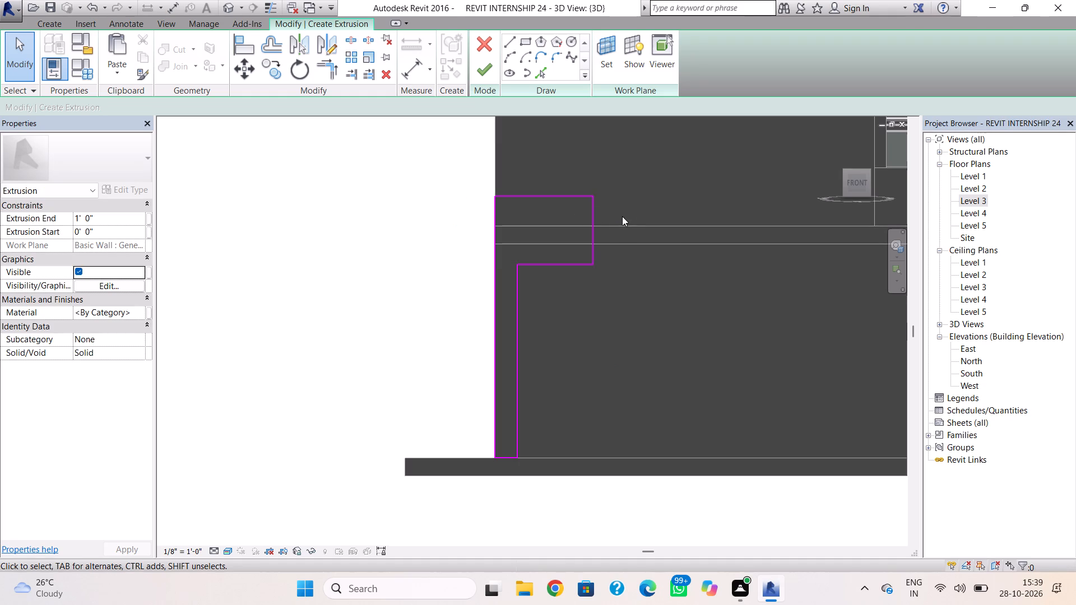
Finish the extrusion with a 1'-0" depth and complete the in-place wall model.
left_click(486, 74)
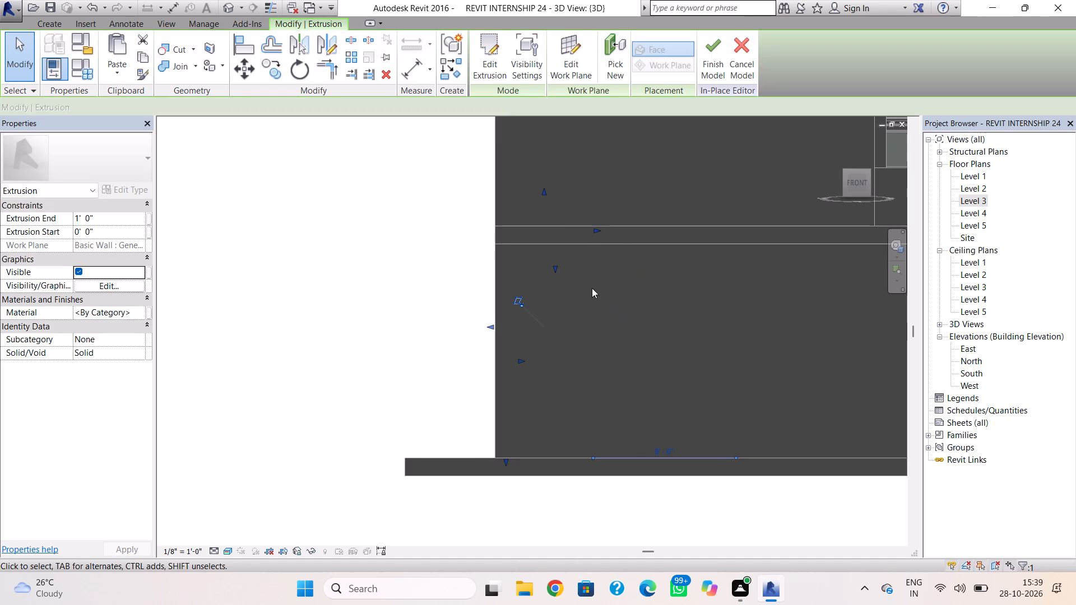
right_click_drag(612, 359, 728, 385, "shift")
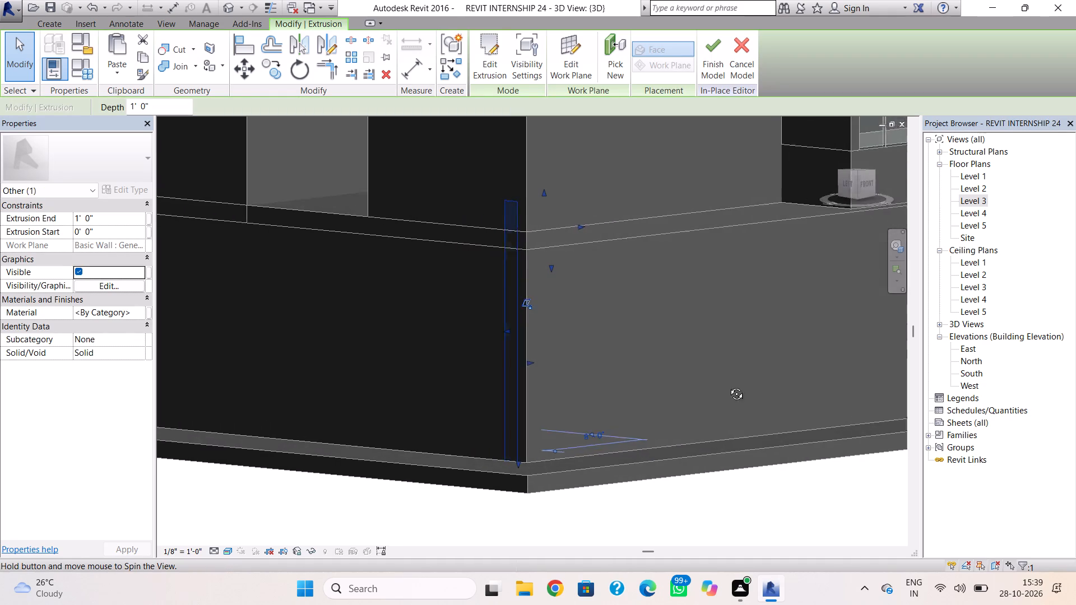
right_click_drag(728, 385, 727, 422, "shift")
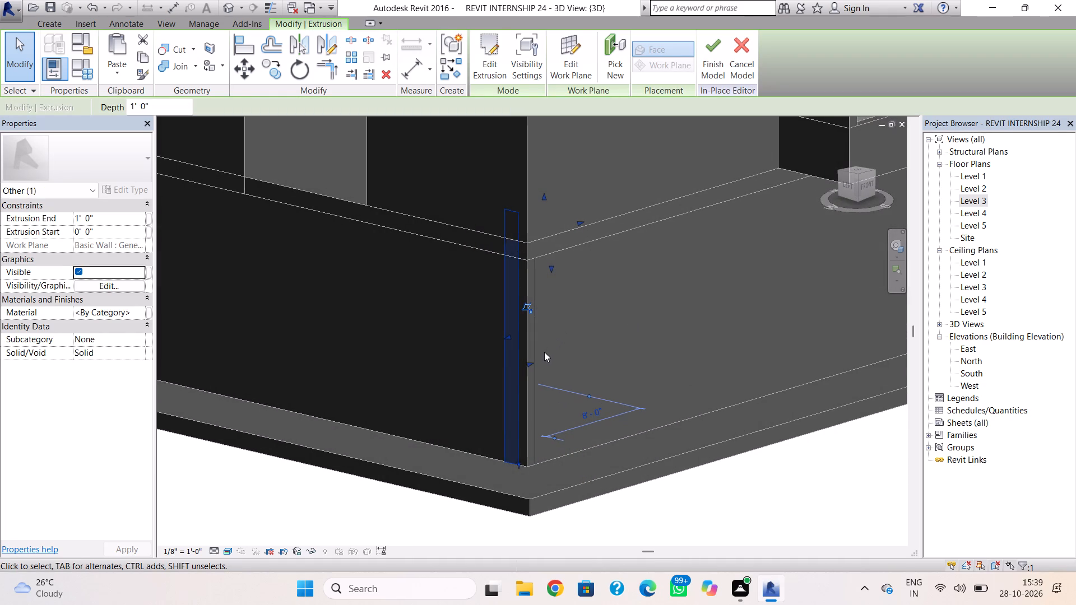
left_click(711, 58)
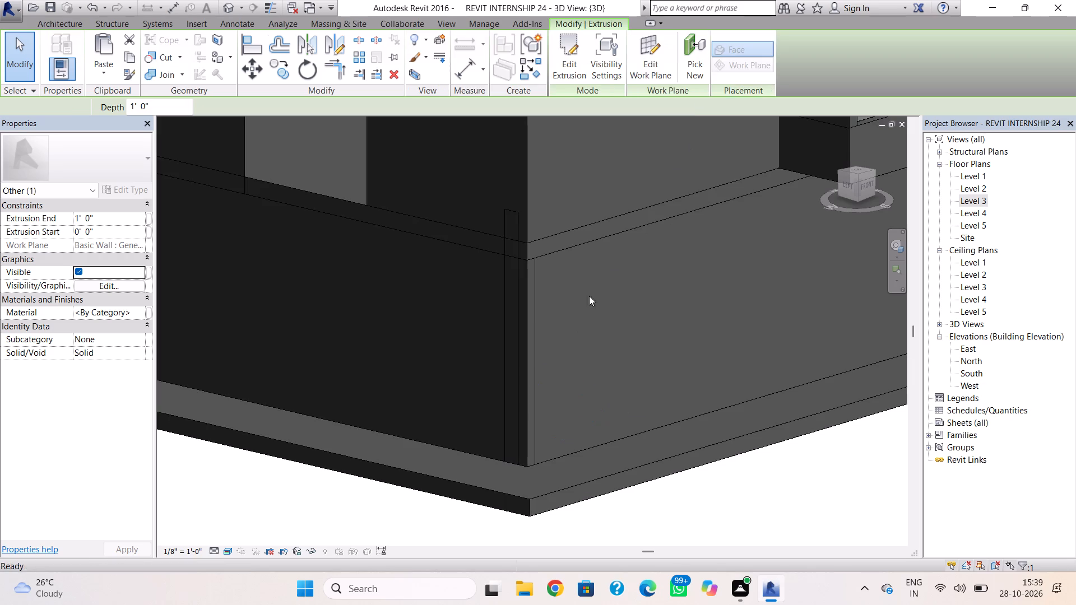
Pull the in-place wall's front face outward and bring its back face forward to the front face of the facade.
left_click(516, 293)
left_click_drag(551, 328, 560, 336)
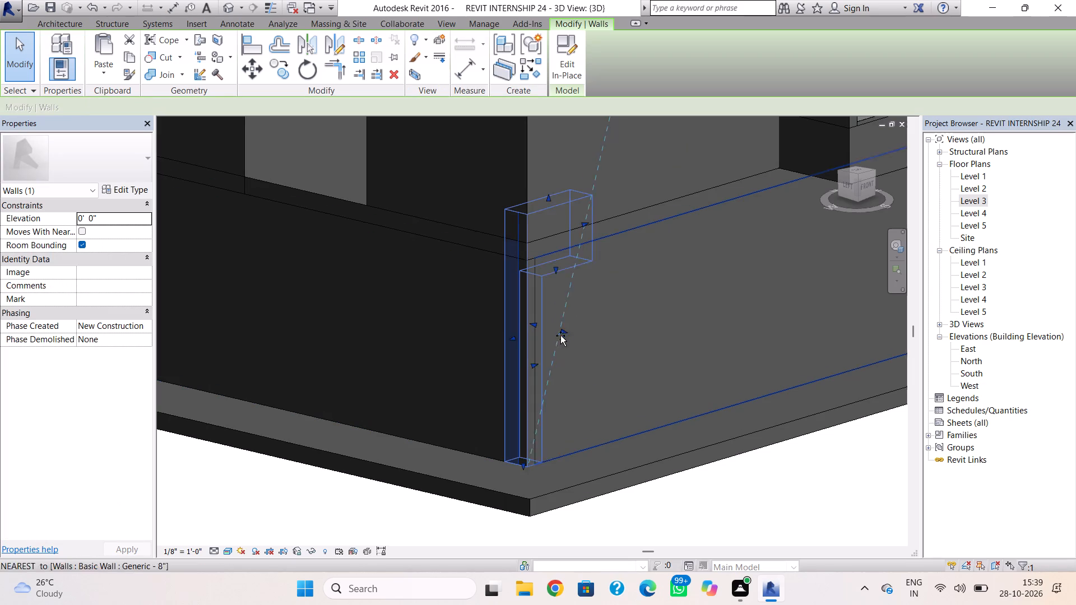
left_click_drag(560, 336, 582, 350)
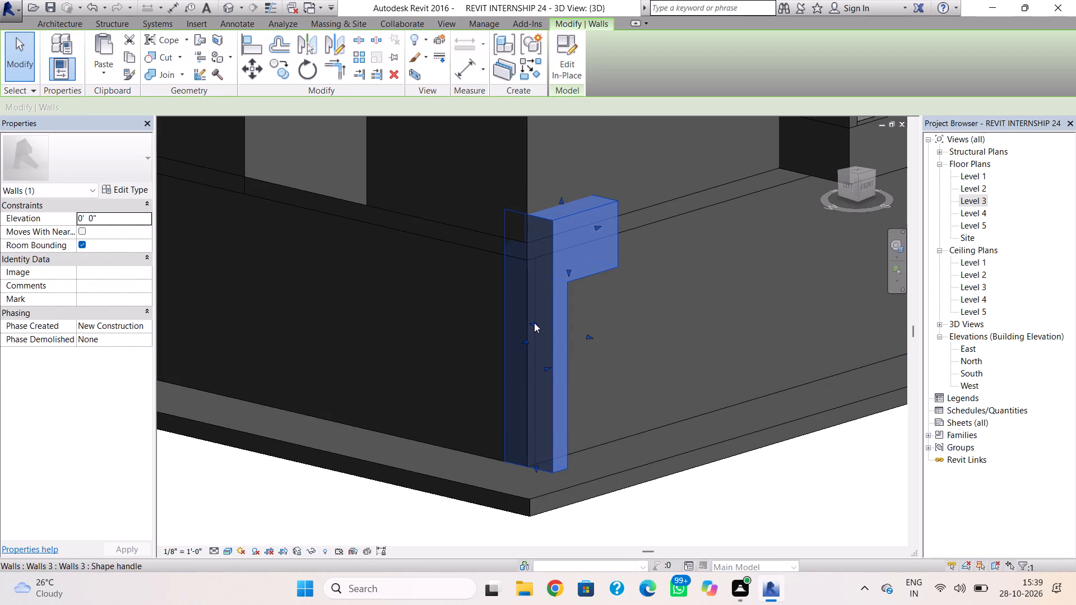
left_click_drag(534, 323, 555, 328)
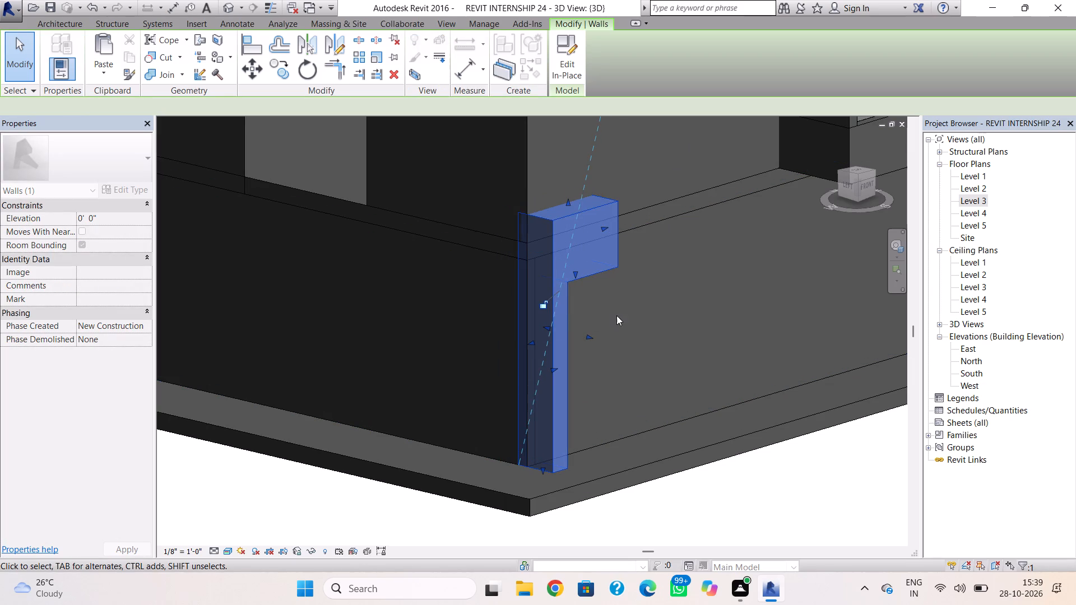
left_click(616, 315)
left_click(549, 318)
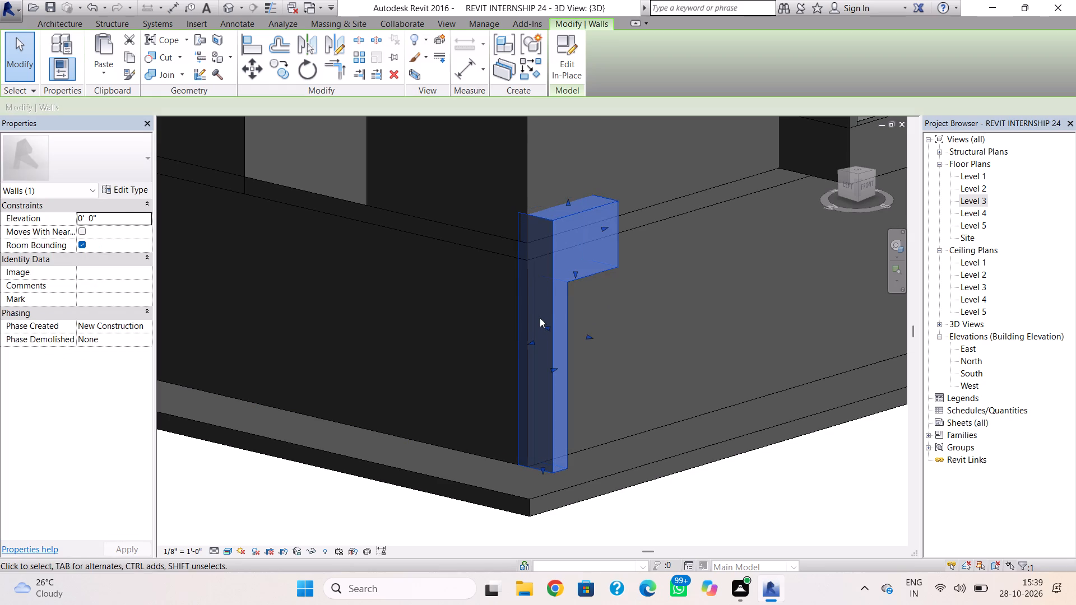
left_click_drag(546, 326, 560, 331)
left_click(680, 332)
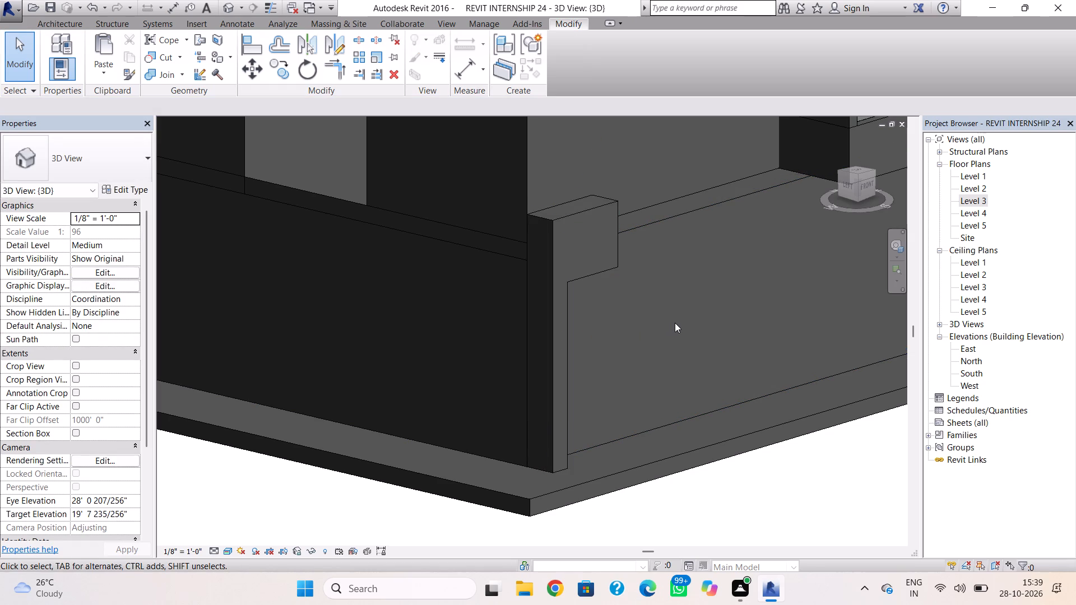
Examine how the new corner feature projects from the facade, from the side and the front.
right_click_drag(672, 324, 879, 306, "shift")
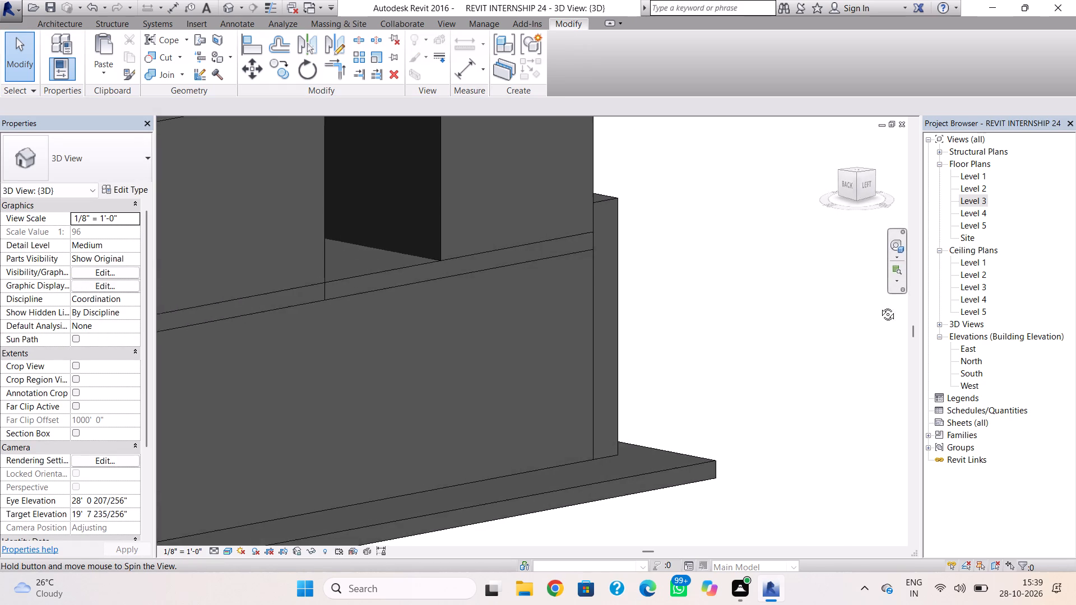
right_click_drag(879, 306, 587, 265, "shift")
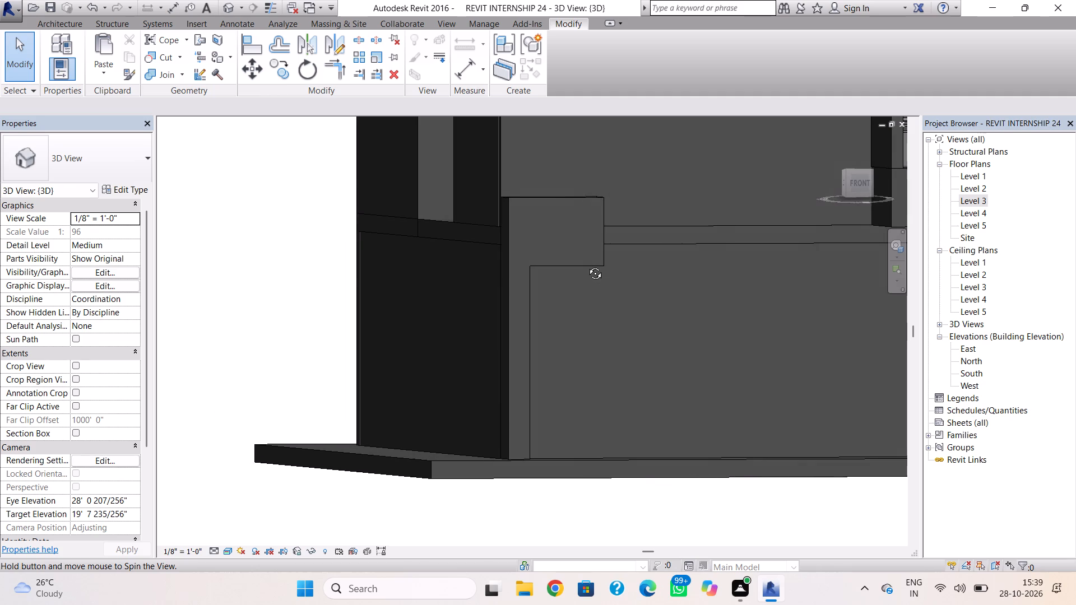
right_click_drag(587, 265, 575, 283, "shift")
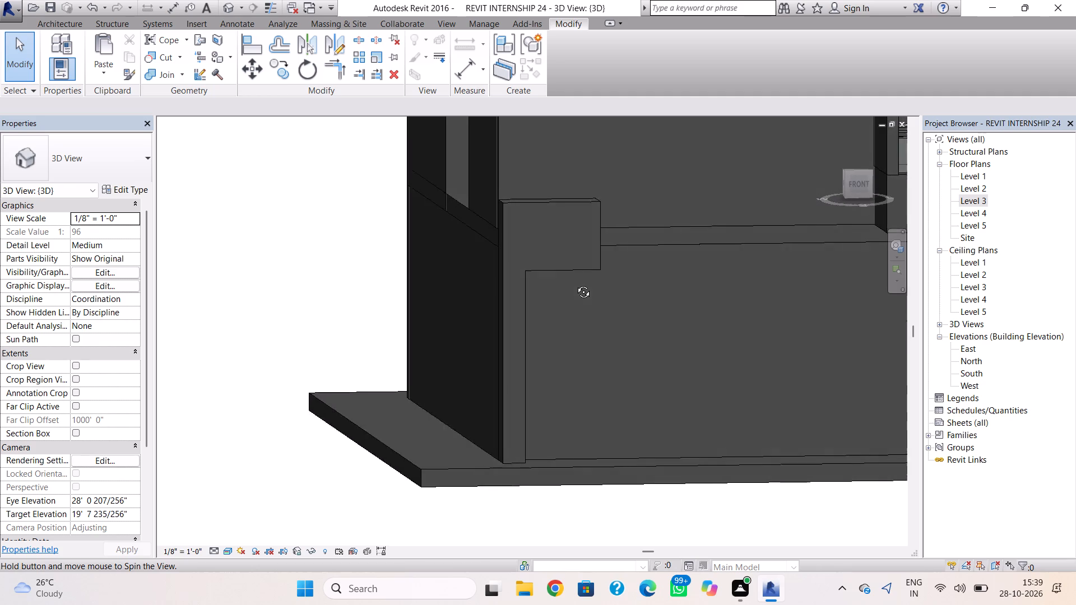
right_click_drag(575, 283, 569, 289, "shift")
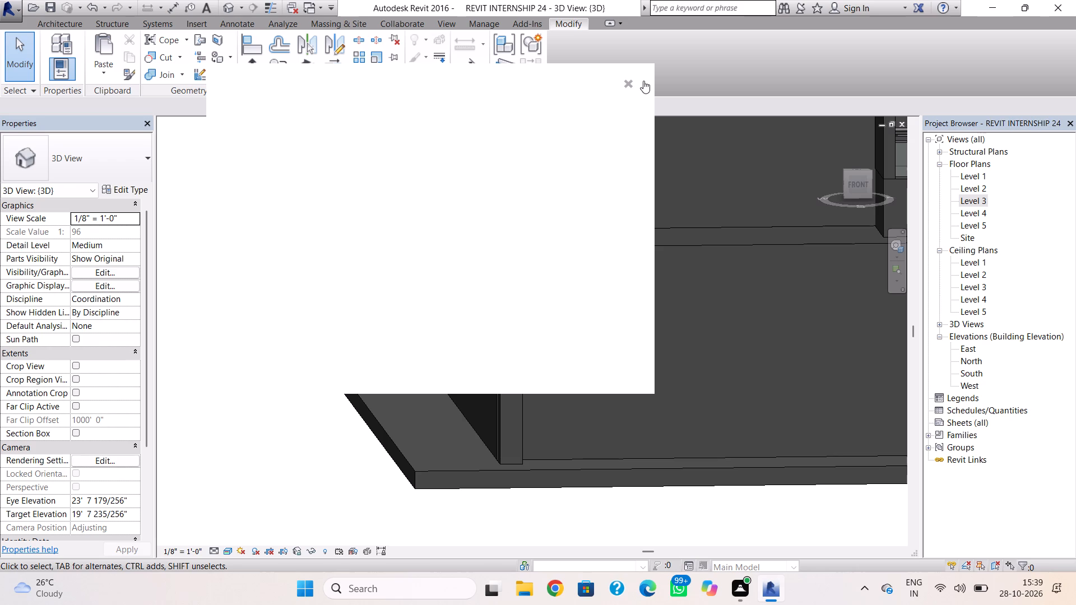
left_click(631, 82)
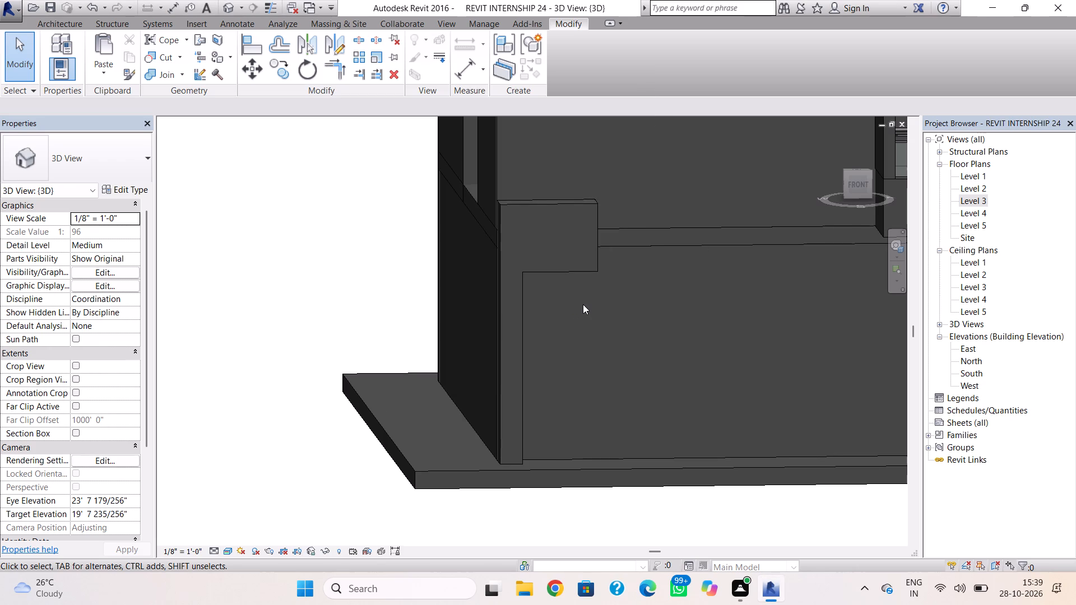
On Level 2, draw a Generic - 4" Brick wall 16'-0" long along the front facade, from the corner feature to the projecting wall.
left_click(59, 25)
left_click(49, 45)
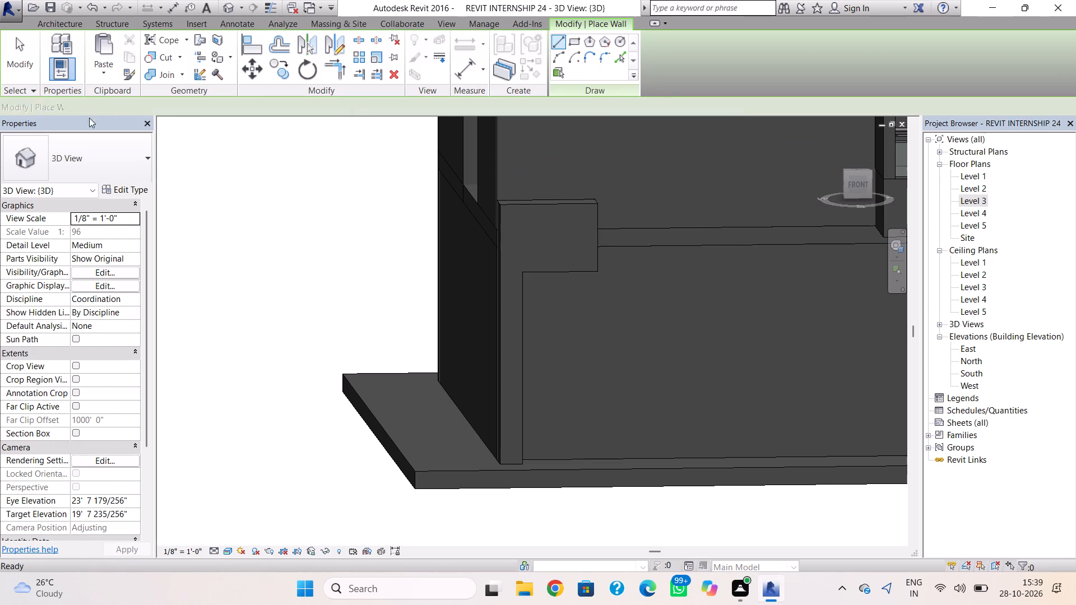
left_click(976, 188)
left_click(976, 188)
scroll(537, 424, "down", 5)
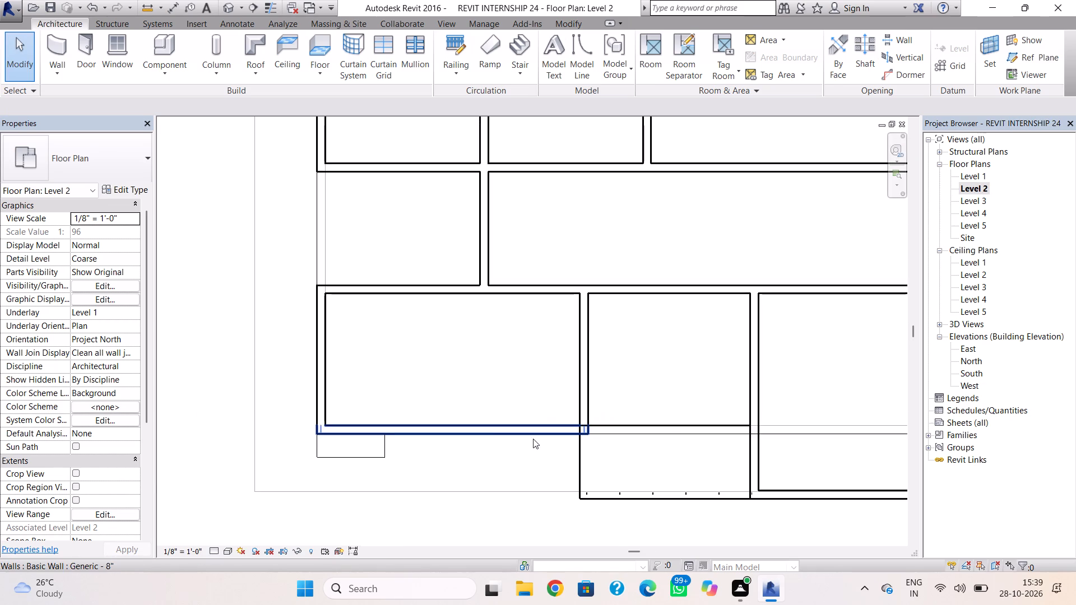
scroll(533, 439, "down", 3)
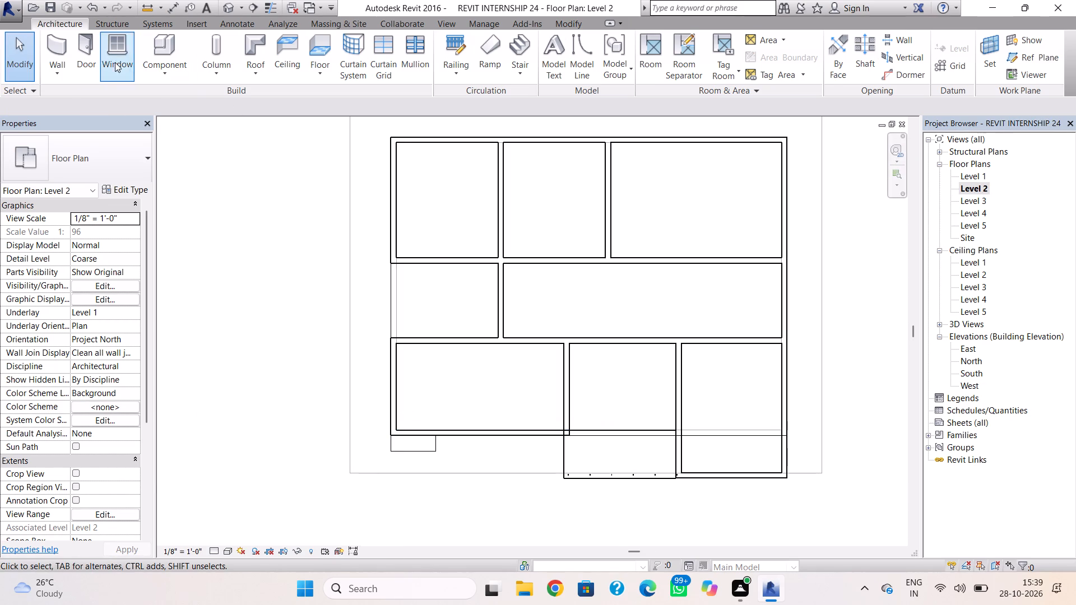
left_click(61, 49)
scroll(493, 426, "up", 3)
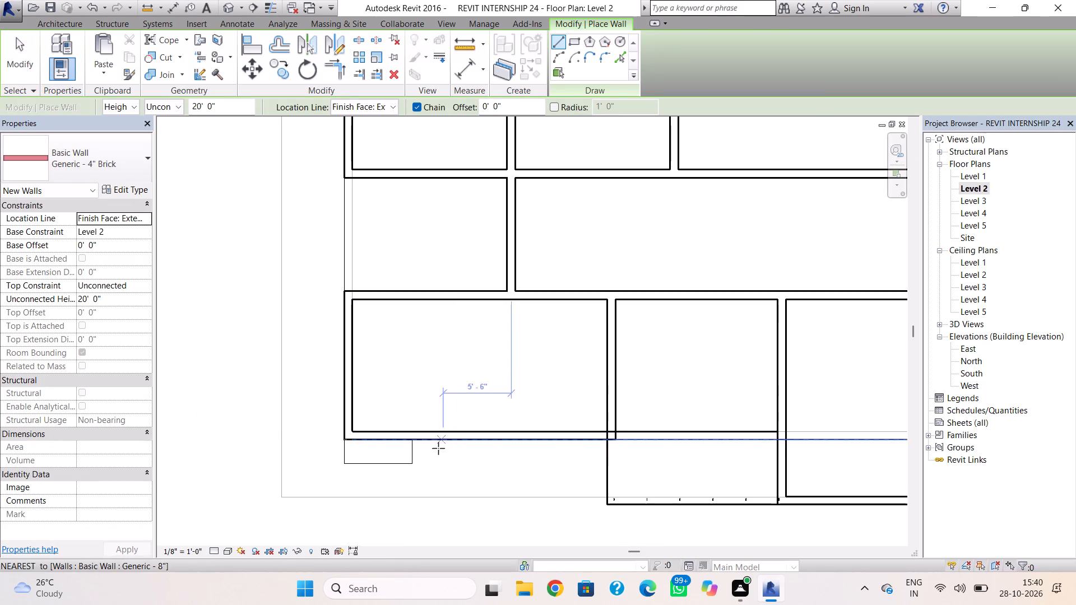
scroll(433, 451, "up", 3)
left_click(403, 432)
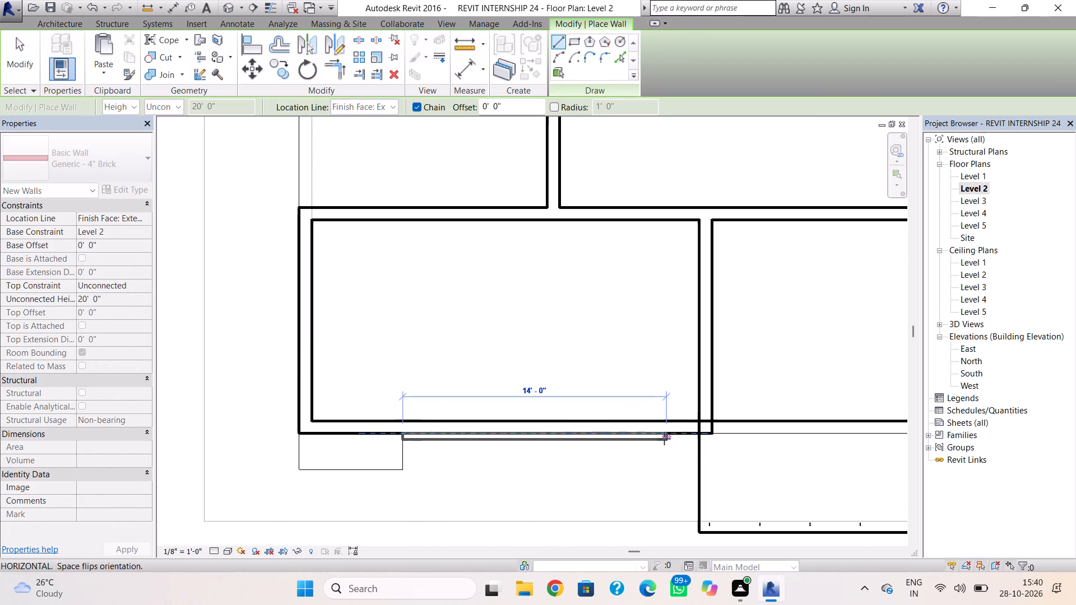
left_click(699, 433)
key("Escape")
key("Escape")
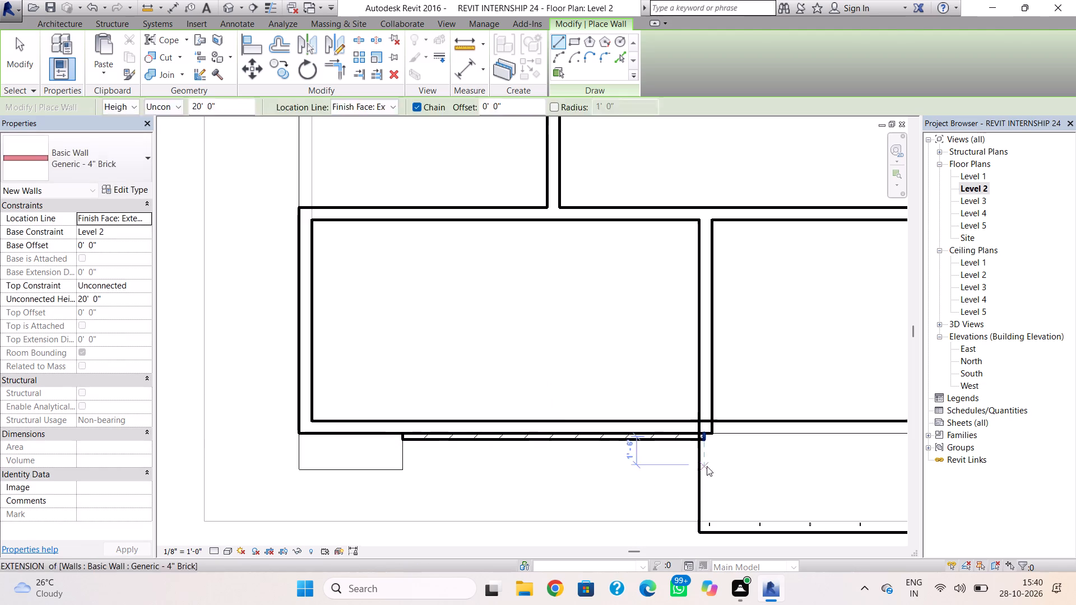
Shorten the brick wall's far end to the face of the projecting wall, making it 15'-9" long.
left_click(706, 439)
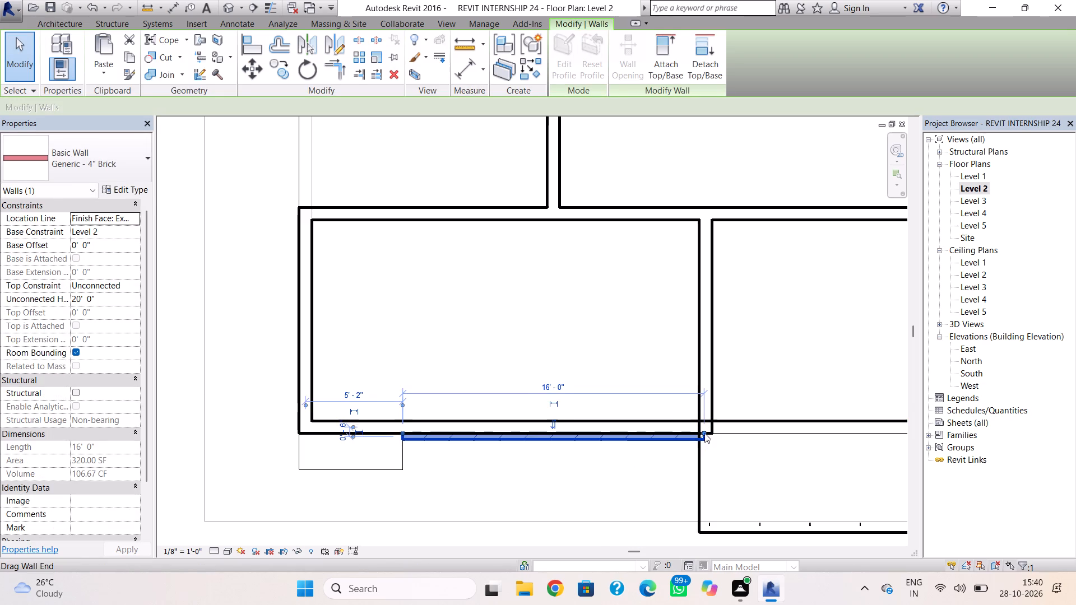
left_click_drag(704, 432, 696, 432)
left_click(671, 467)
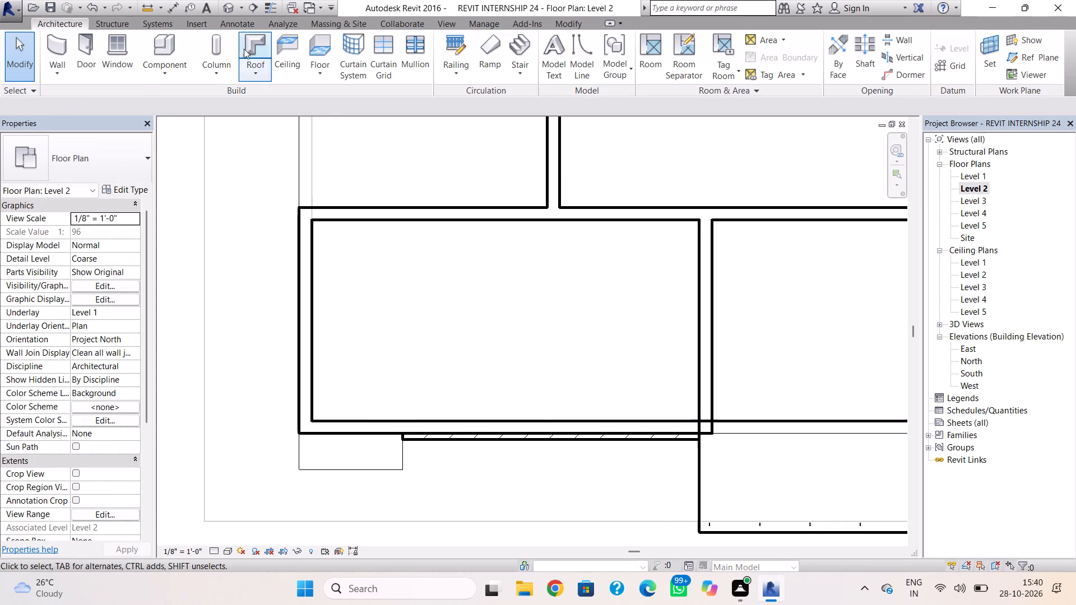
In 3D, extend the brick wall's base down to the ground slab, giving a base offset of -12'-0".
left_click(221, 5)
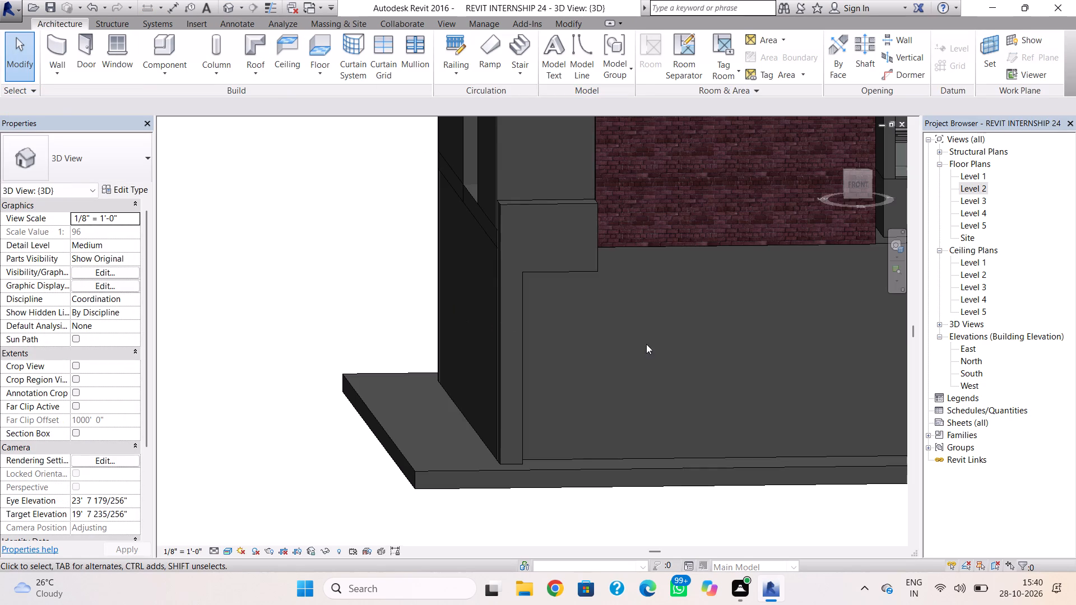
scroll(643, 345, "down", 2)
middle_click_drag(637, 350, 470, 443)
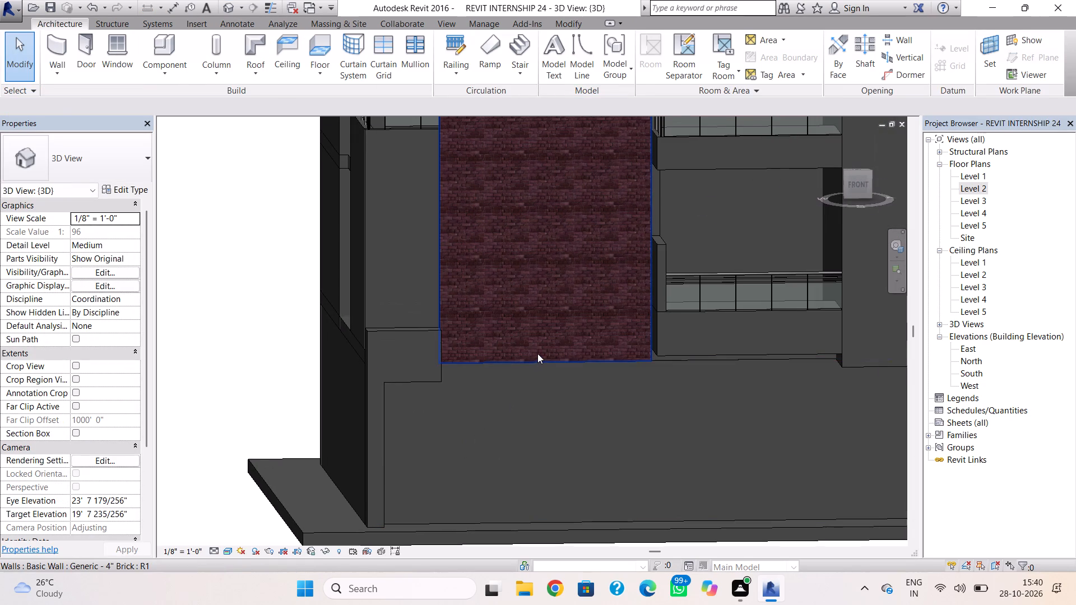
left_click(537, 353)
left_click_drag(543, 365, 548, 467)
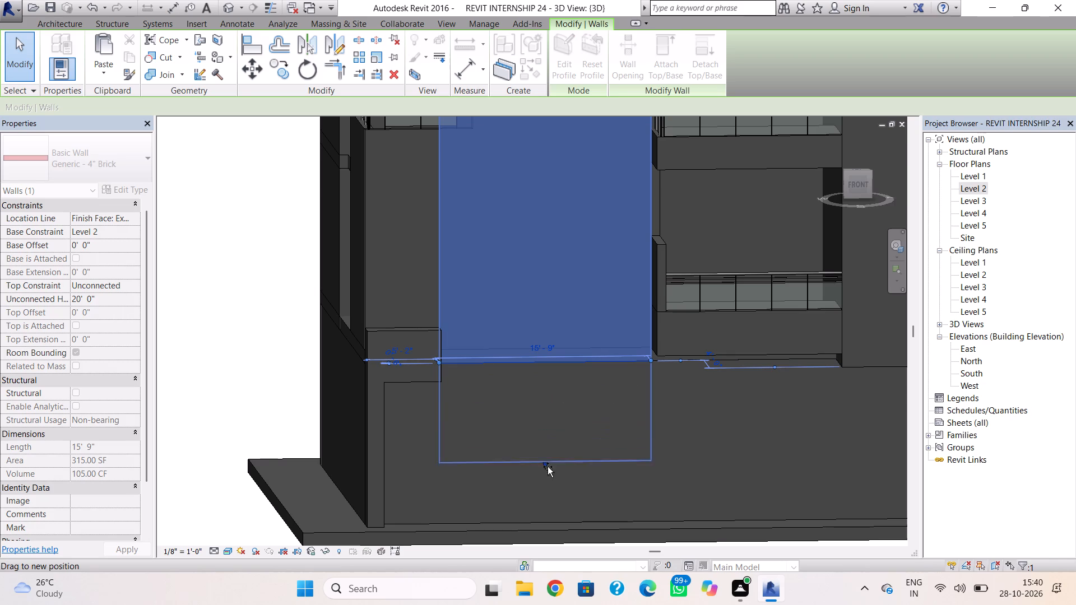
left_click_drag(548, 467, 548, 526)
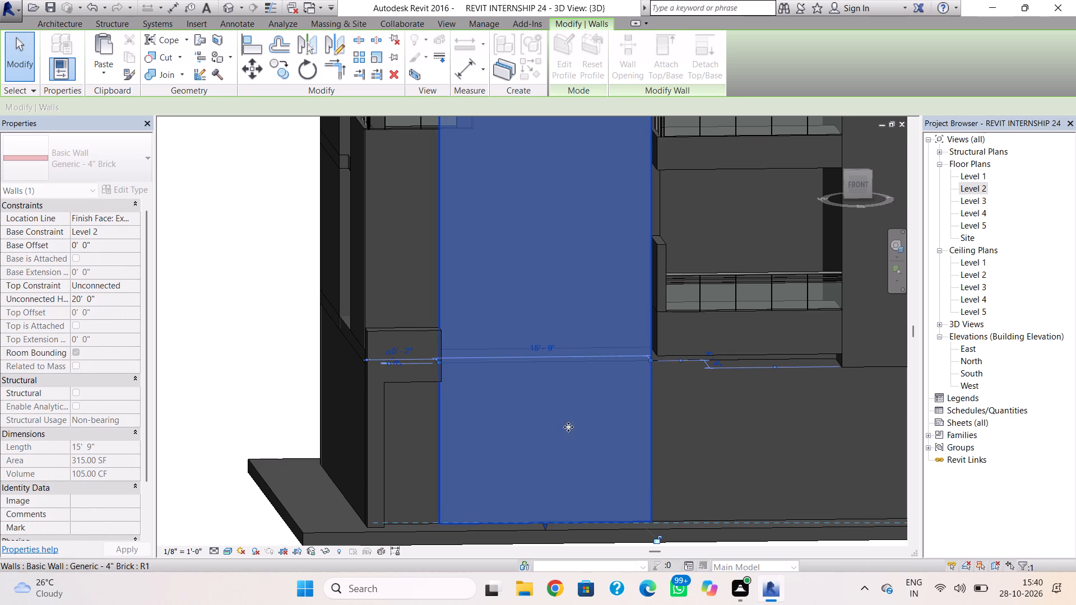
Lower the brick wall's top edge to slightly above the corner feature, for an unconnected height of about 17'-6 1/2".
scroll(568, 426, "down", 2)
middle_click_drag(568, 455, 569, 509)
left_click_drag(553, 225, 573, 376)
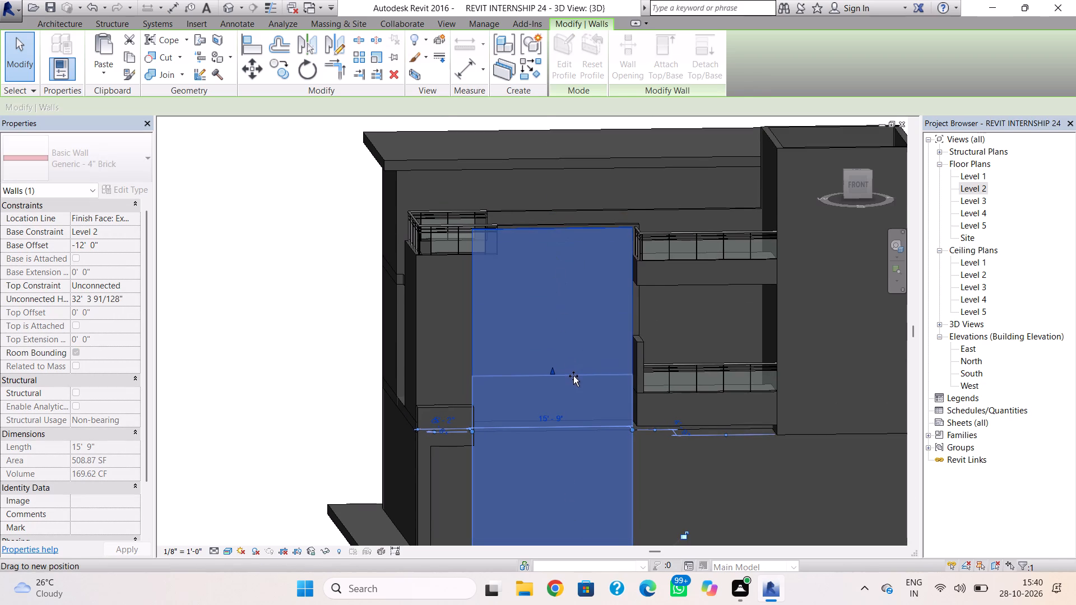
left_click_drag(573, 376, 577, 398)
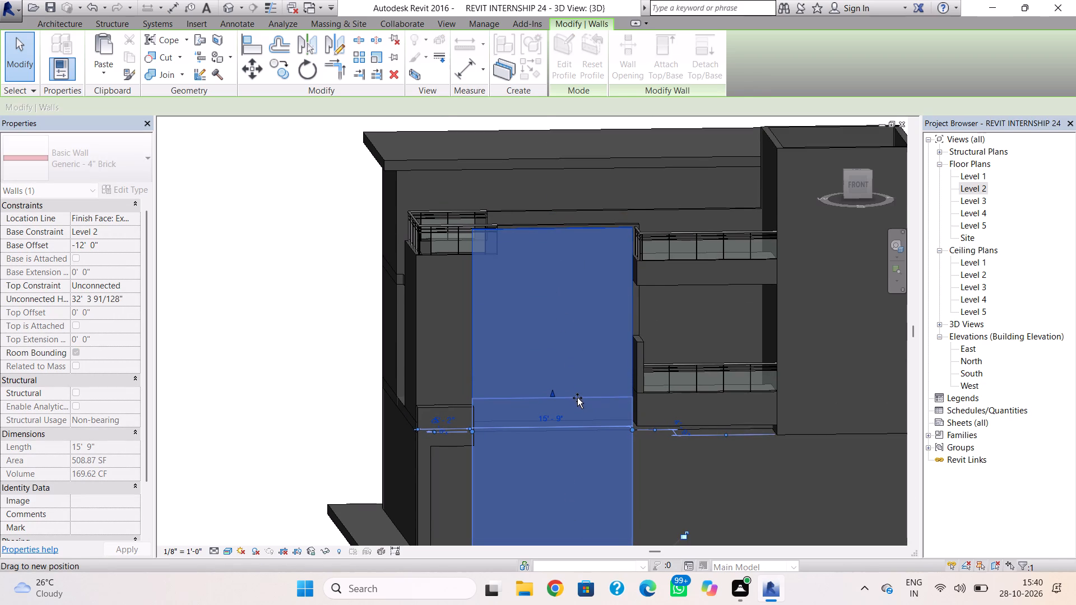
left_click_drag(577, 398, 573, 375)
key("Escape")
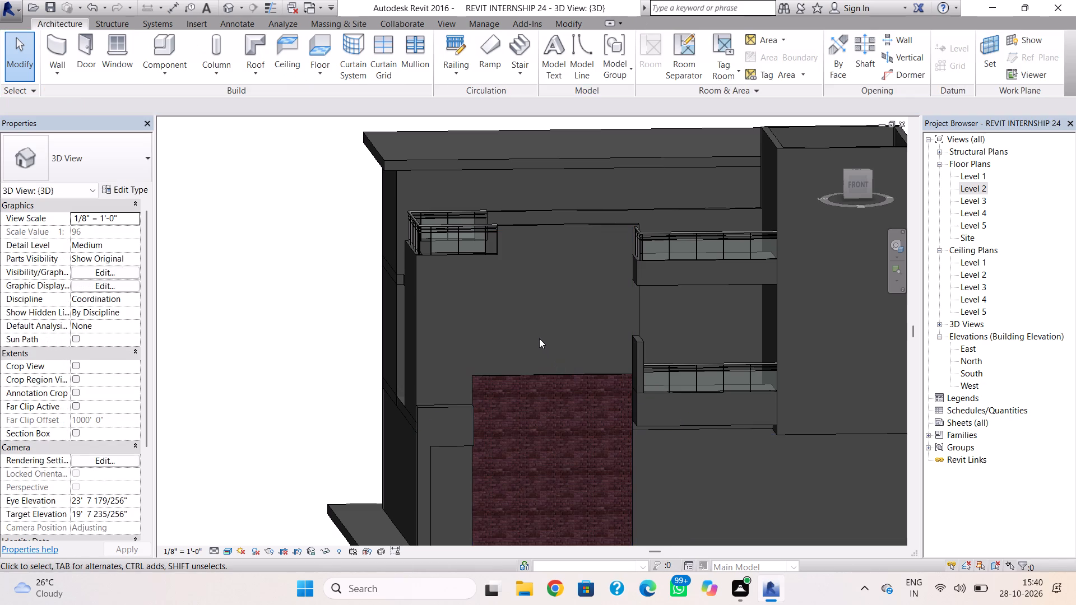
Review the type properties of the Generic - 4" Brick wall.
left_click(534, 383)
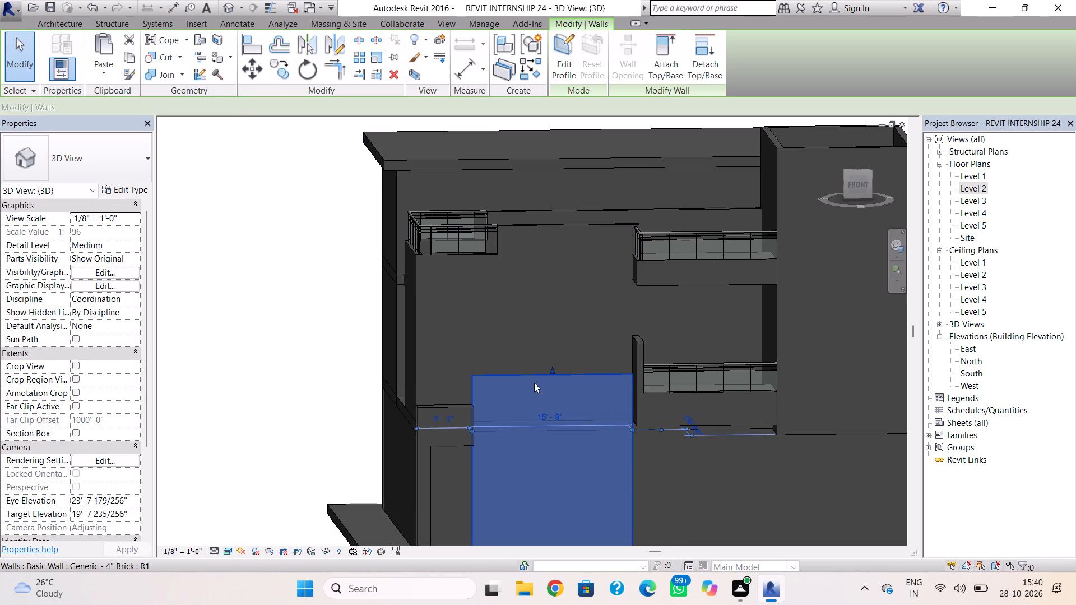
left_click(120, 192)
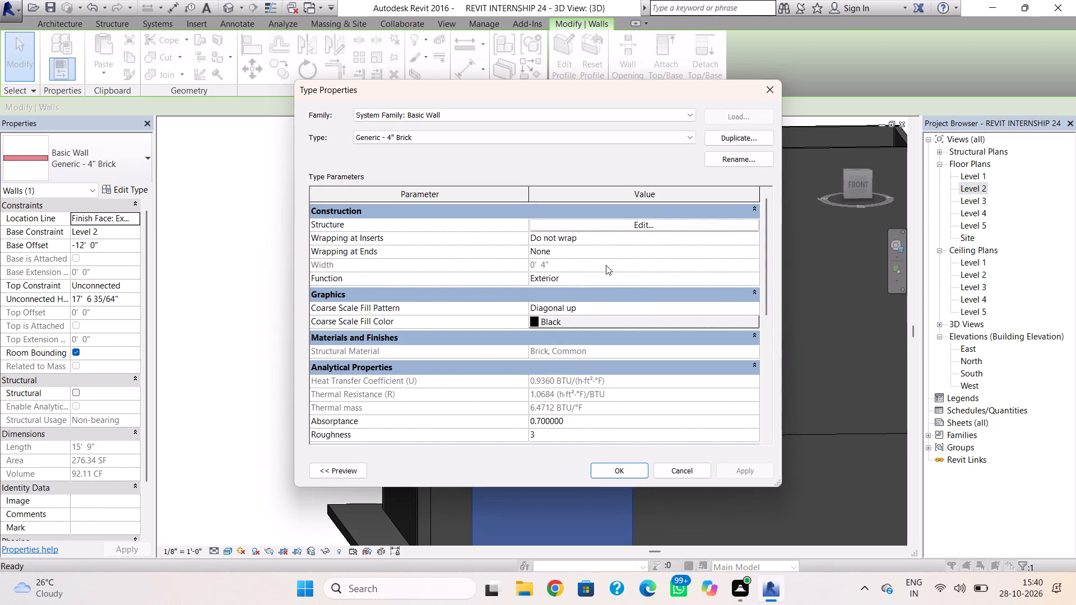
left_click(633, 218)
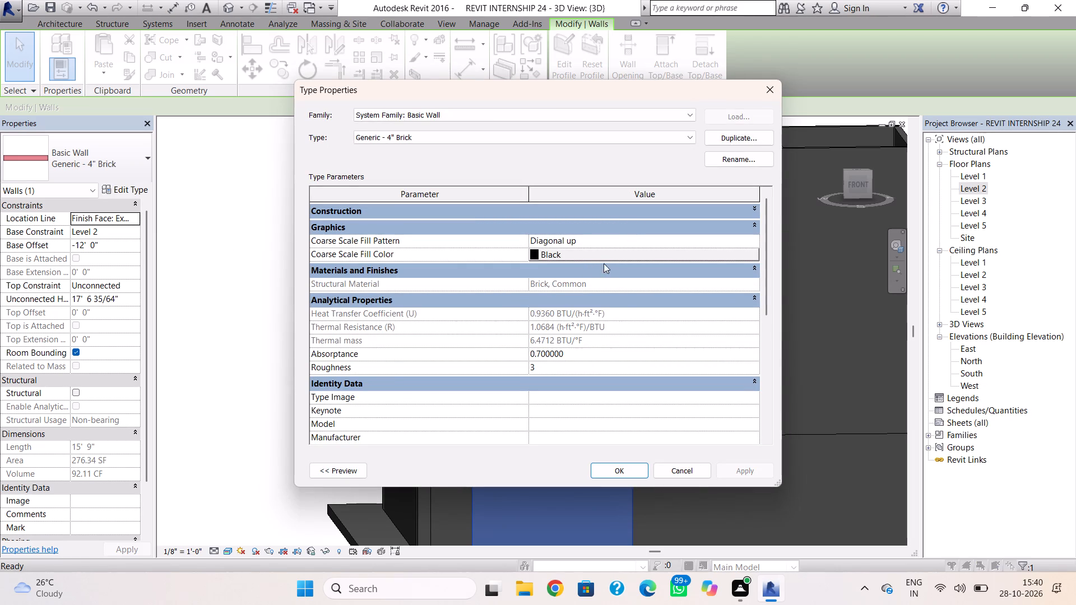
scroll(601, 319, "down", 5)
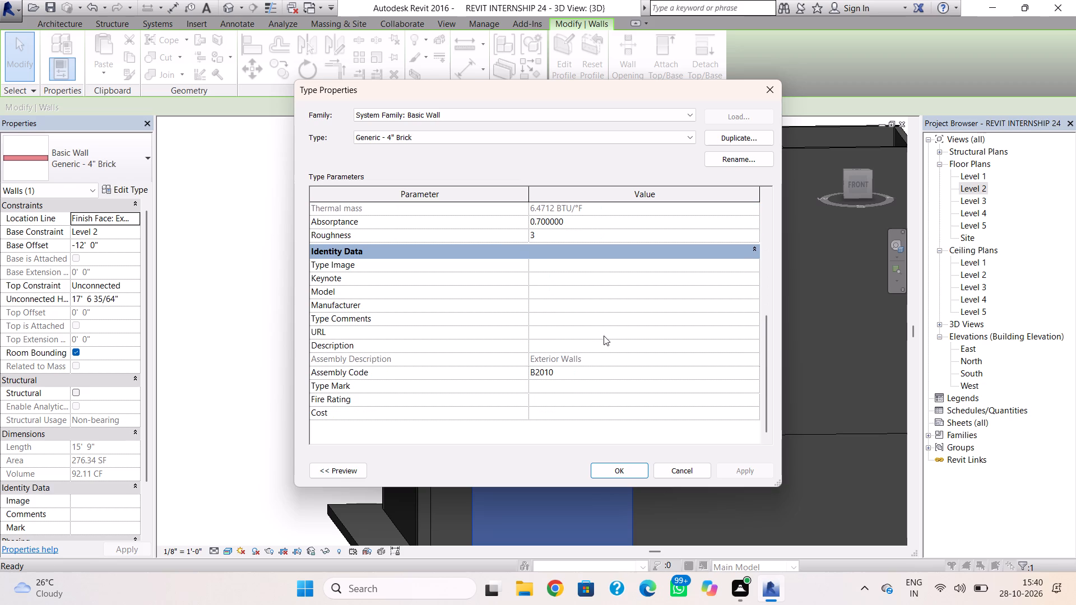
left_click(780, 94)
key("Escape")
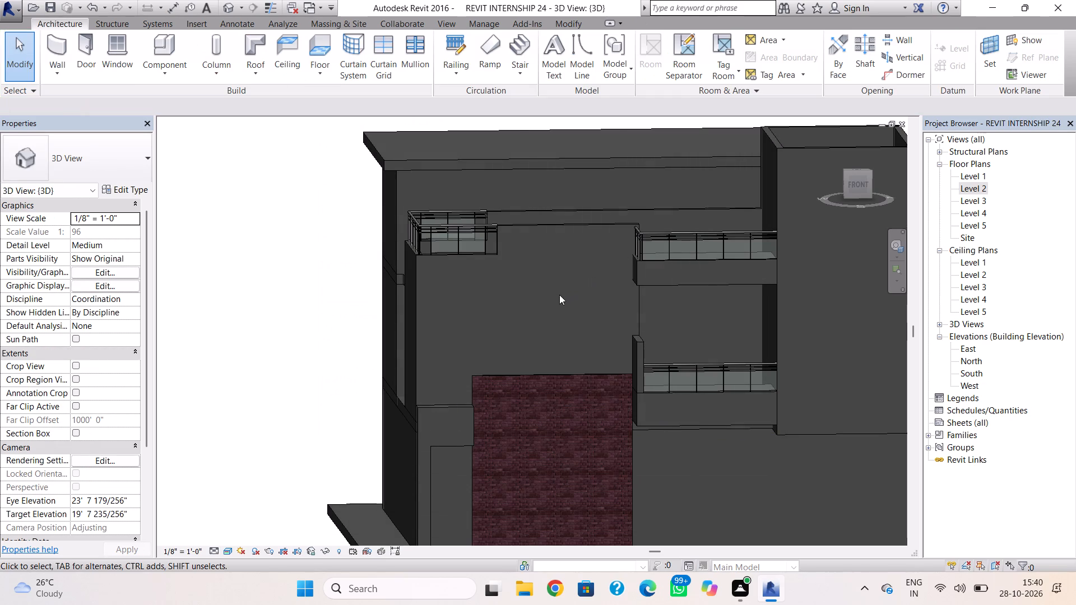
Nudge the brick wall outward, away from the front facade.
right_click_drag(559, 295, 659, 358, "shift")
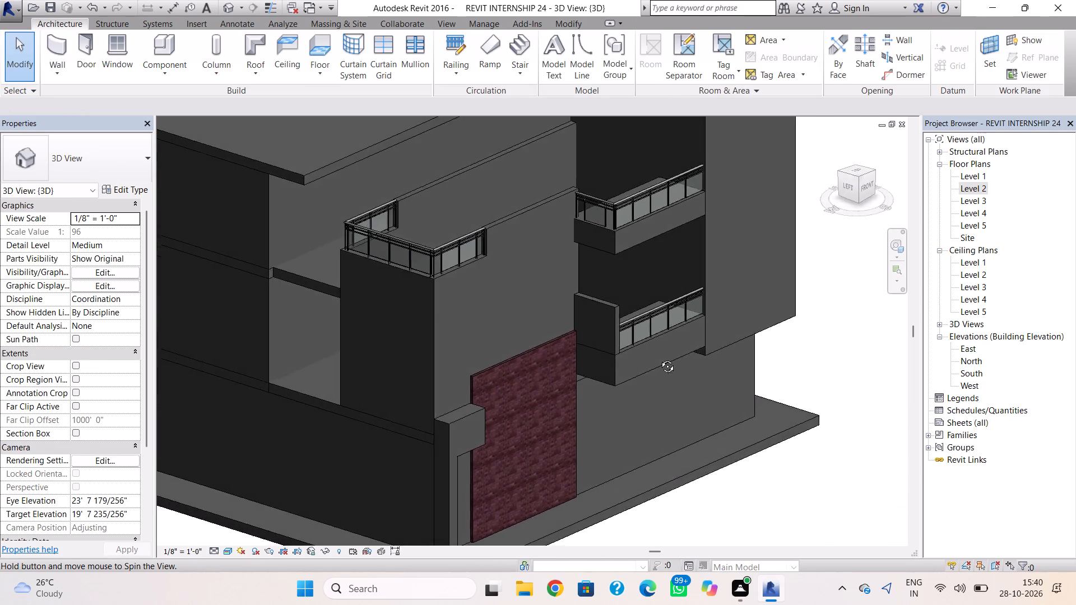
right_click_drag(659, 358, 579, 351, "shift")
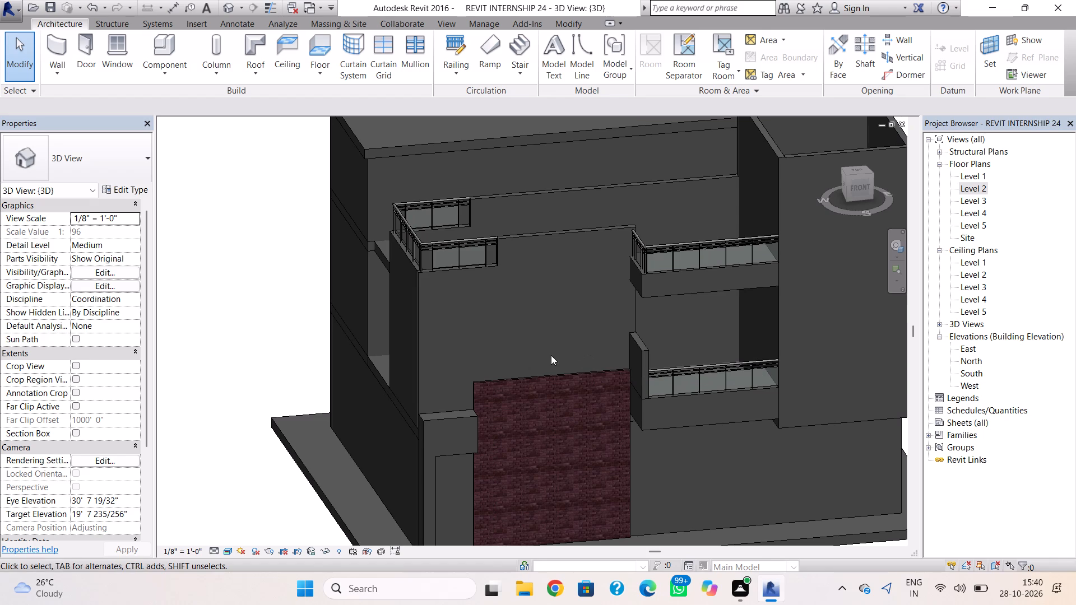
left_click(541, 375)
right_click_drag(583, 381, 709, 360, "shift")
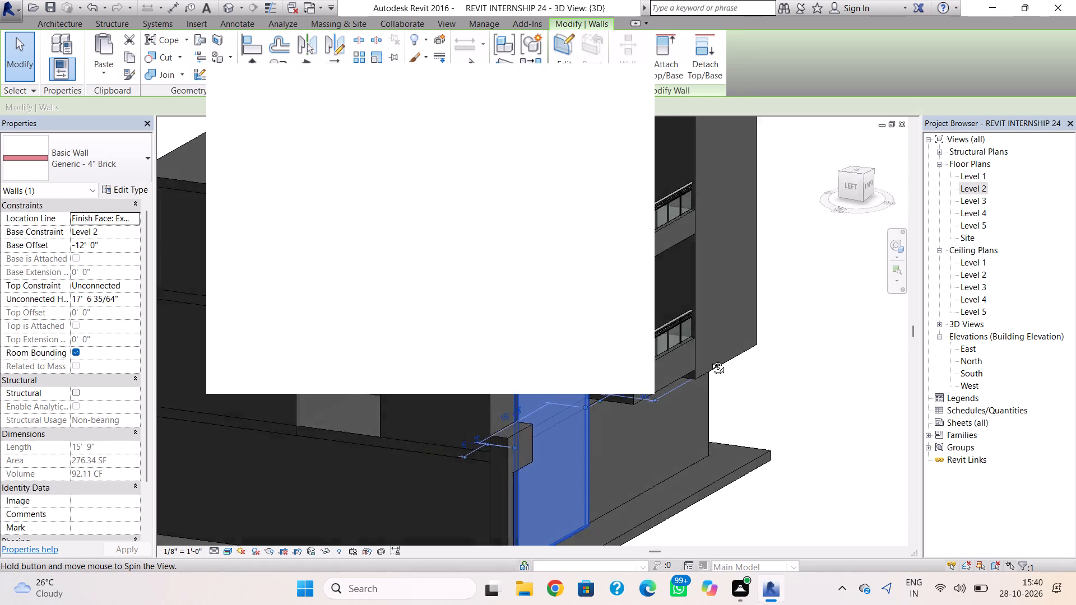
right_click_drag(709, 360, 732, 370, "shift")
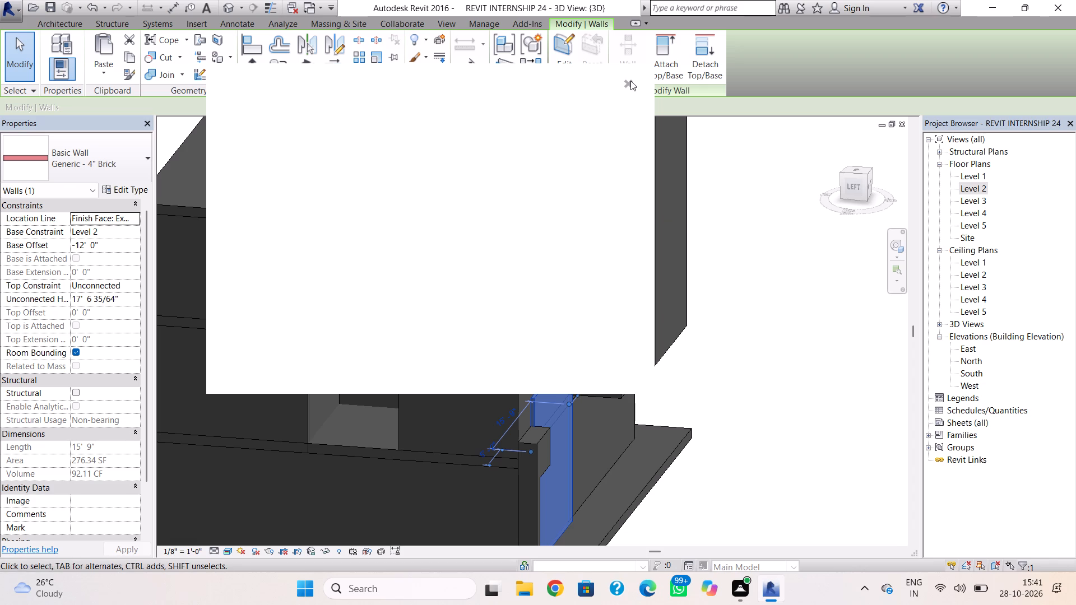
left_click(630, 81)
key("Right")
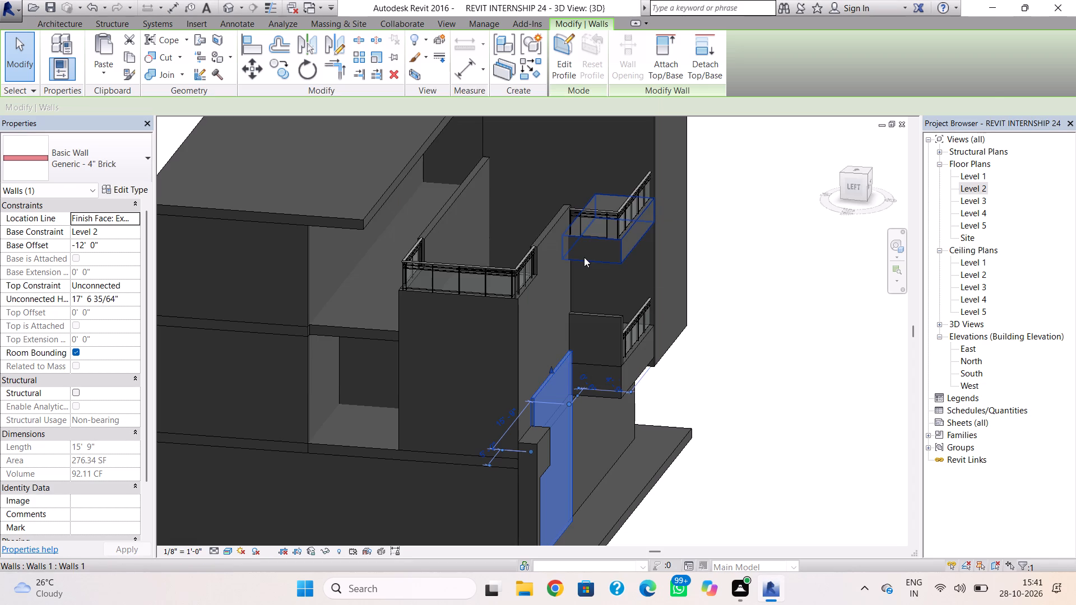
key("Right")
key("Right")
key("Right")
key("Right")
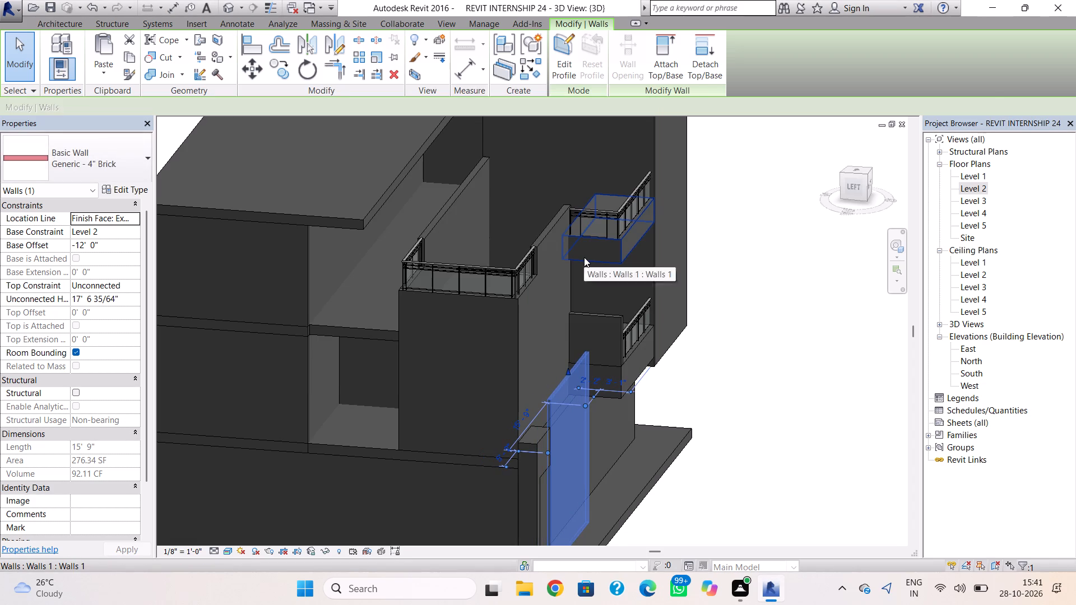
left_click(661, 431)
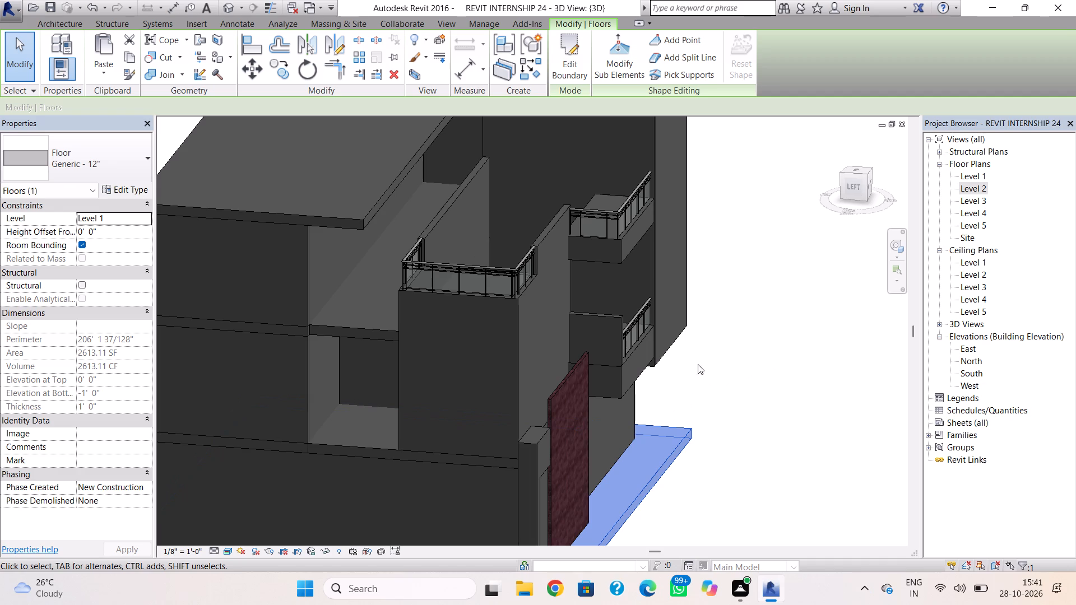
Push the in-place corner feature's back face into the building and pull its front face inward to reduce its projection.
left_click(528, 440)
scroll(534, 439, "up", 3)
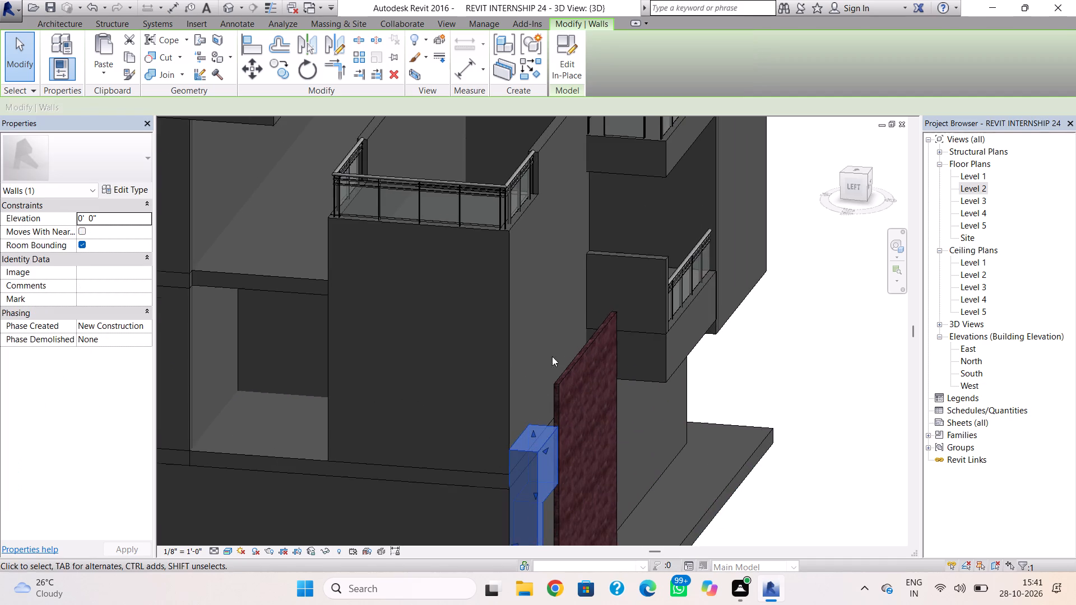
scroll(555, 361, "down", 3)
middle_click_drag(543, 384, 567, 284)
scroll(549, 387, "up", 4)
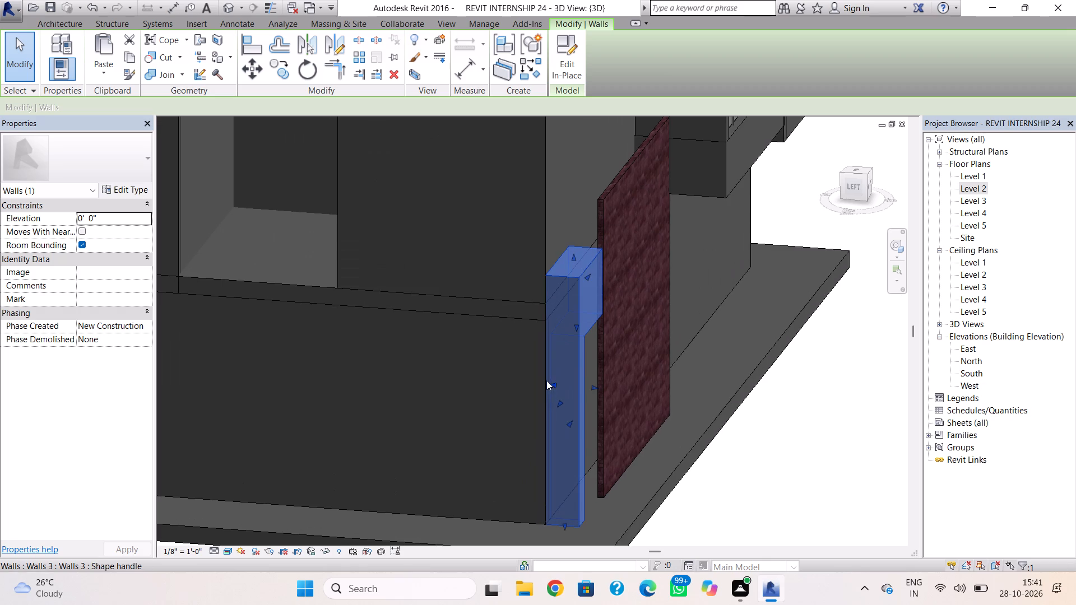
left_click_drag(551, 383, 534, 377)
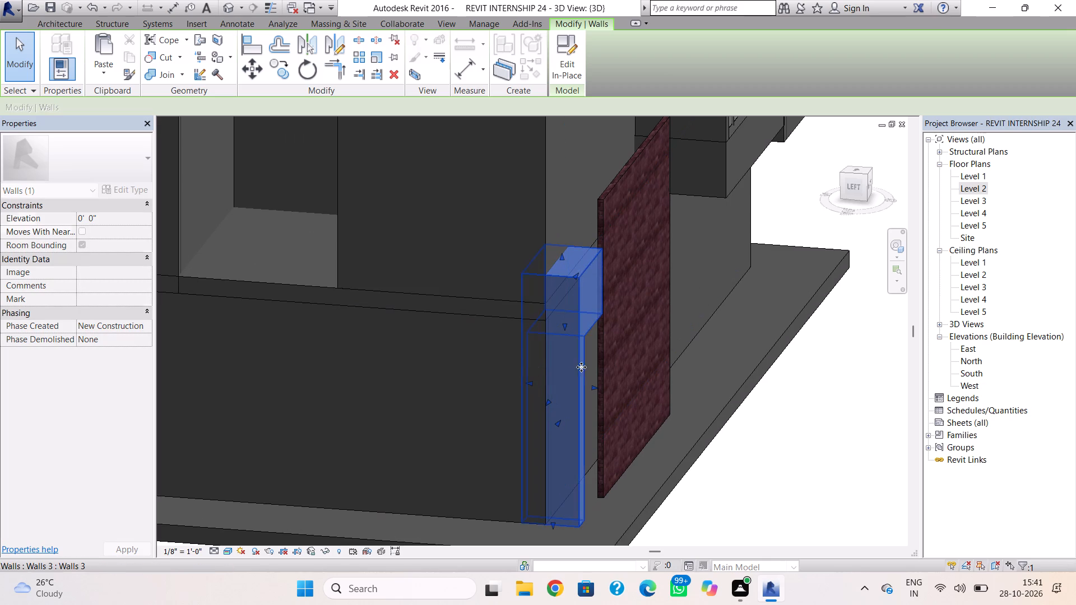
left_click_drag(596, 386, 569, 384)
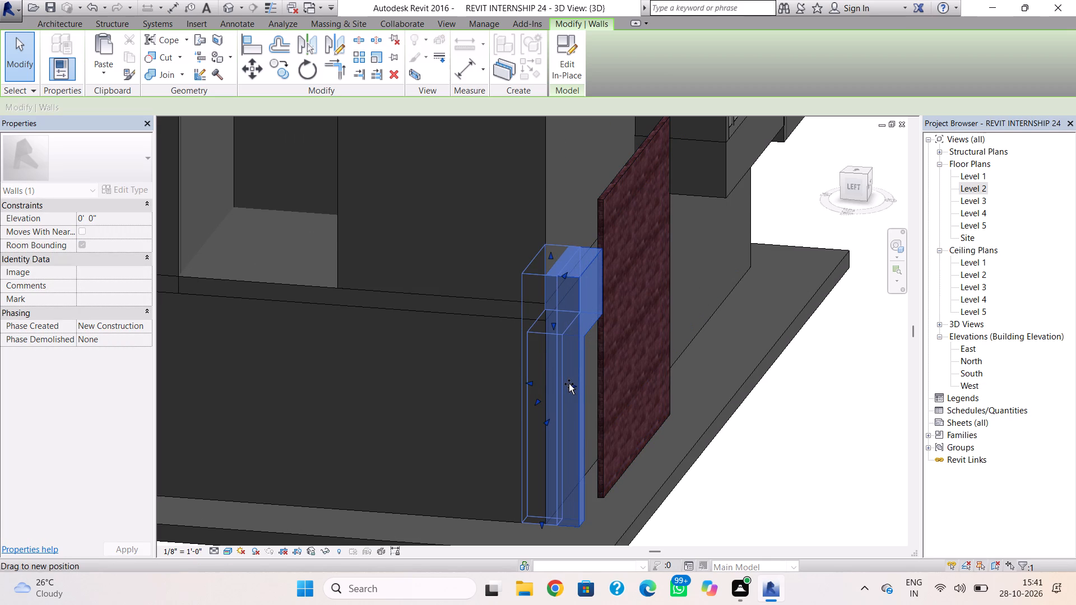
left_click_drag(569, 384, 571, 387)
key("Escape")
Nudge the brick wall back toward the front facade until it sits near the corner feature's front face.
left_click(605, 382)
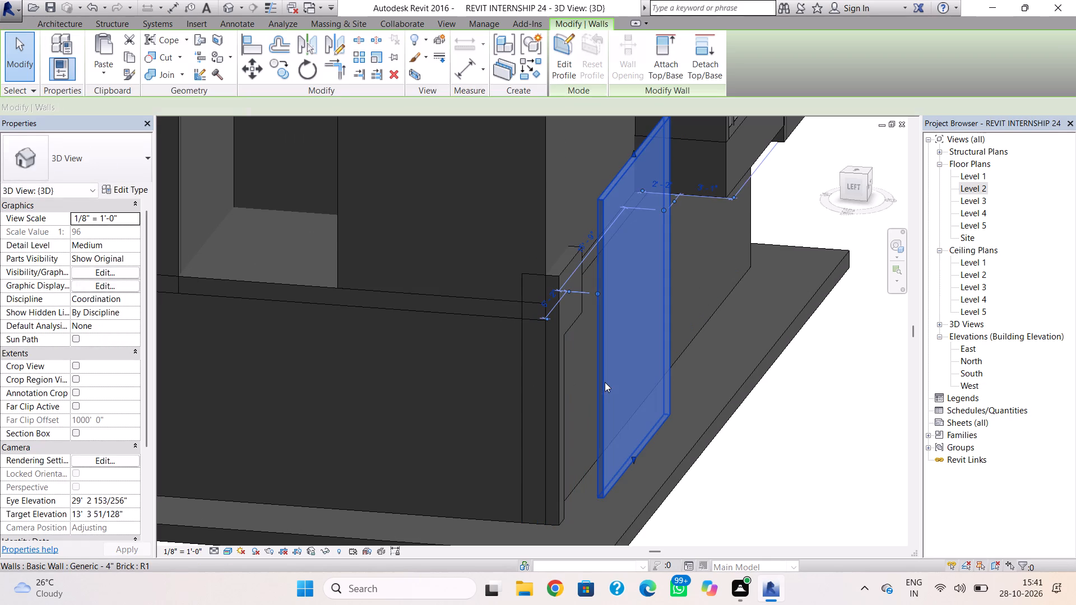
key("Left")
key("Left")
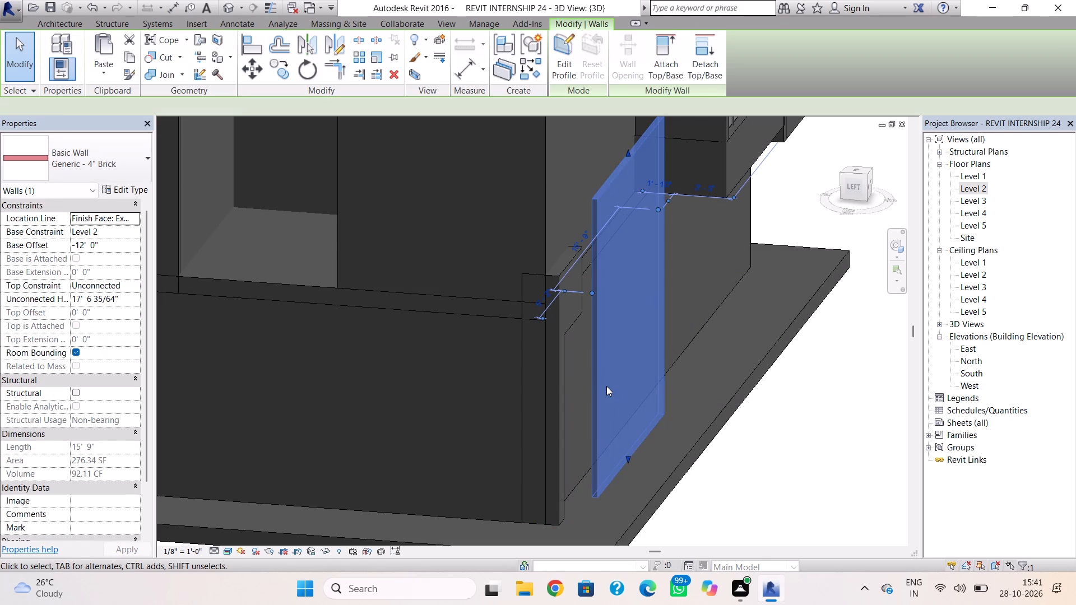
key("Left")
key("Left")
key("Left")
key("Left")
key("Left")
key("Left")
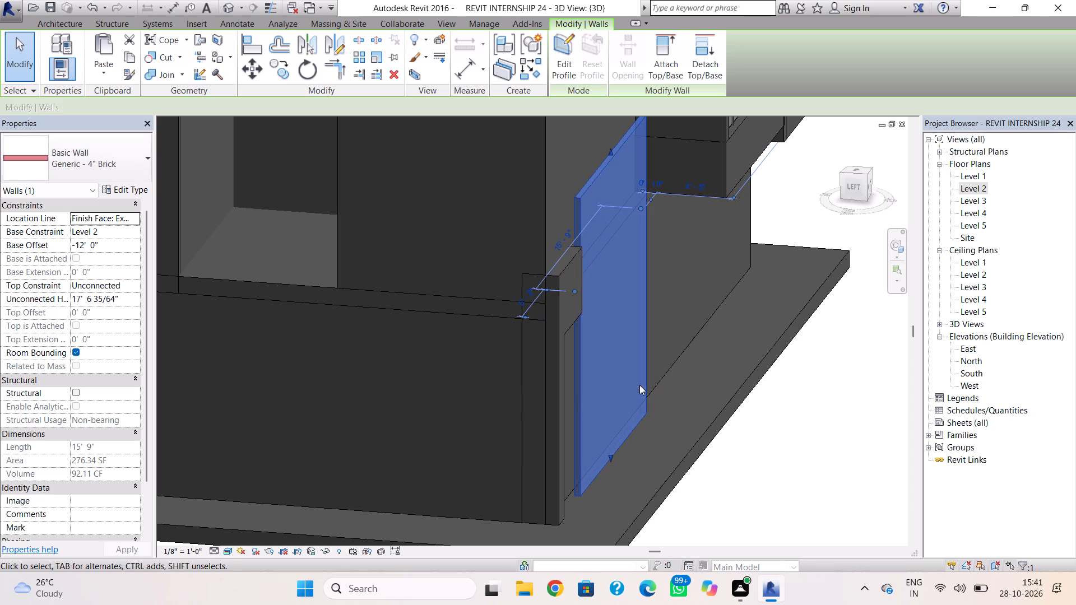
left_click(715, 359)
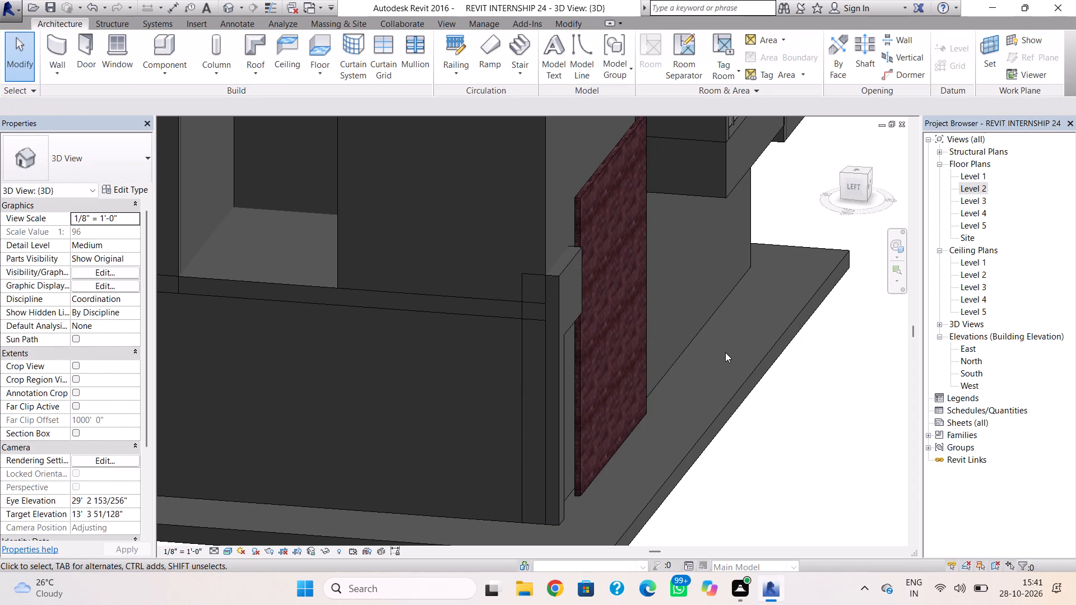
In the Generic - 4" Brick wall's profile, sketch a lower-corner notch about 4 ft wide, from about 7 ft below the top edge to the base.
key("Escape")
right_click_drag(741, 344, 588, 248, "shift")
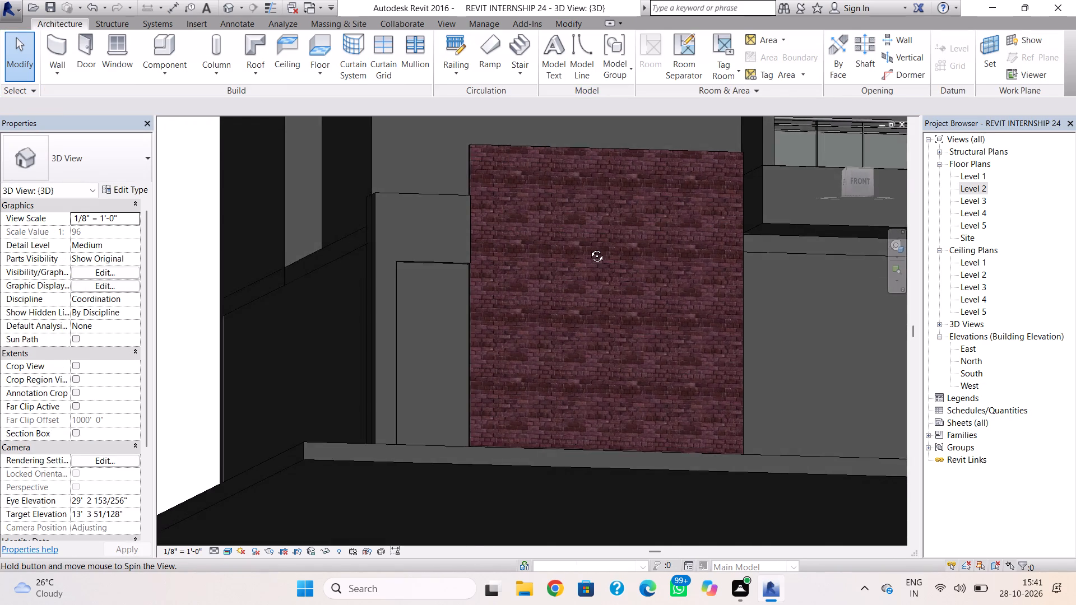
right_click_drag(588, 248, 578, 300, "shift")
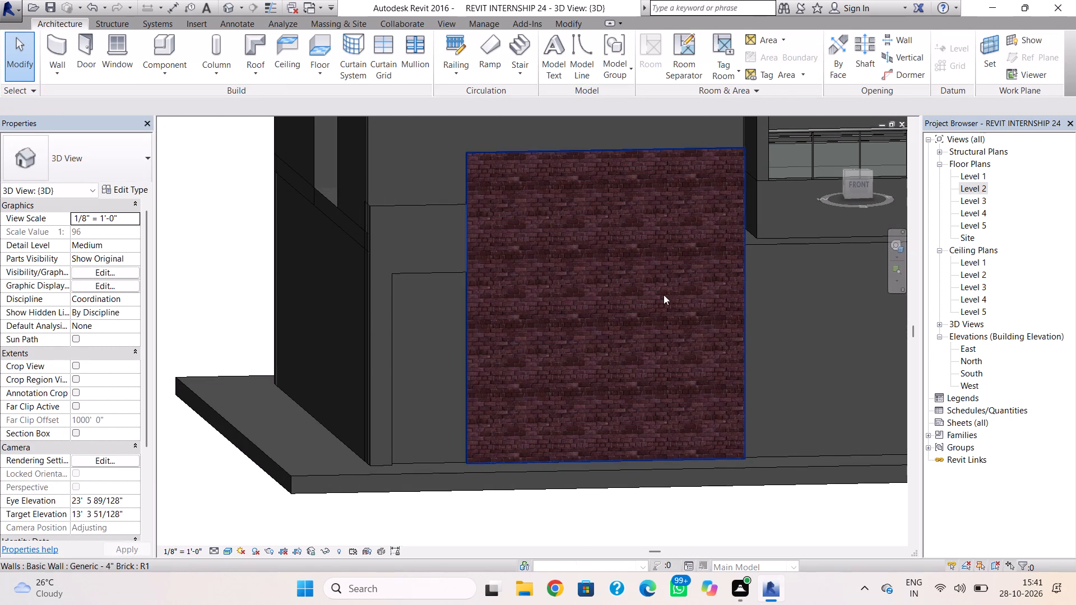
double_click(739, 294)
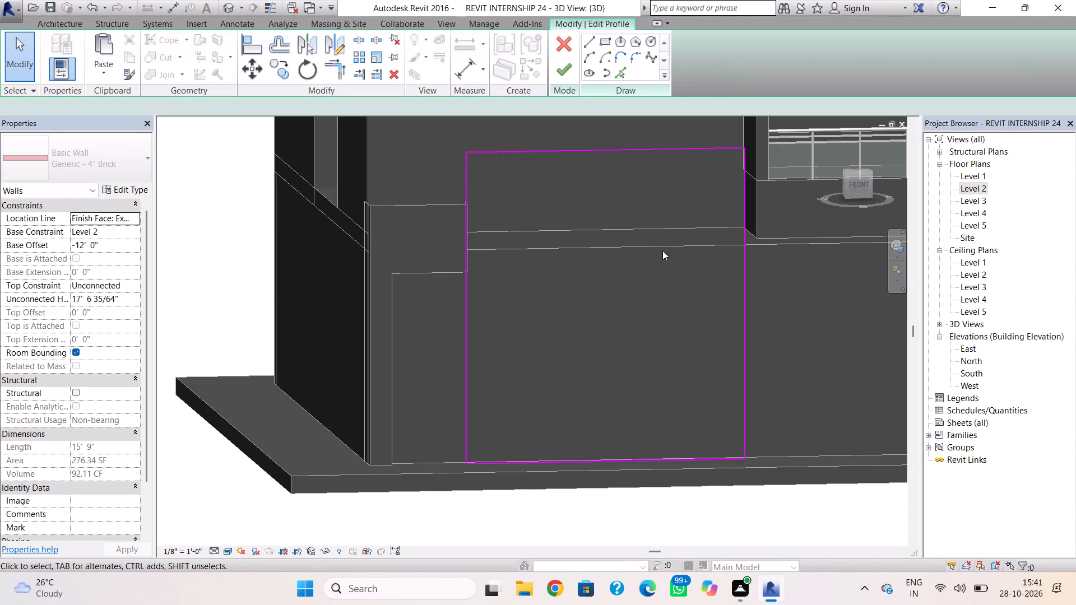
left_click(587, 43)
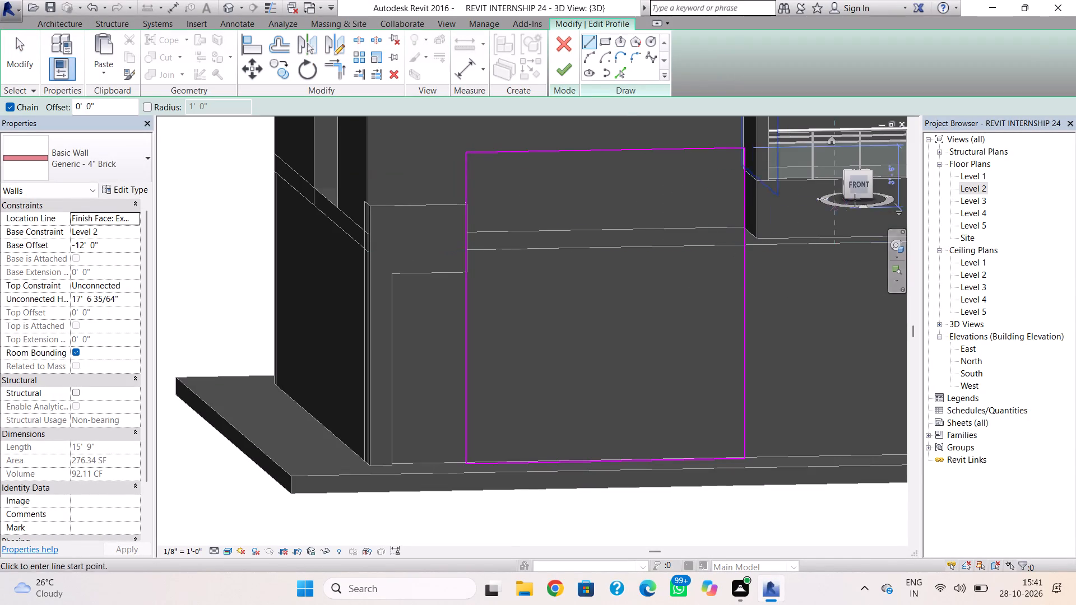
left_click(862, 185)
scroll(778, 229, "up", 4)
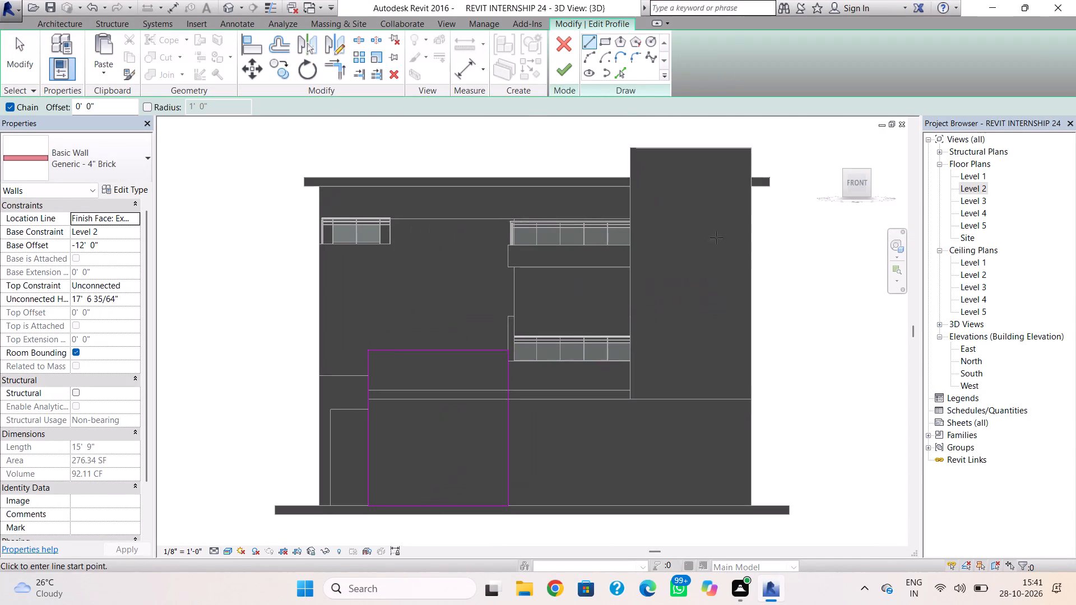
scroll(511, 404, "up", 4)
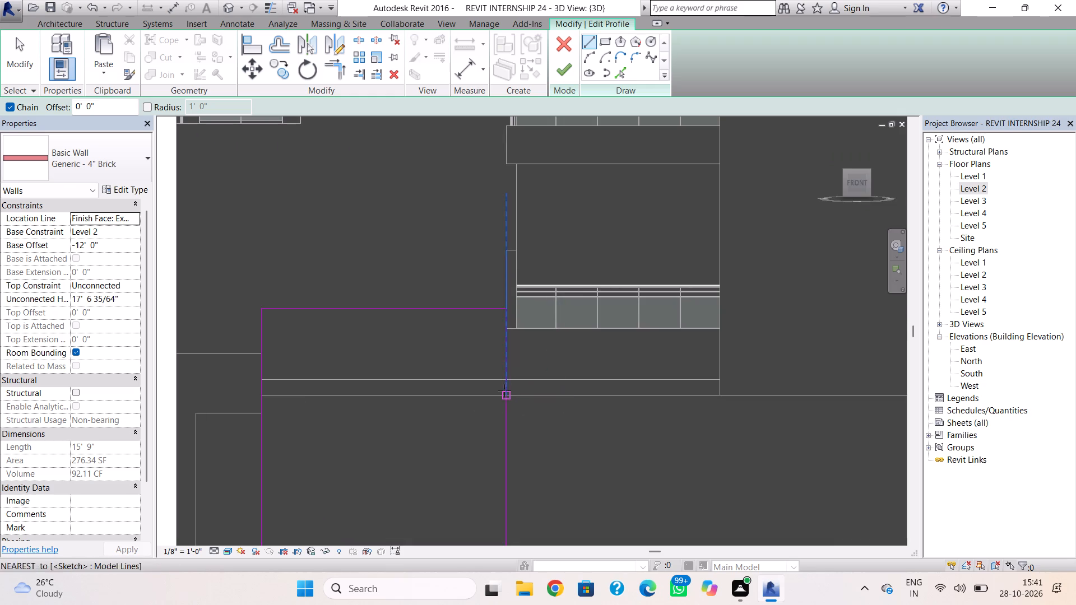
left_click(510, 420)
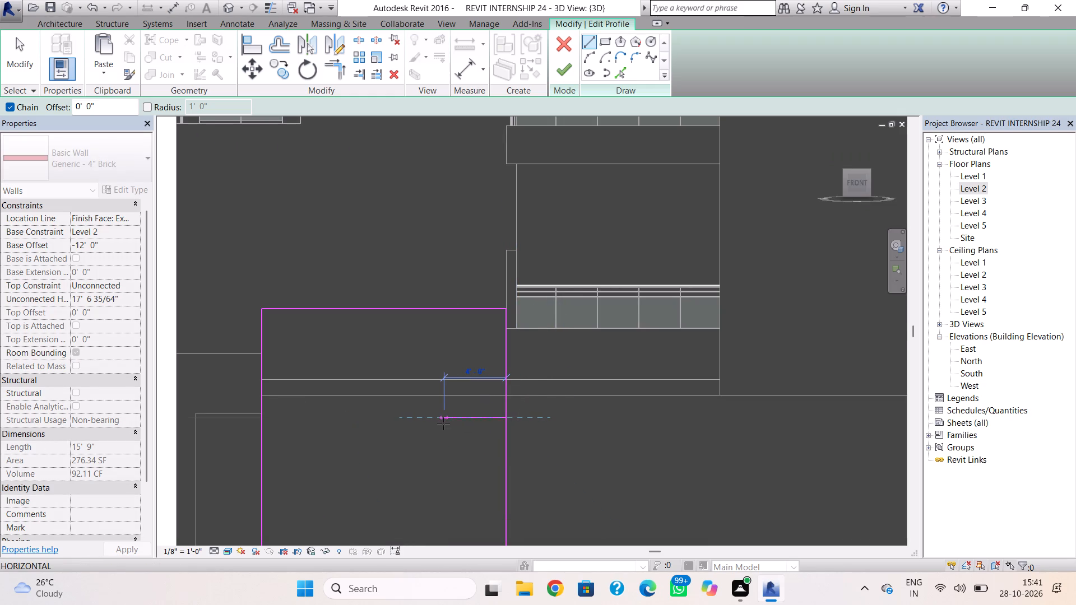
left_click(443, 424)
scroll(447, 455, "down", 3)
middle_click_drag(447, 455, 452, 318)
scroll(460, 373, "up", 5)
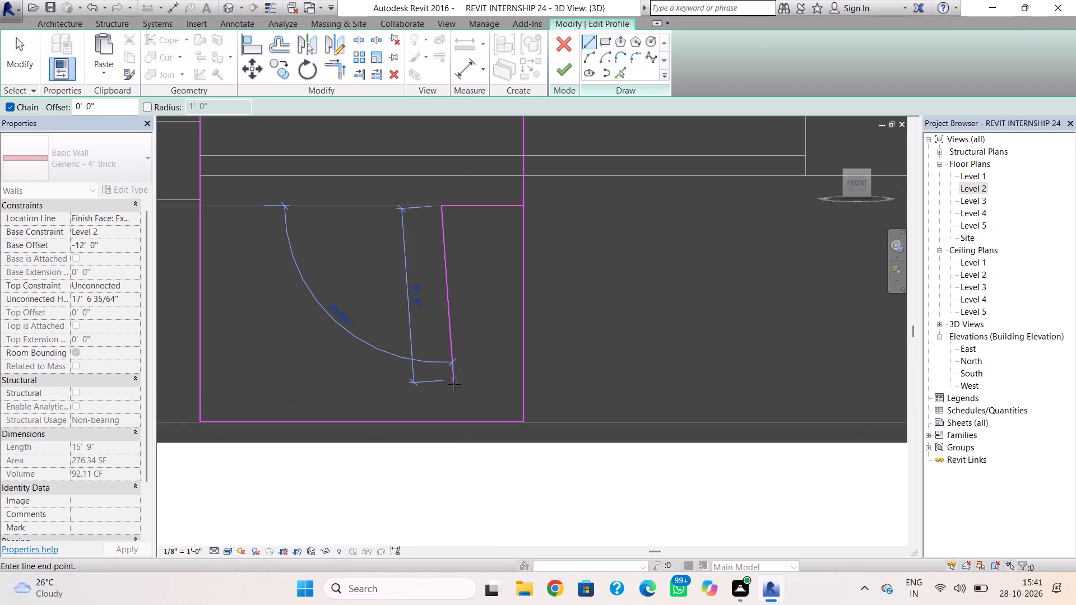
left_click(441, 420)
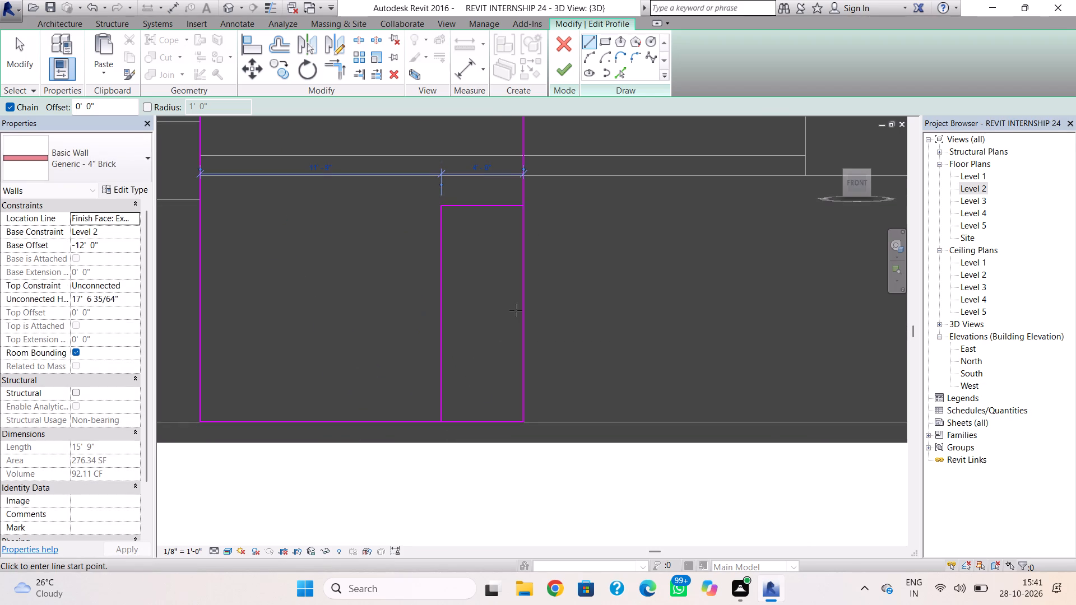
Shorten the brick profile's outer side line and bottom line to meet the notch lines, and finish the profile edit.
key("Escape")
left_click(527, 315)
key("Escape")
key("Escape")
left_click(524, 335)
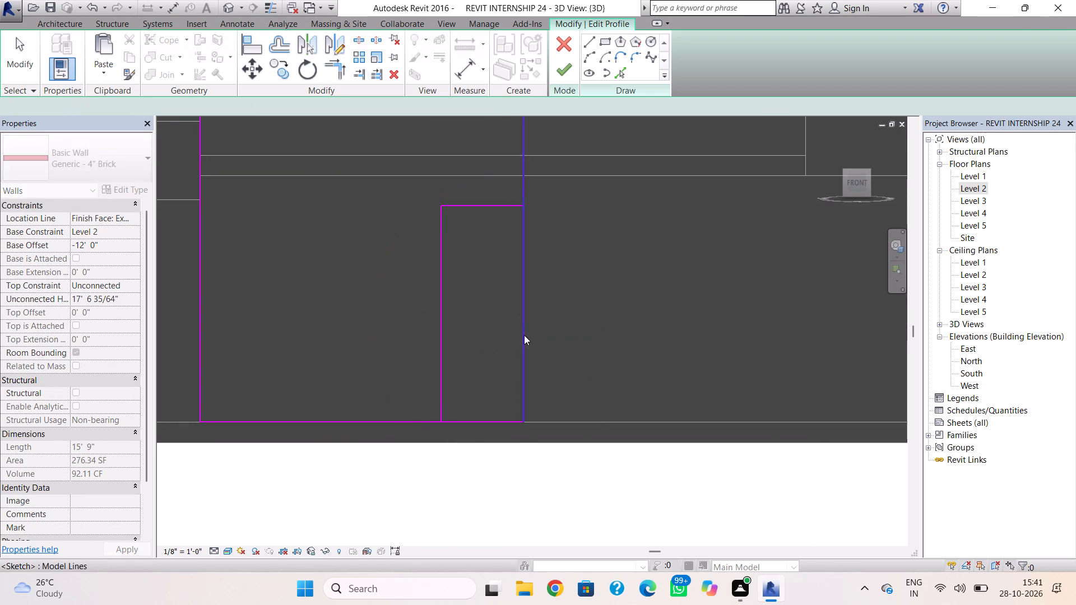
left_click_drag(526, 422, 530, 211)
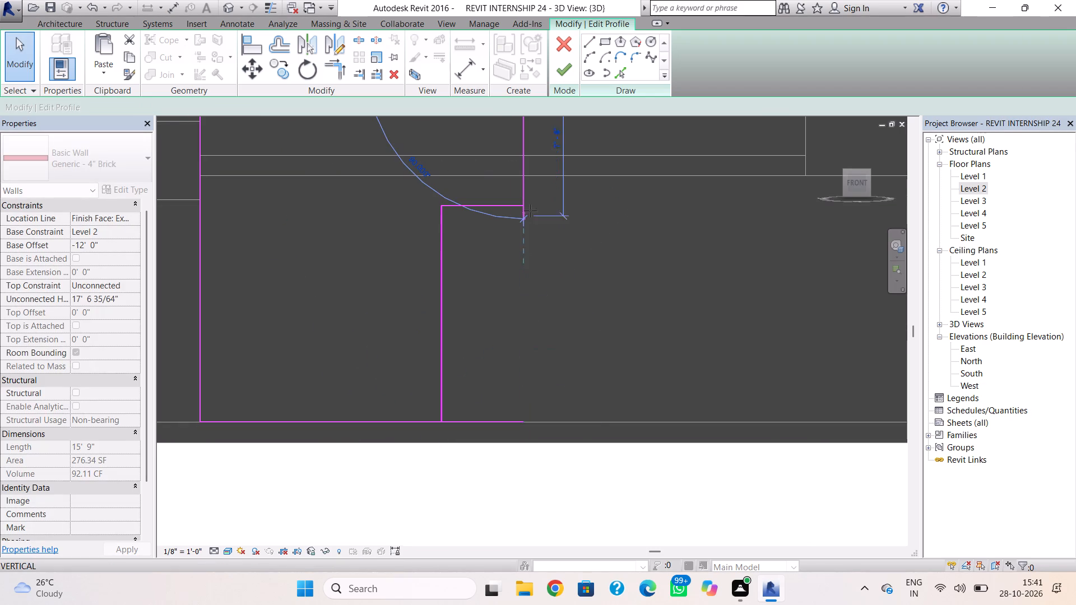
left_click_drag(530, 211, 529, 206)
key("Escape")
left_click(512, 415)
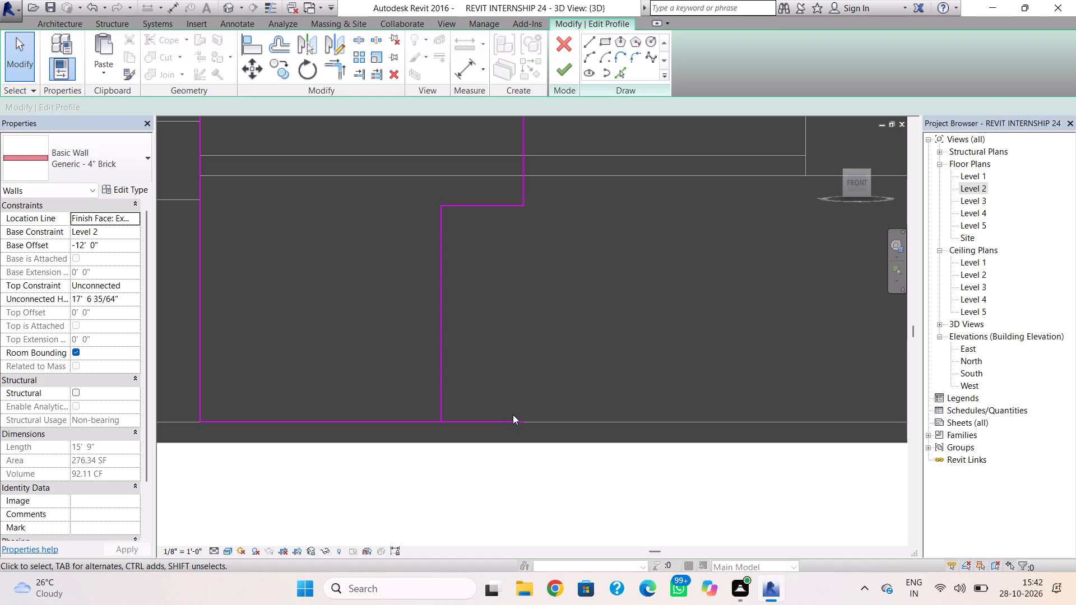
left_click(516, 418)
left_click_drag(523, 420, 448, 421)
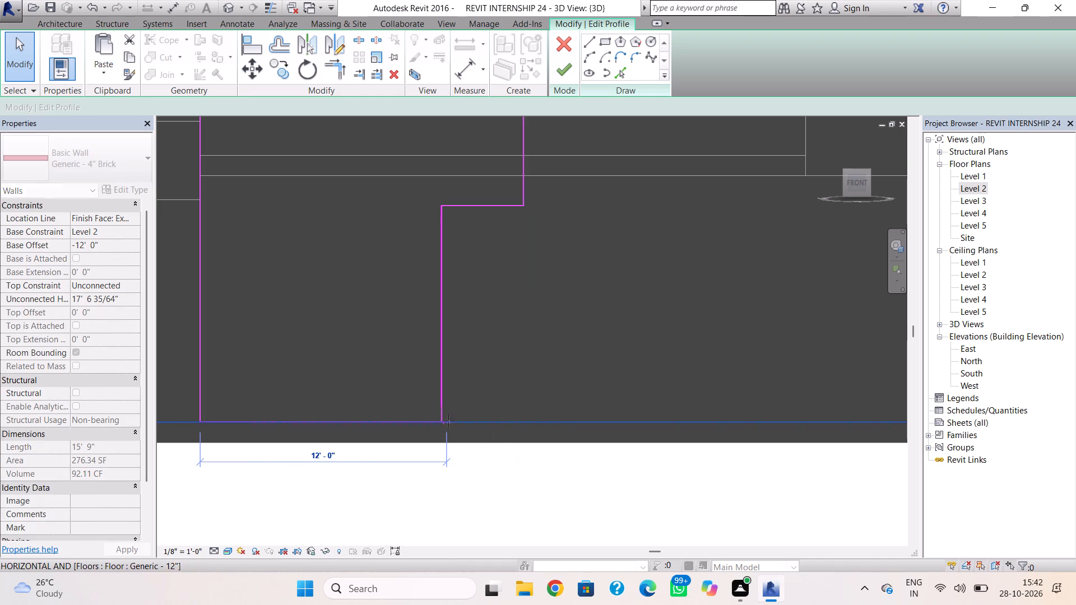
left_click_drag(448, 421, 446, 421)
left_click(484, 376)
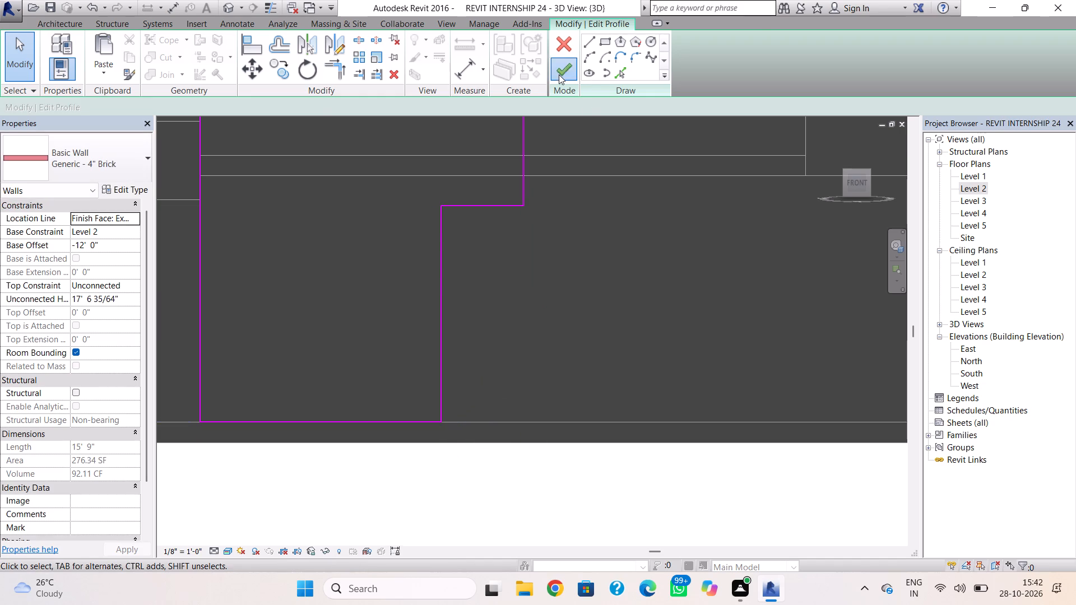
left_click(559, 75)
key("Escape")
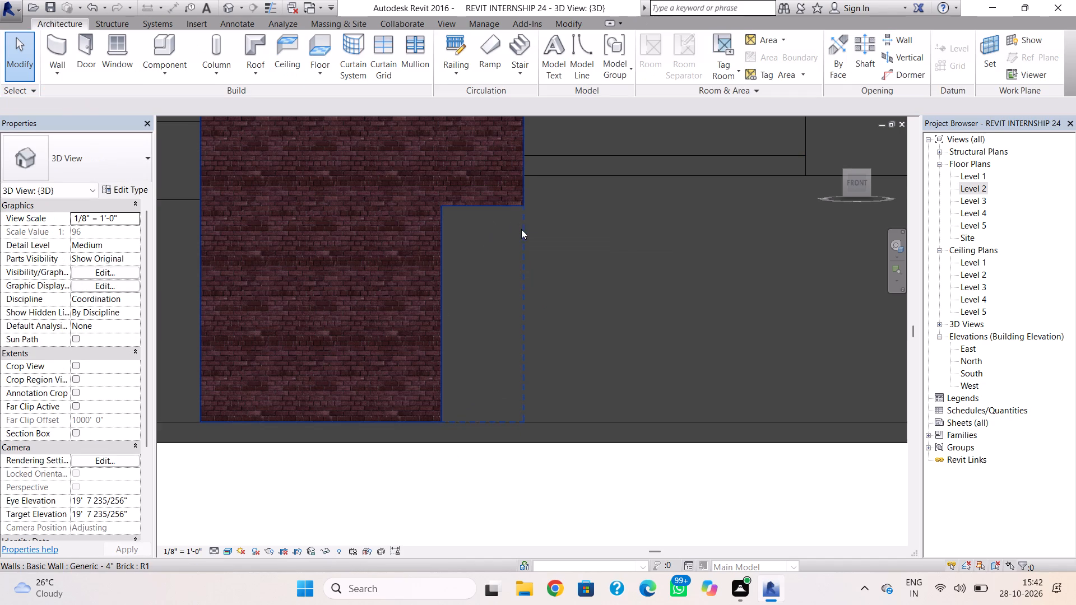
Examine the notched brick wall against the facade from an angled view and from the front.
scroll(521, 233, "down", 3)
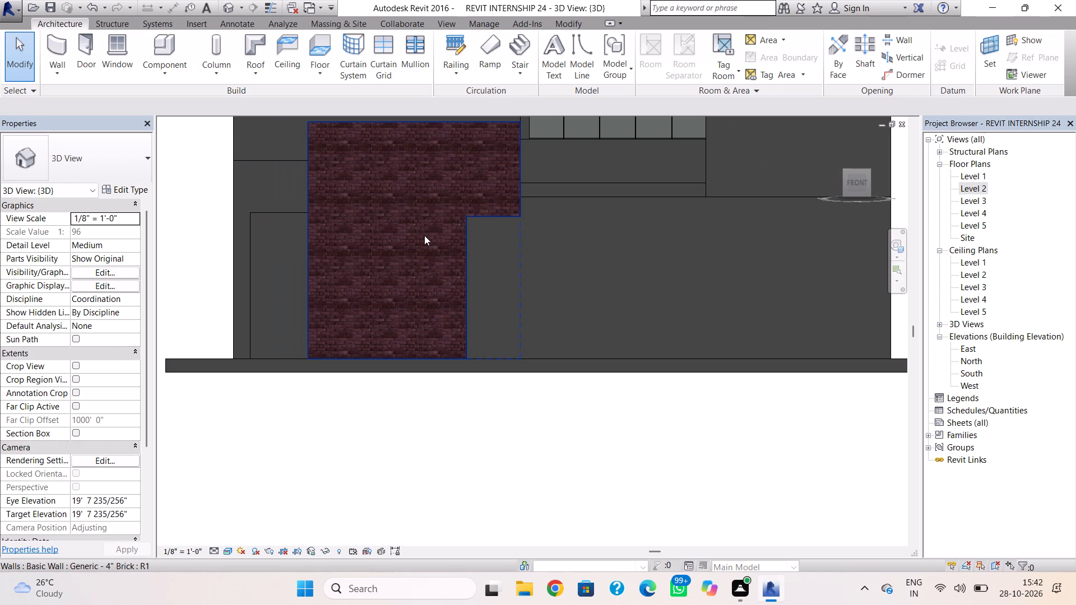
right_click_drag(423, 235, 485, 296, "shift")
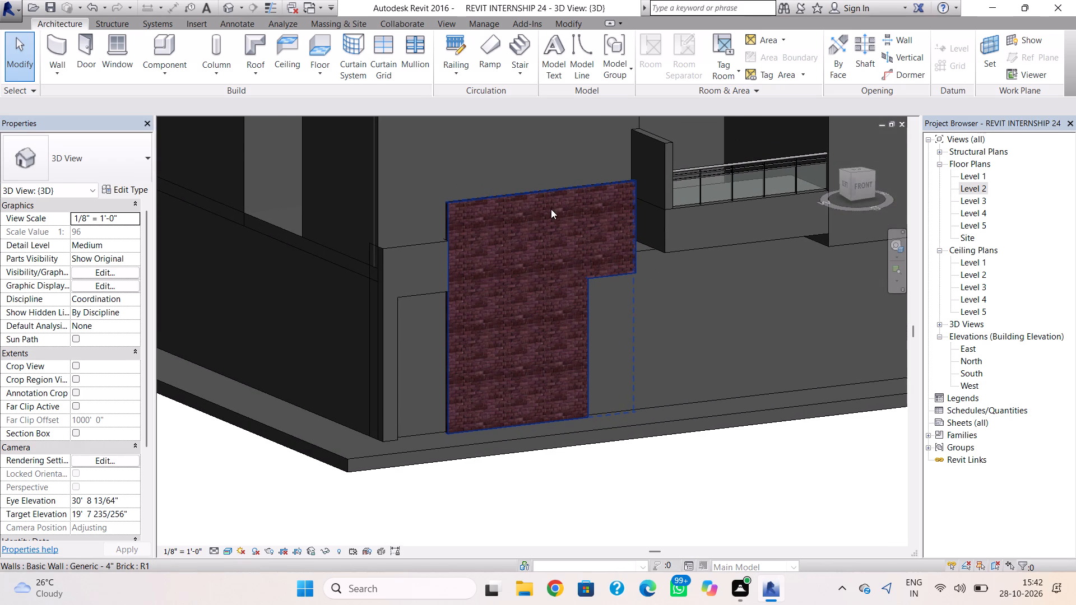
middle_click_drag(551, 209, 520, 281)
right_click_drag(544, 232, 514, 229, "shift")
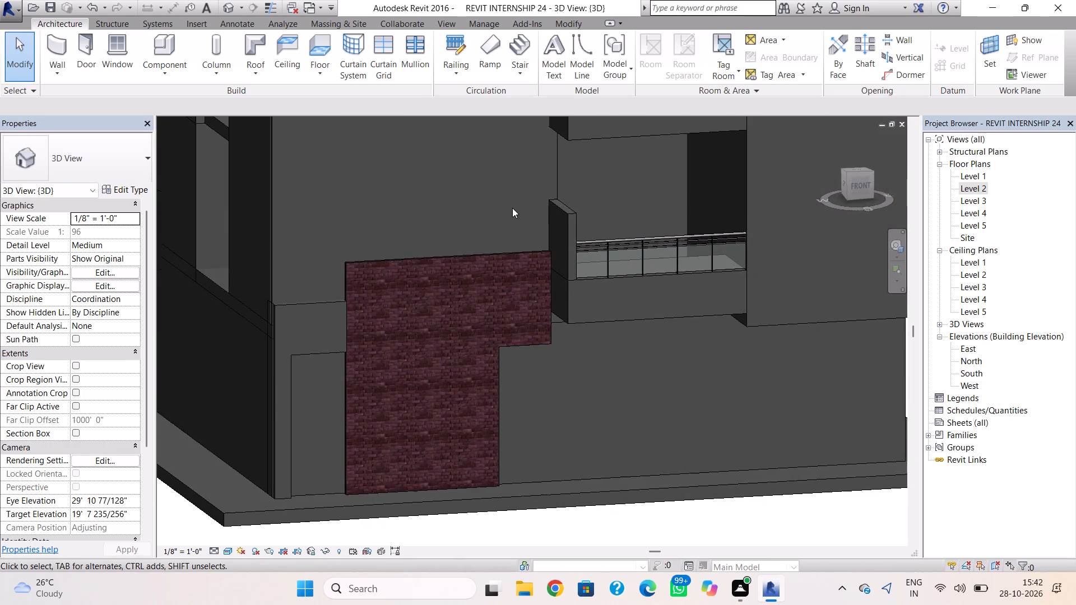
scroll(512, 208, "down", 2)
left_click(859, 188)
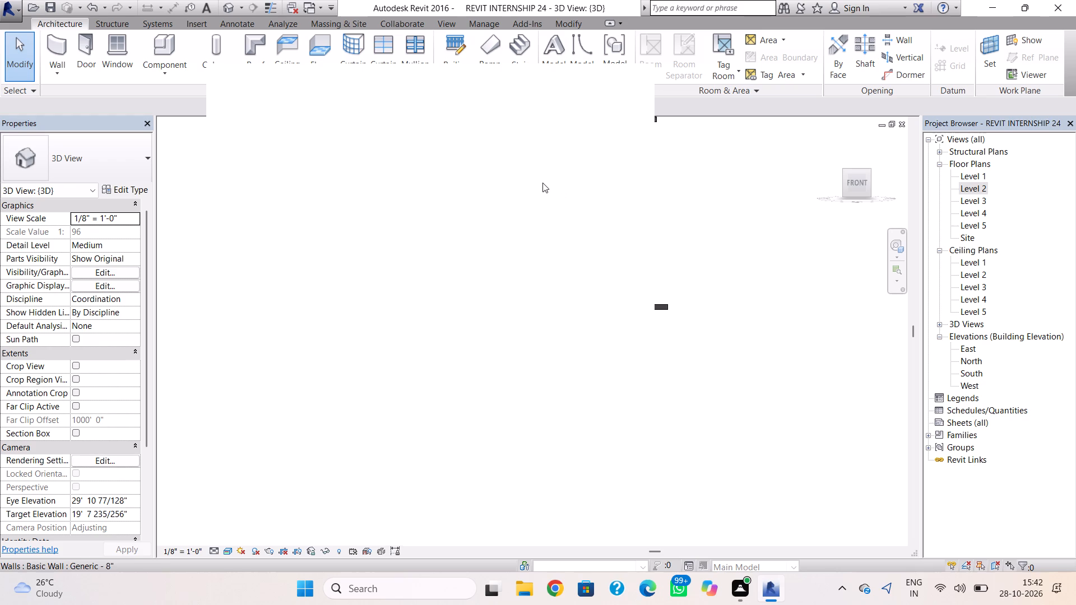
scroll(541, 182, "up", 1)
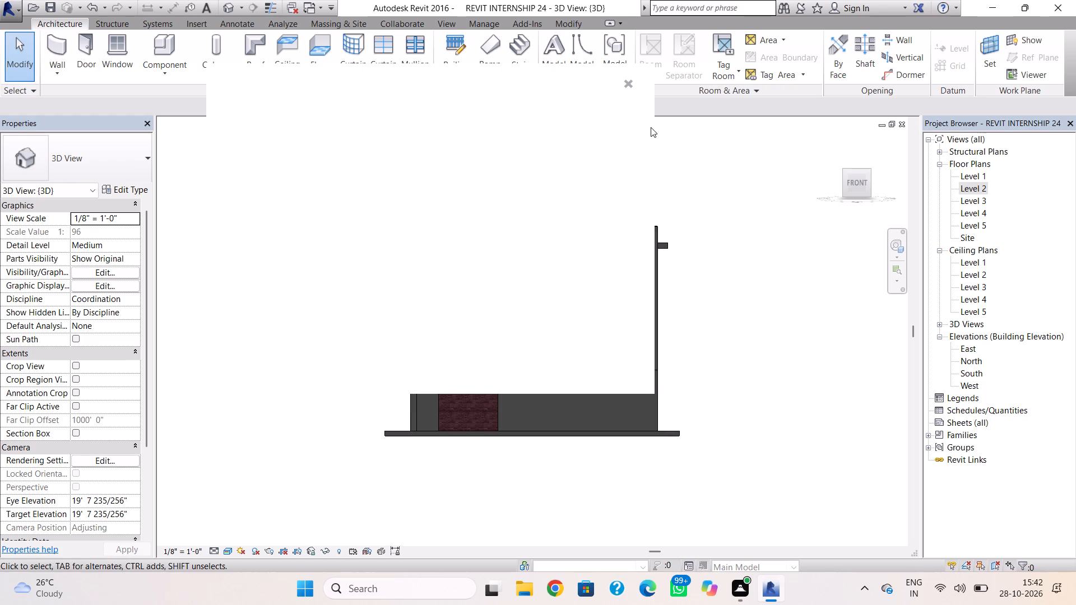
left_click(627, 82)
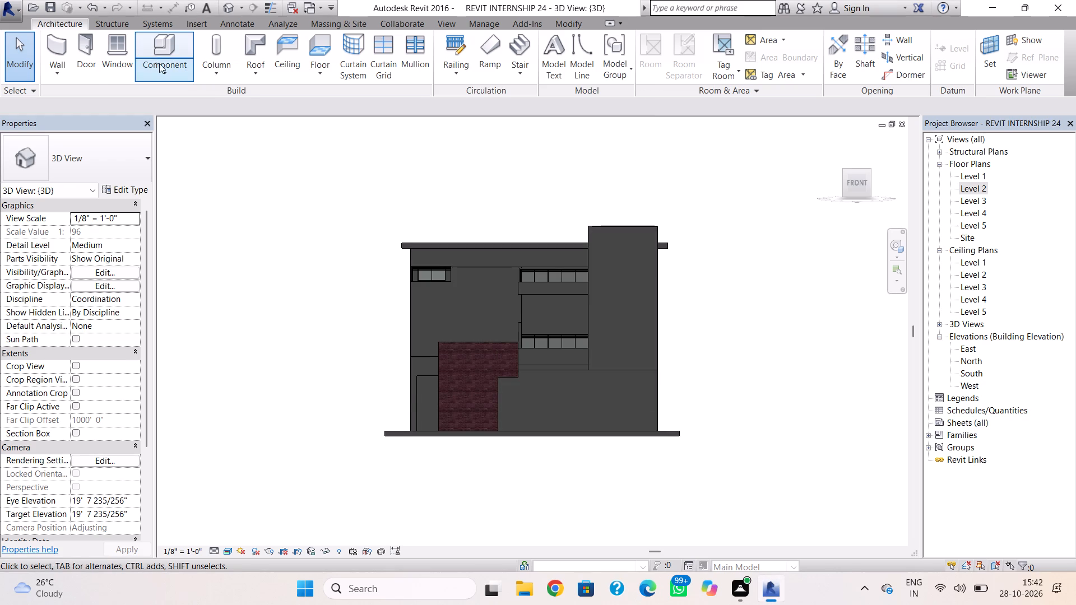
Place a vertical Cornice wall sweep on the front facade above the brick wall, between the upper window and the balconies.
left_click(64, 68)
left_click(89, 187)
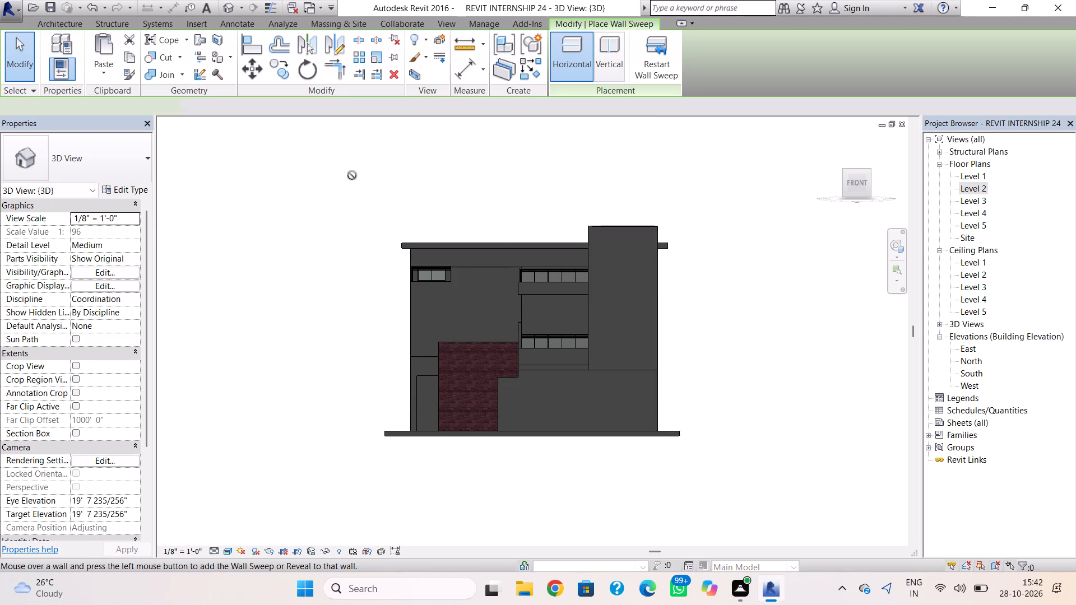
left_click(605, 54)
scroll(482, 300, "up", 4)
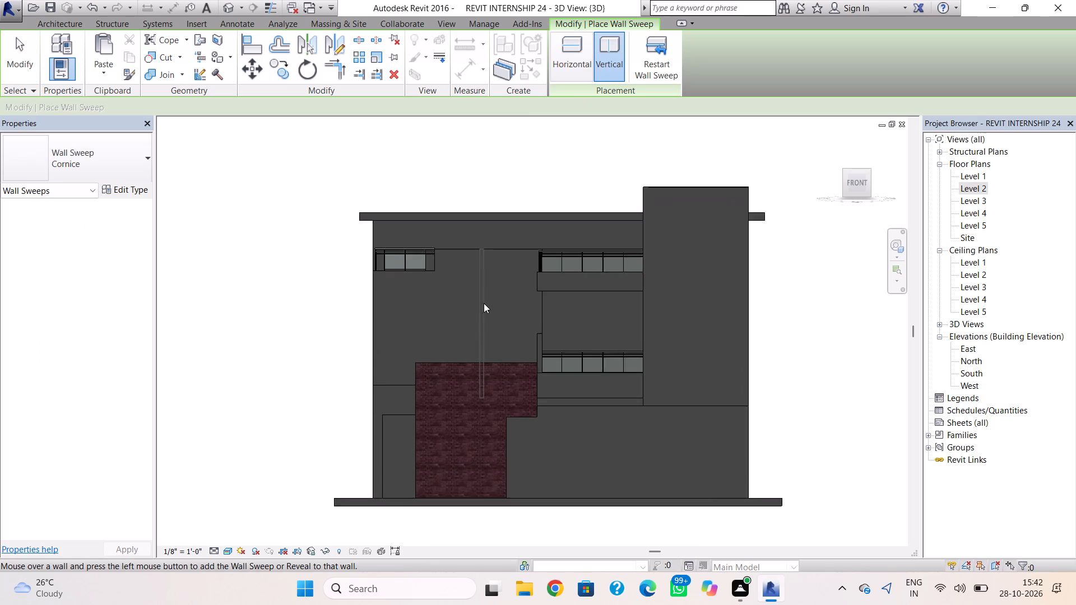
scroll(505, 308, "up", 4)
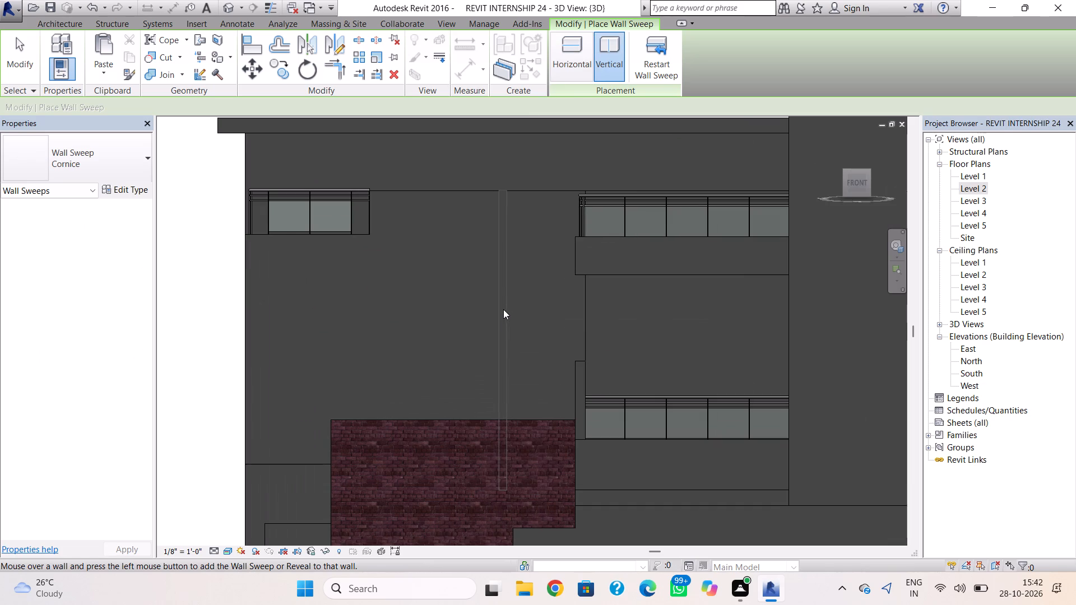
left_click(493, 289)
left_click(493, 289)
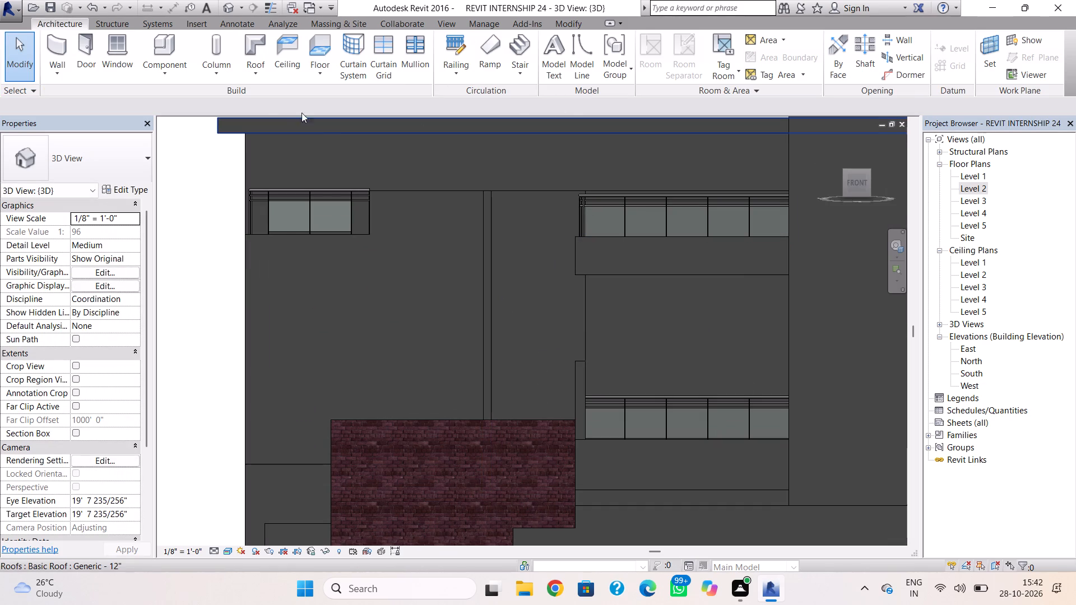
Add four more vertical Cornice wall sweeps beside the first one, evenly spaced in a row toward the balconies.
left_click(61, 67)
left_click(90, 188)
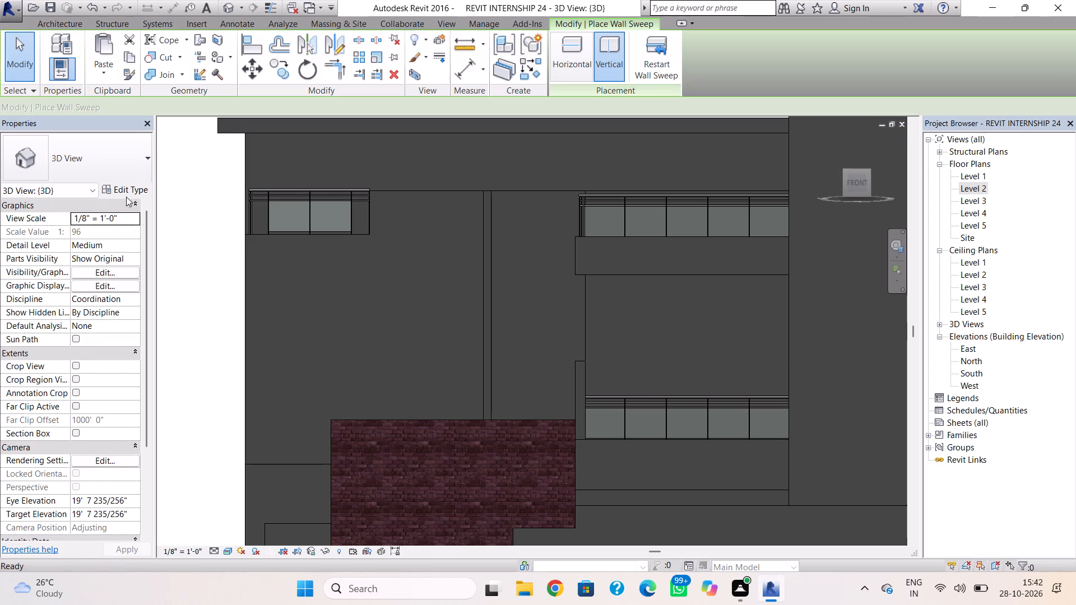
double_click(504, 291)
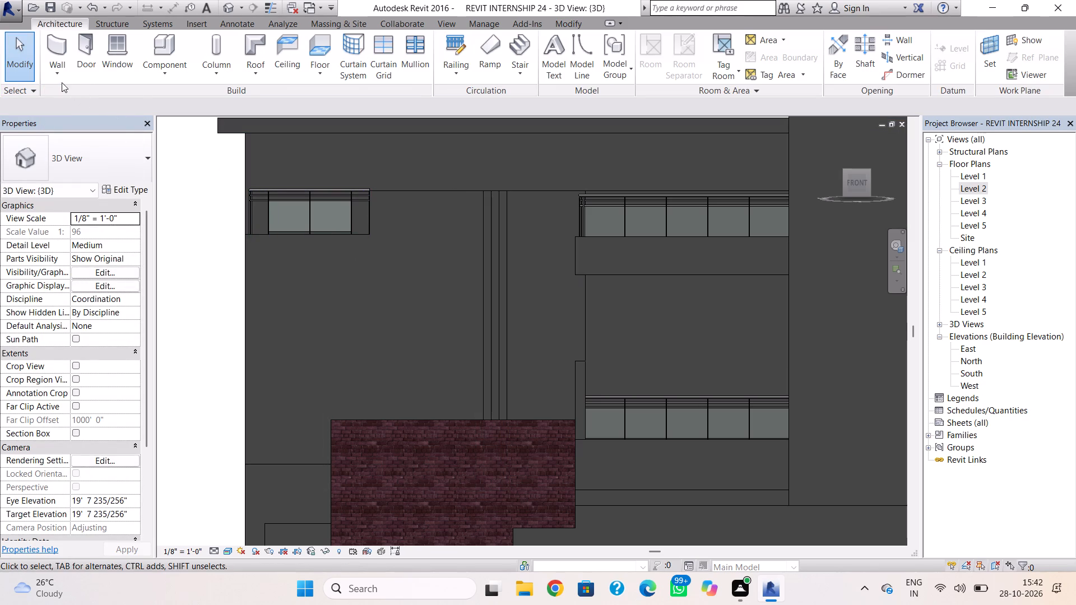
left_click(59, 80)
left_click(74, 187)
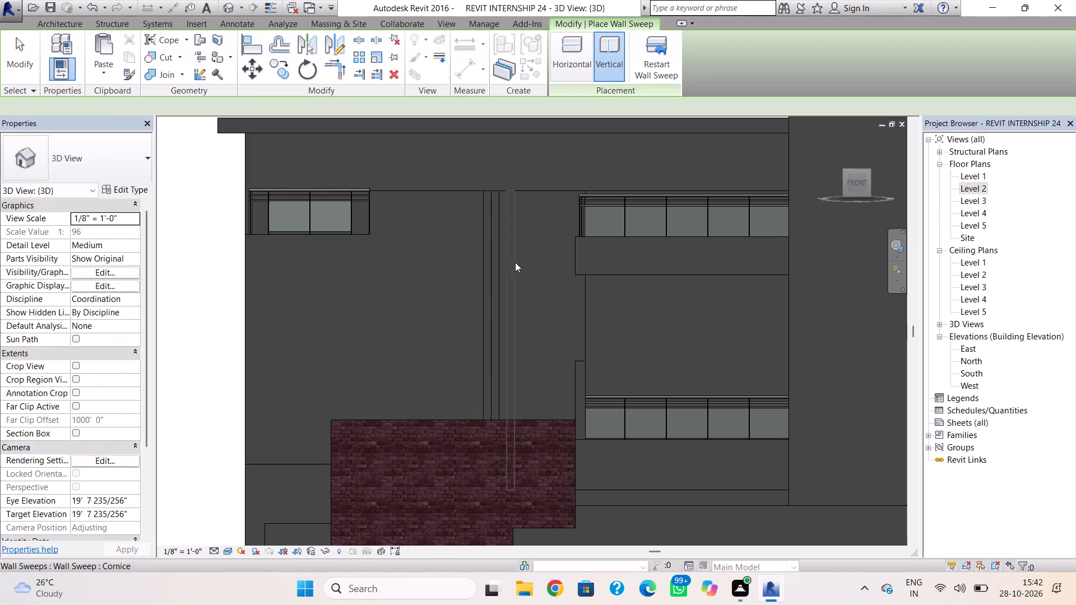
double_click(519, 268)
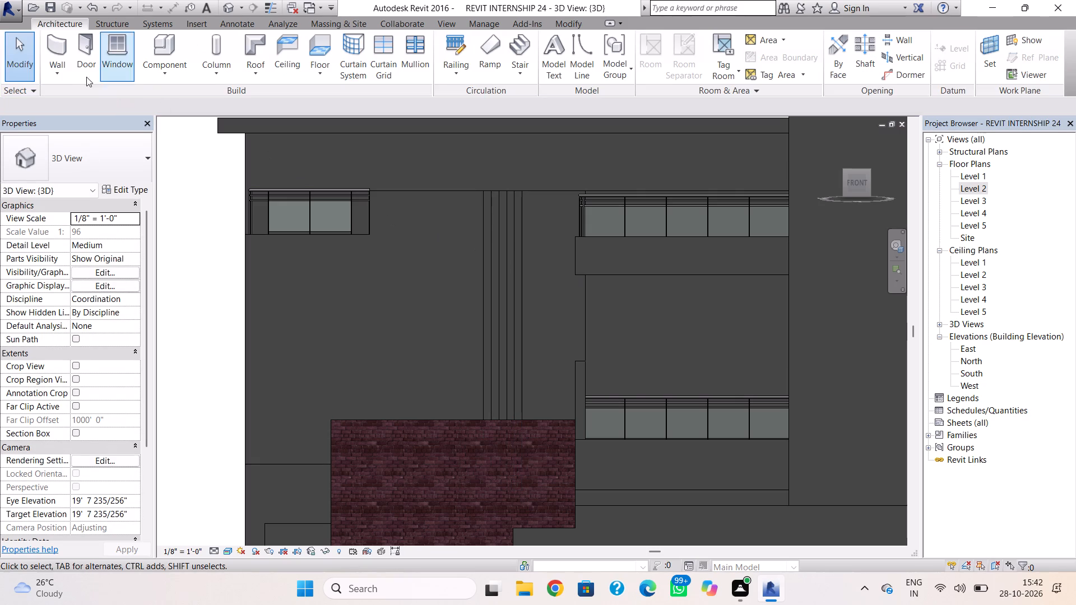
left_click(64, 70)
left_click(96, 182)
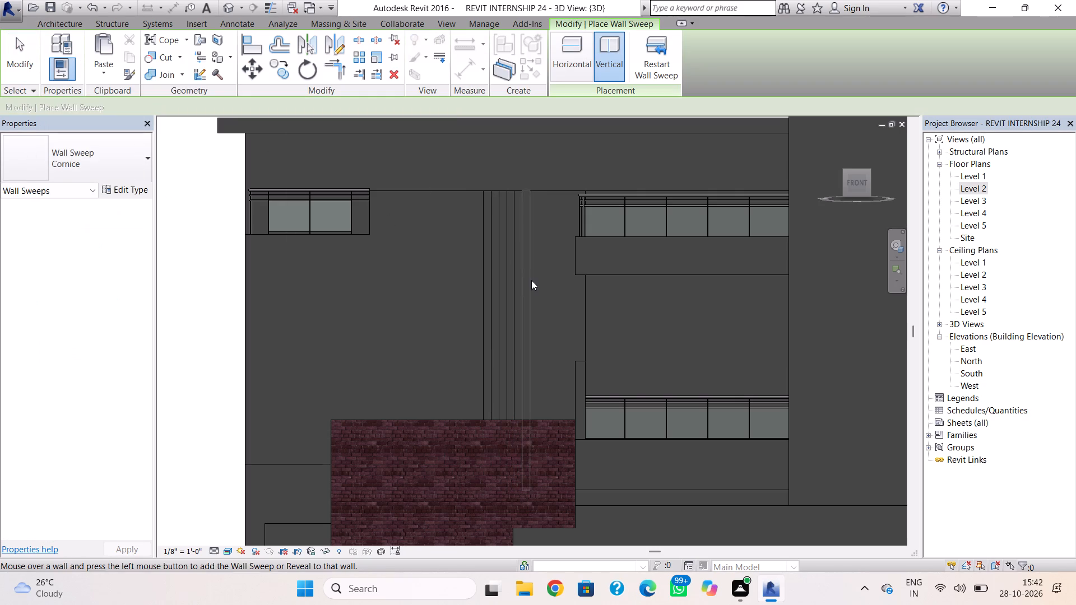
left_click(539, 282)
left_click(539, 282)
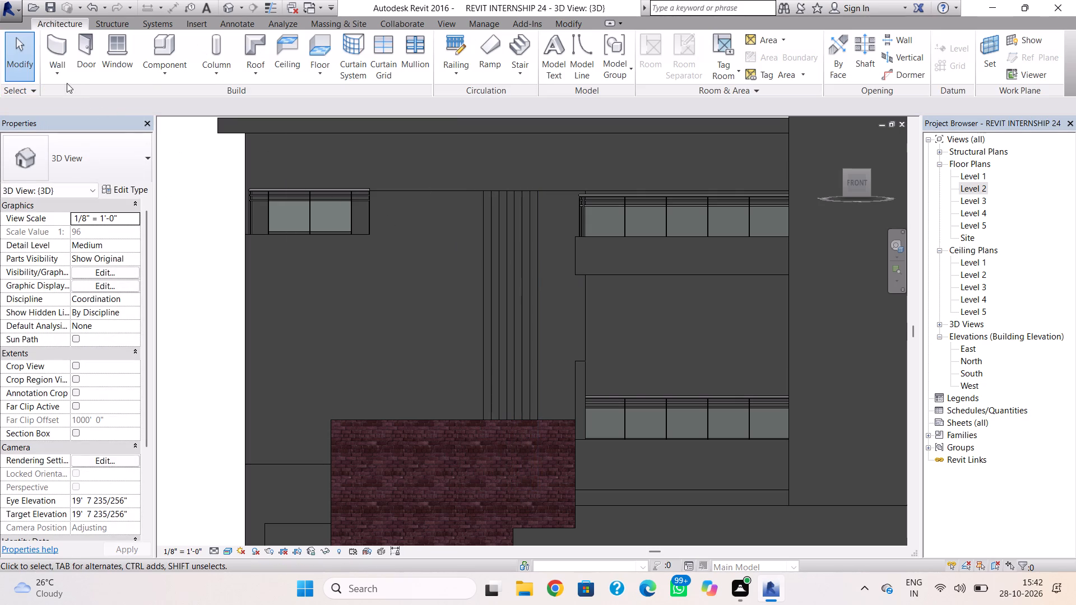
left_click(66, 79)
left_click(76, 179)
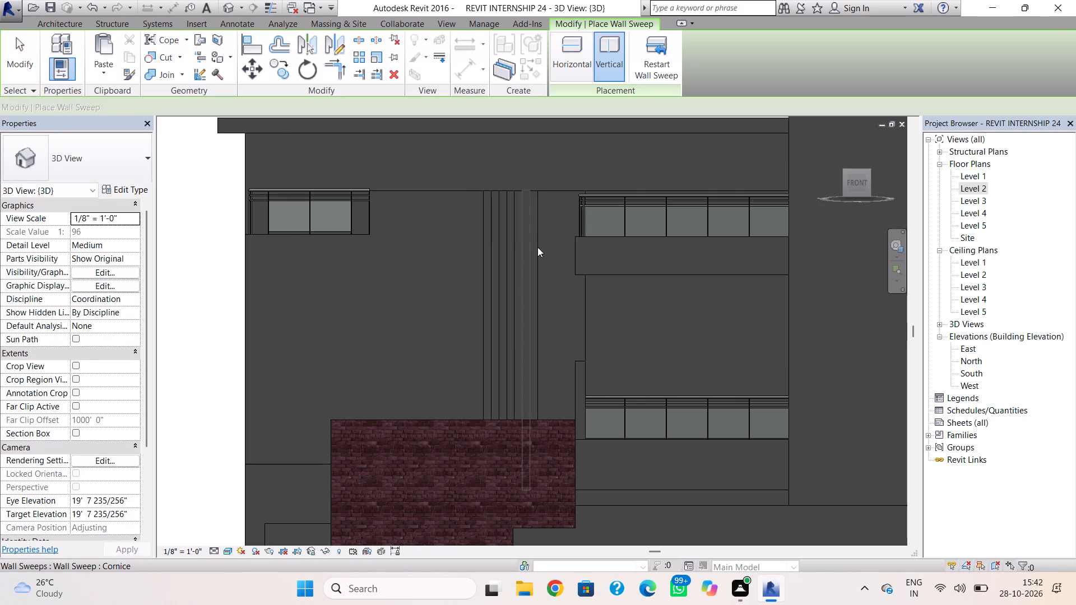
double_click(551, 253)
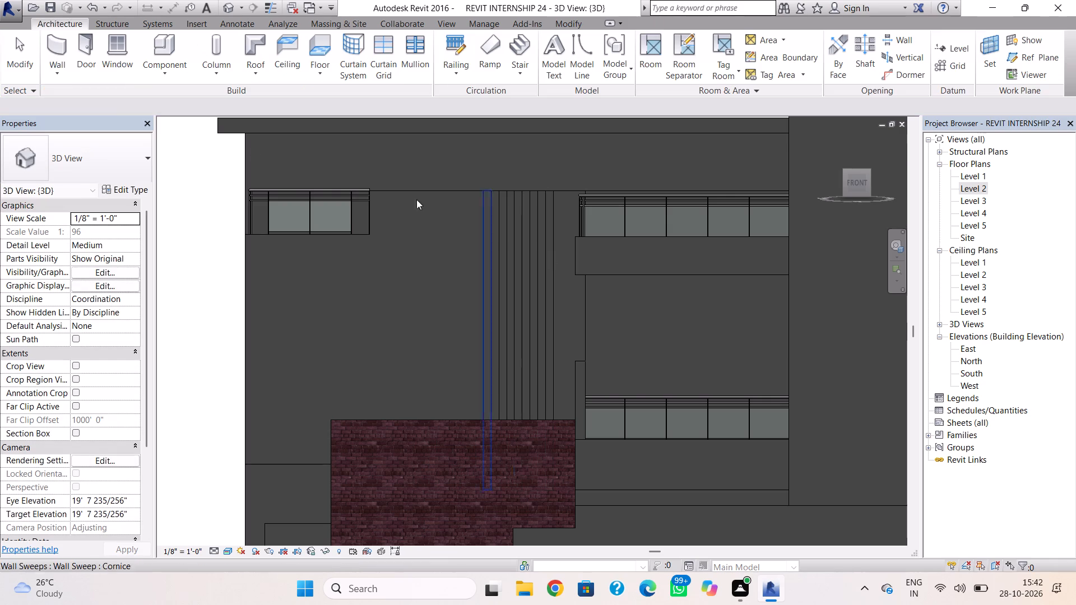
Add one more vertical Cornice wall sweep to the front facade row, at the end nearest the balconies.
left_click(53, 71)
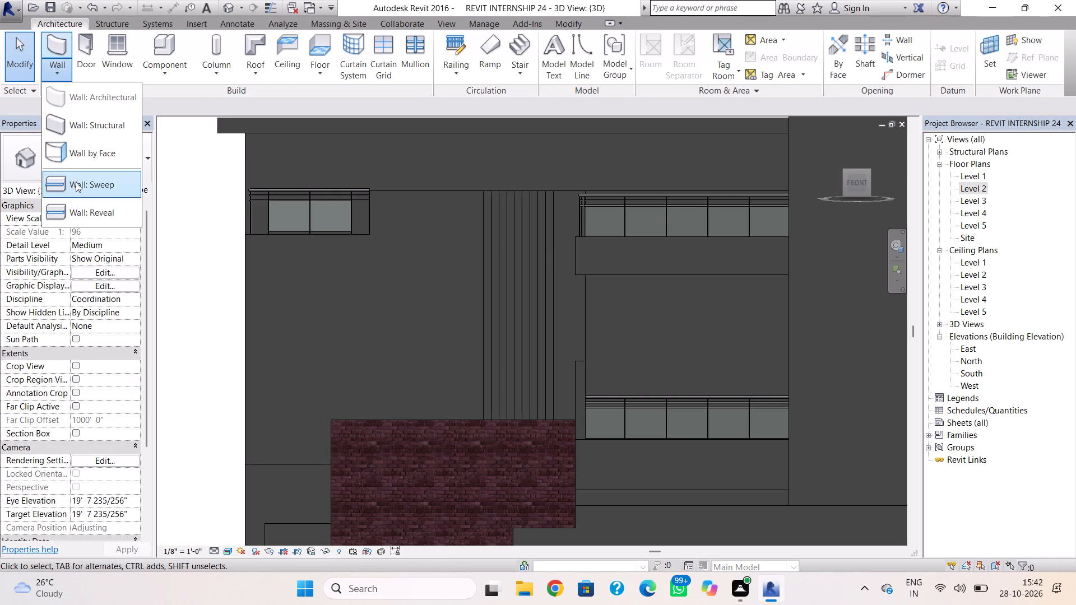
left_click(76, 182)
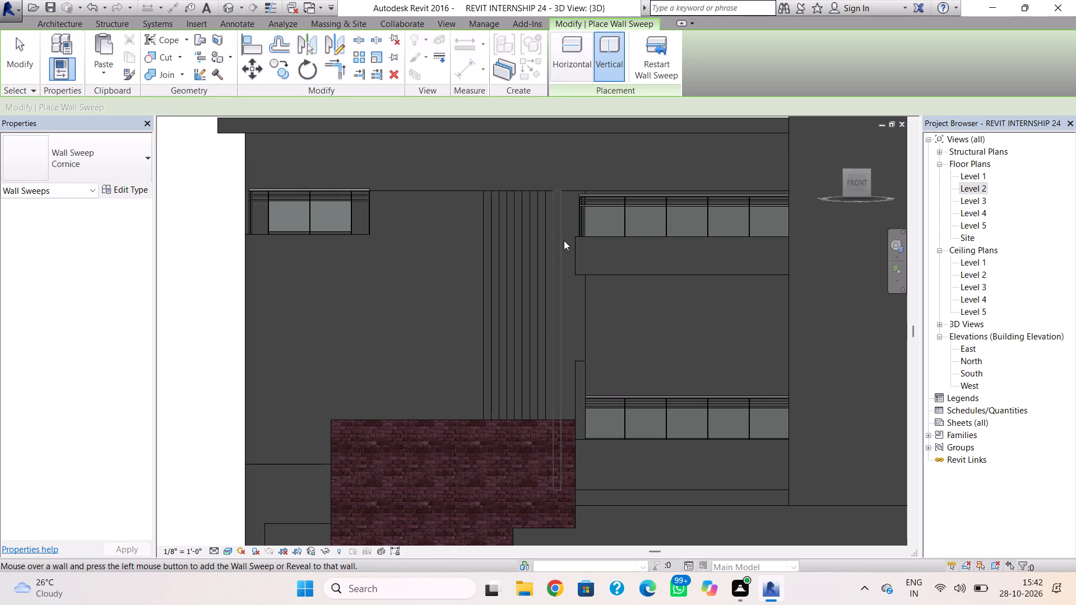
left_click(566, 240)
left_click(565, 241)
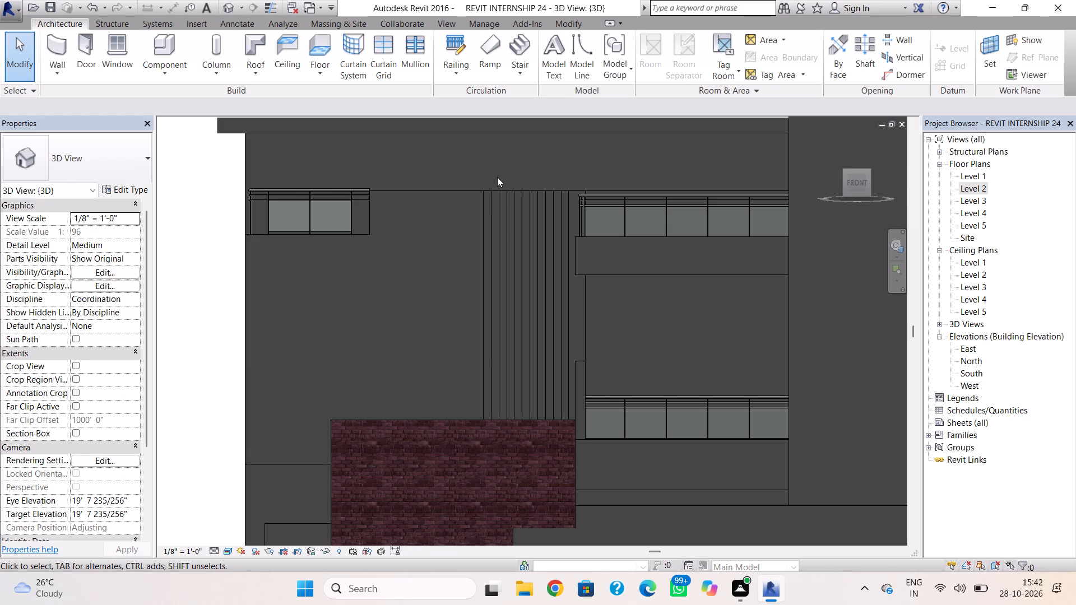
key("Escape")
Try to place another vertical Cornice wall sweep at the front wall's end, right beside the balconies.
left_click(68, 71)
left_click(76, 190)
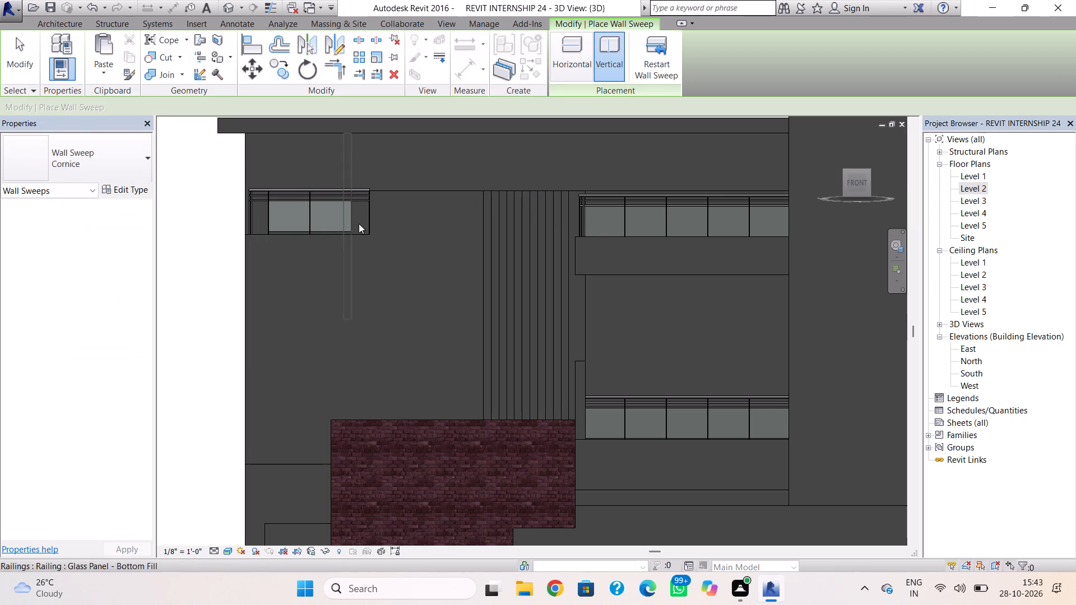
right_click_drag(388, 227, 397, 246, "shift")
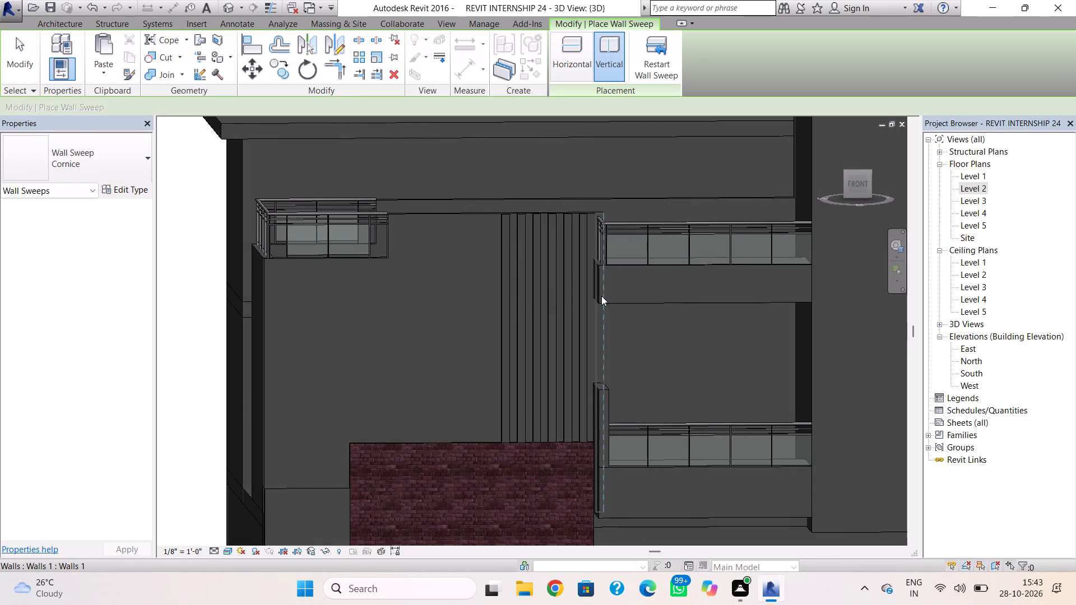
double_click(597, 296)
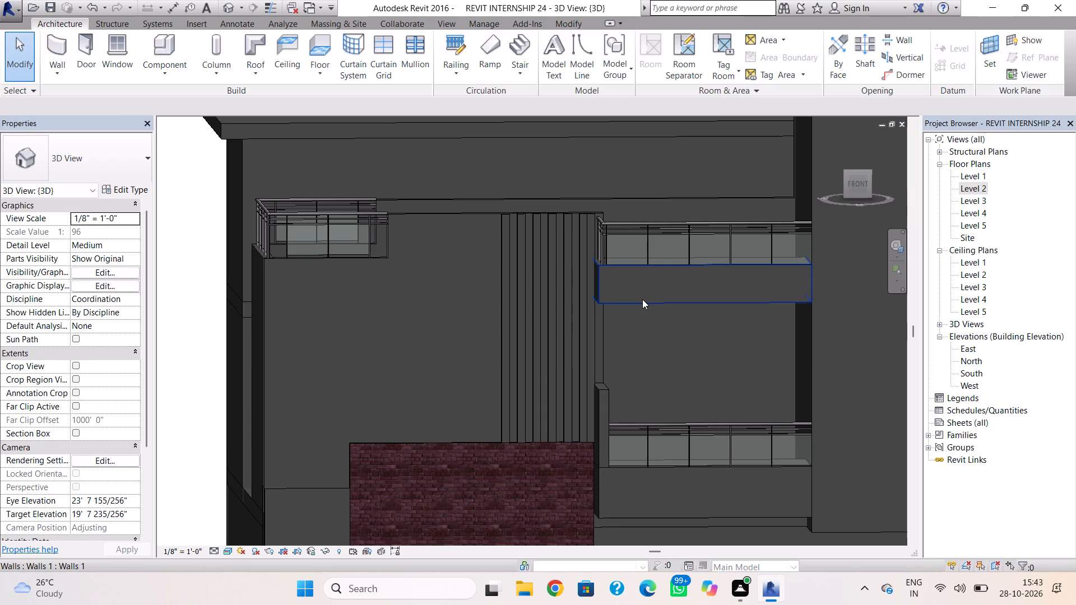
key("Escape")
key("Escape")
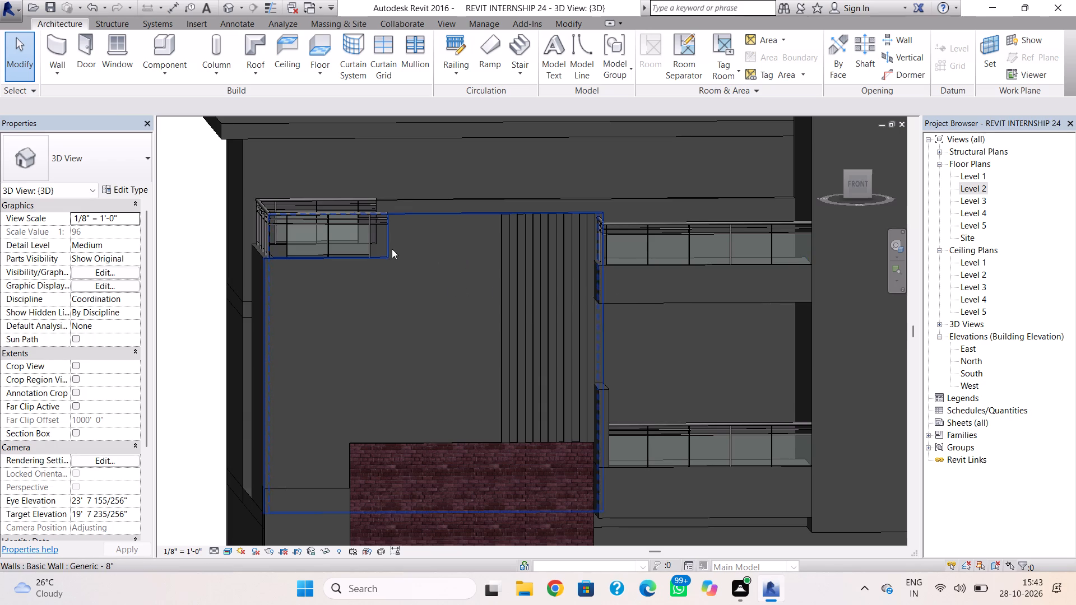
Edit the front Generic - 8" wall's profile and sketch a narrow vertical rectangular opening beside the wall sweeps, ending at the brick wall's top.
right_click_drag(398, 257, 470, 300, "shift")
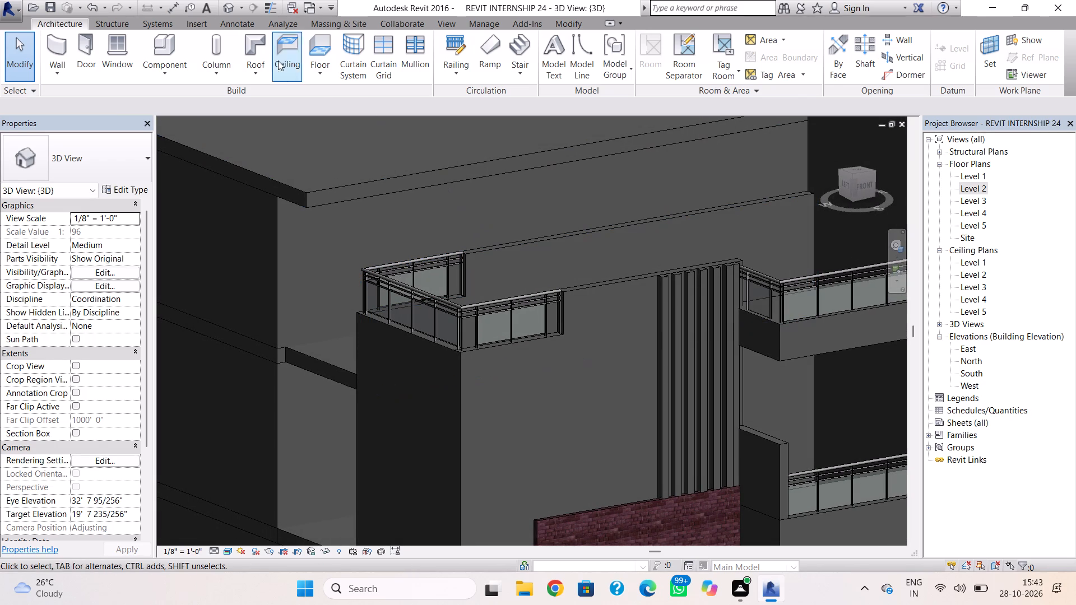
left_click(467, 430)
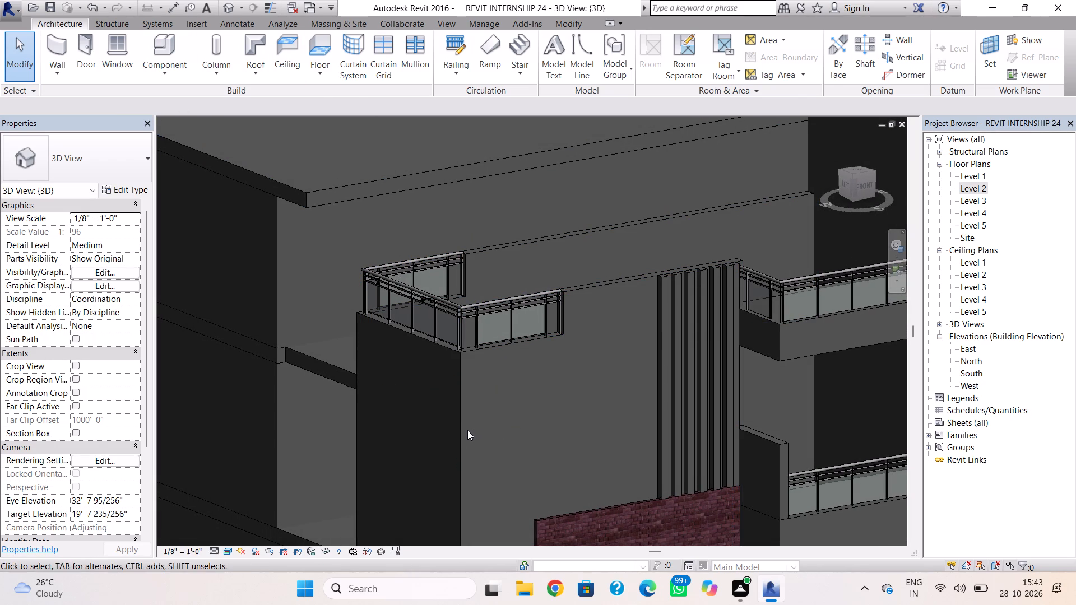
double_click(463, 433)
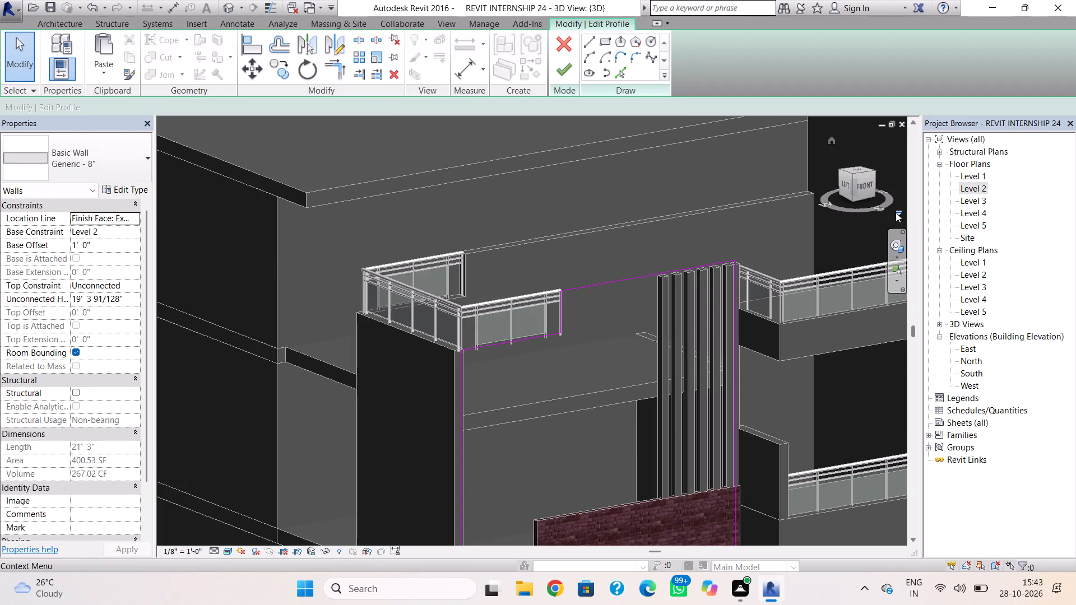
left_click(869, 183)
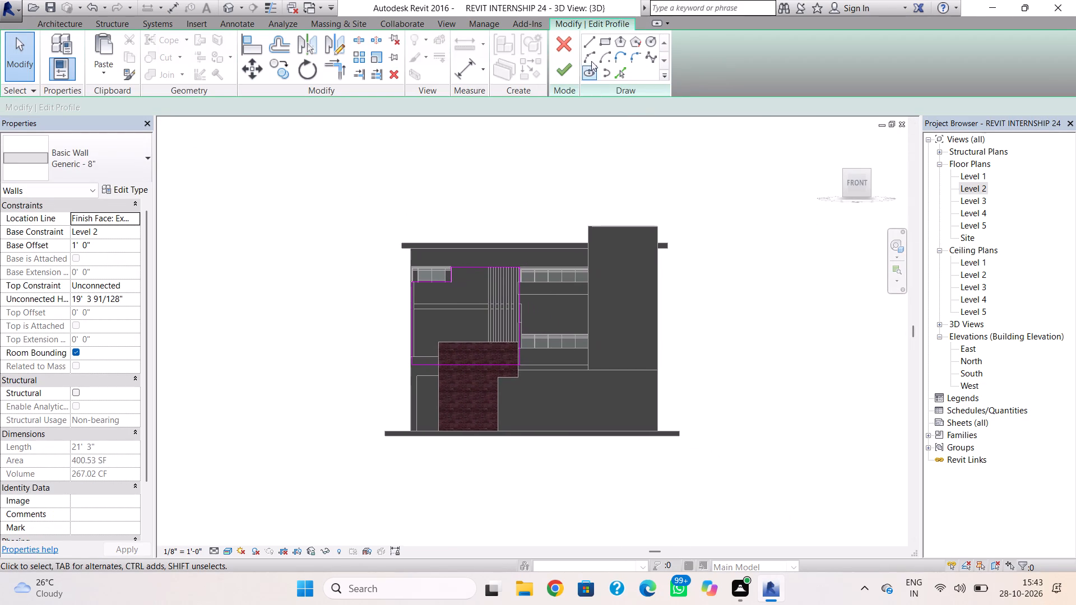
left_click(604, 41)
scroll(604, 152, "up", 1)
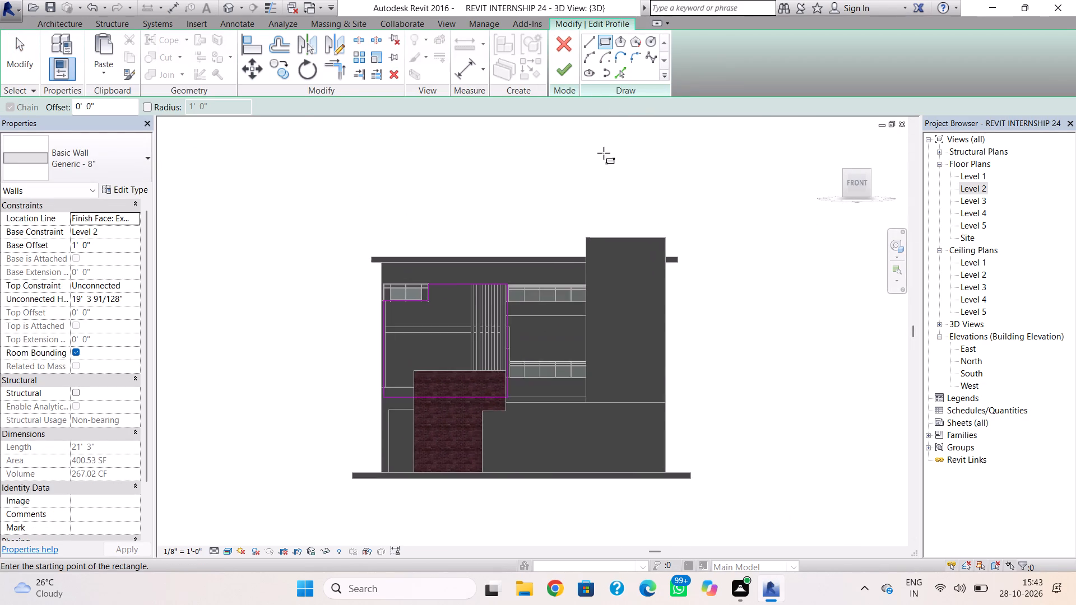
scroll(604, 153, "up", 1)
scroll(428, 383, "up", 4)
scroll(426, 375, "down", 1)
middle_click_drag(426, 375, 480, 346)
scroll(513, 341, "up", 1)
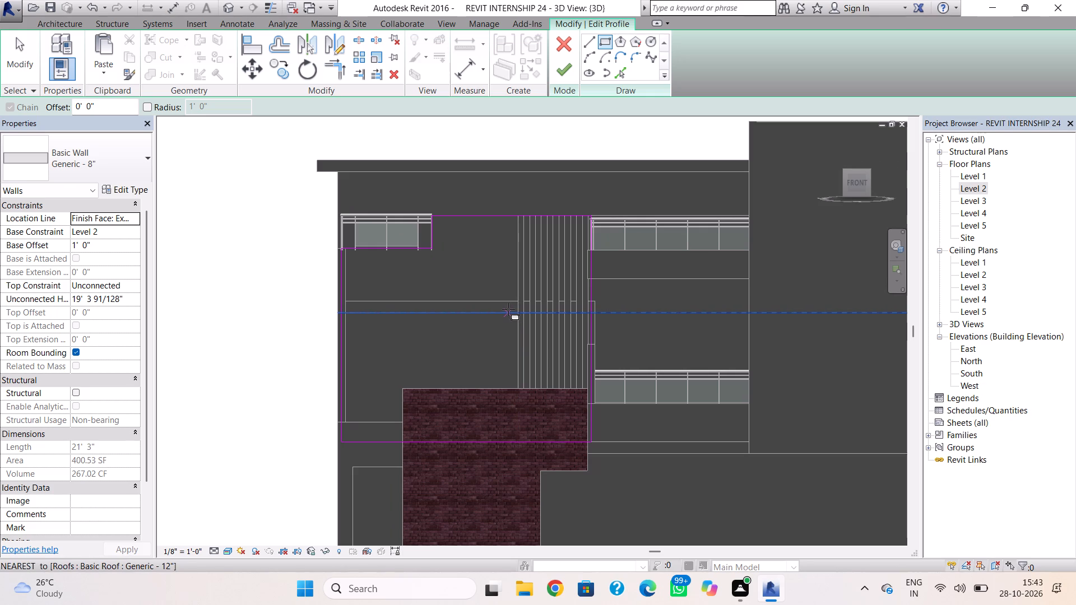
left_click(509, 316)
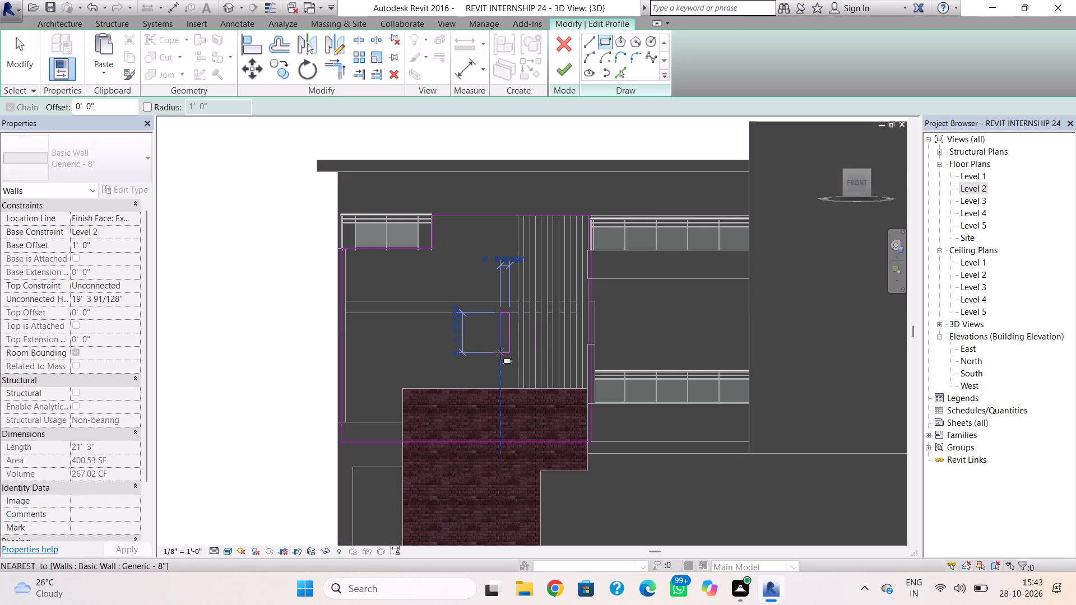
left_click(498, 392)
key("Escape")
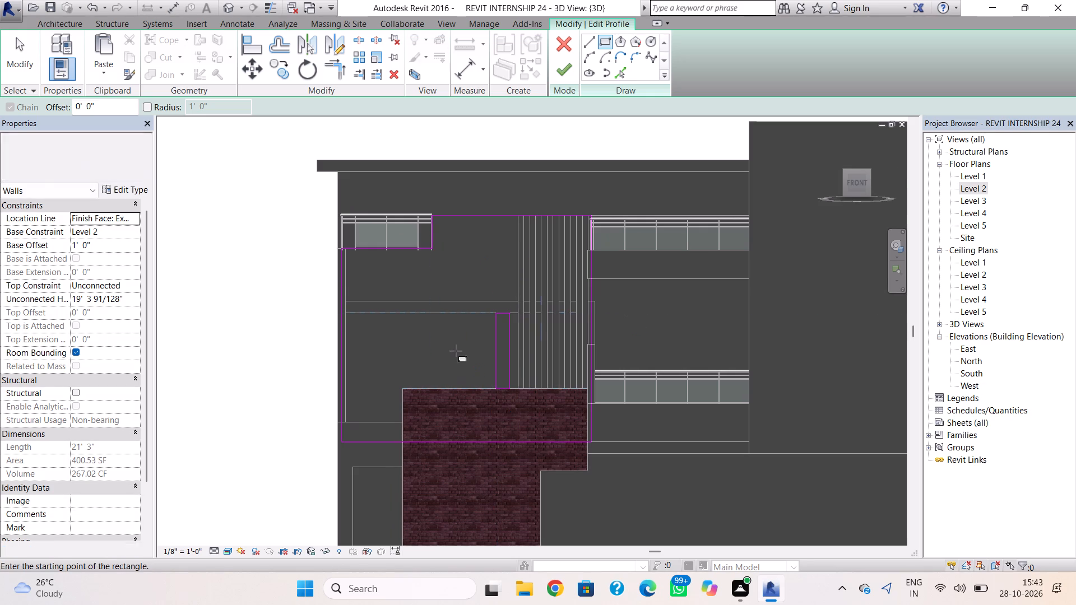
Sketch a second narrow rectangular opening of the same height beside the first, on the side away from the wall sweeps.
scroll(488, 319, "up", 3)
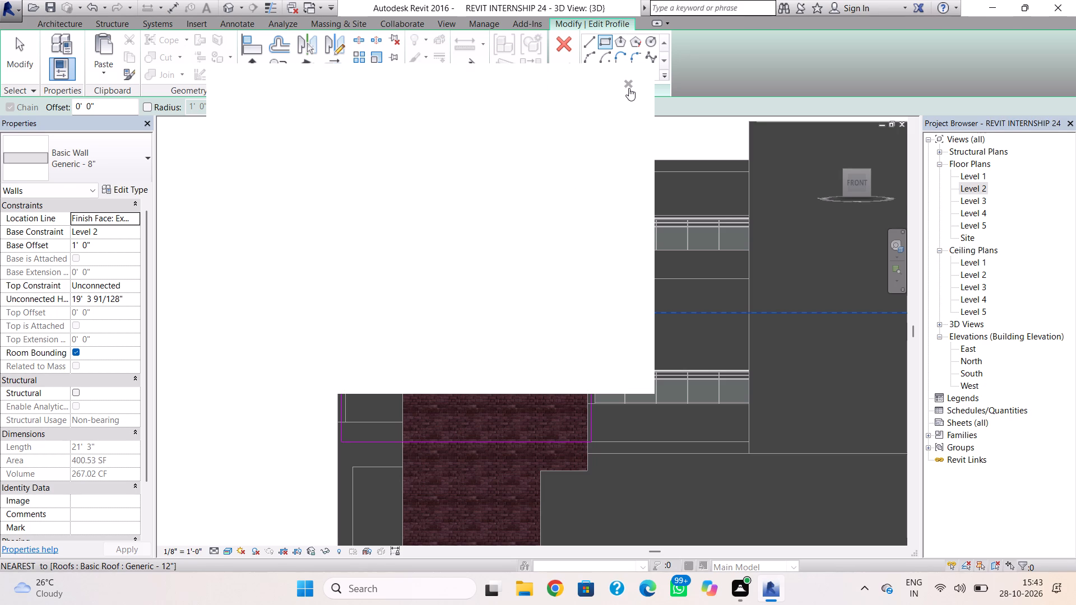
left_click(629, 88)
scroll(470, 328, "up", 3)
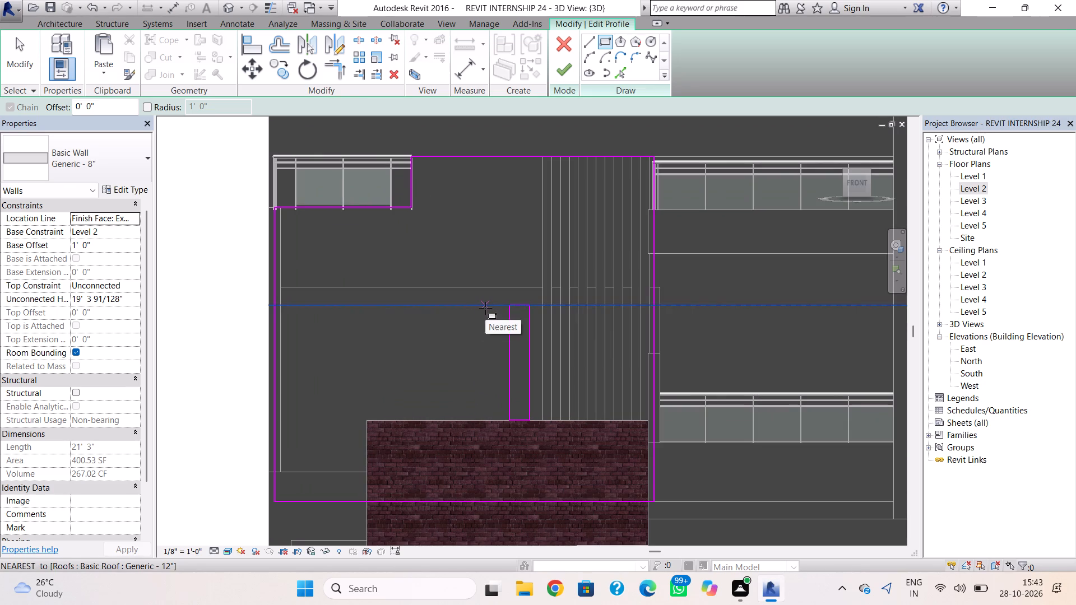
left_click(485, 308)
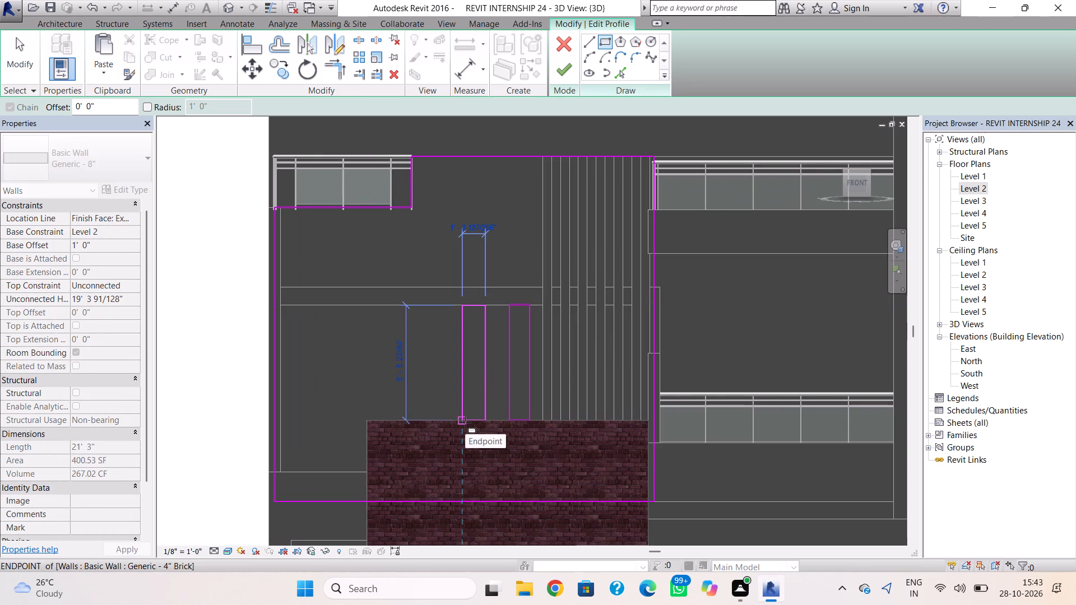
left_click(465, 422)
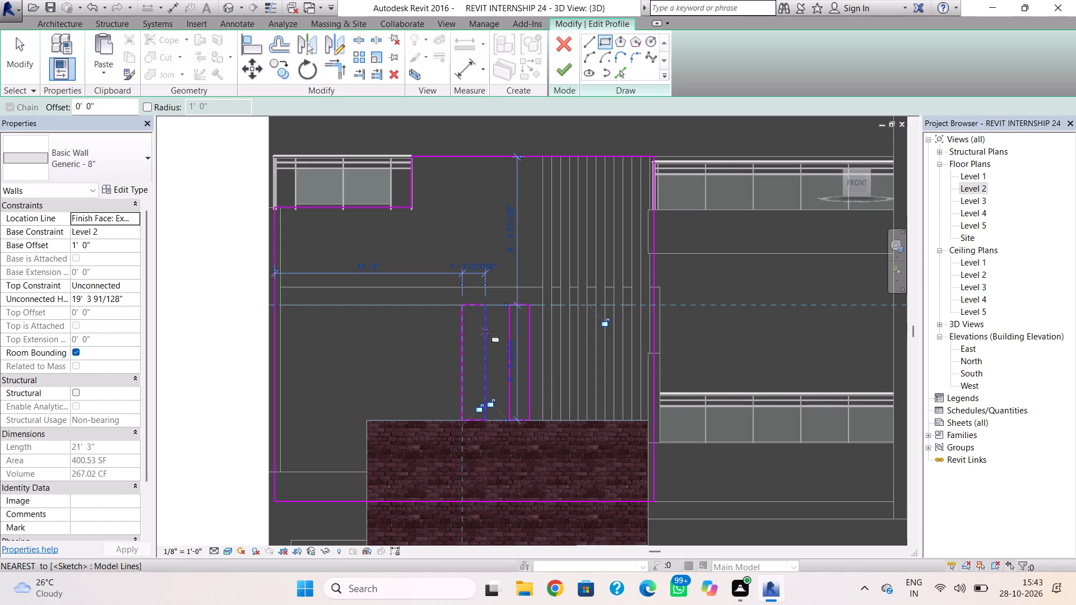
key("Escape")
key("Escape")
Nudge the second rectangle two increments toward the first opening to narrow the gap between them.
left_click_drag(494, 302, 457, 439)
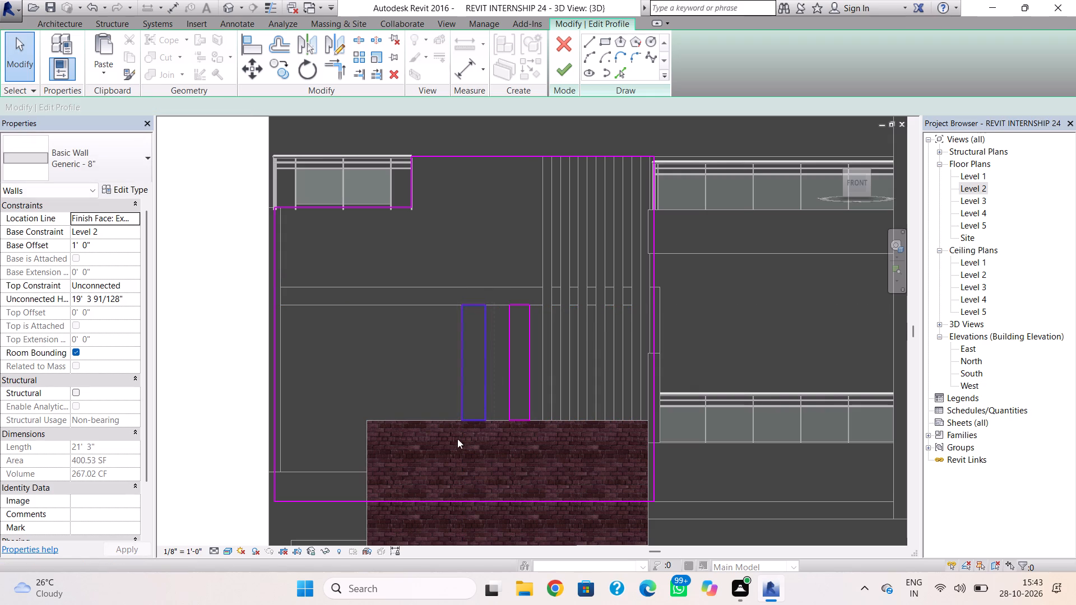
left_click_drag(457, 439, 443, 449)
key("Right")
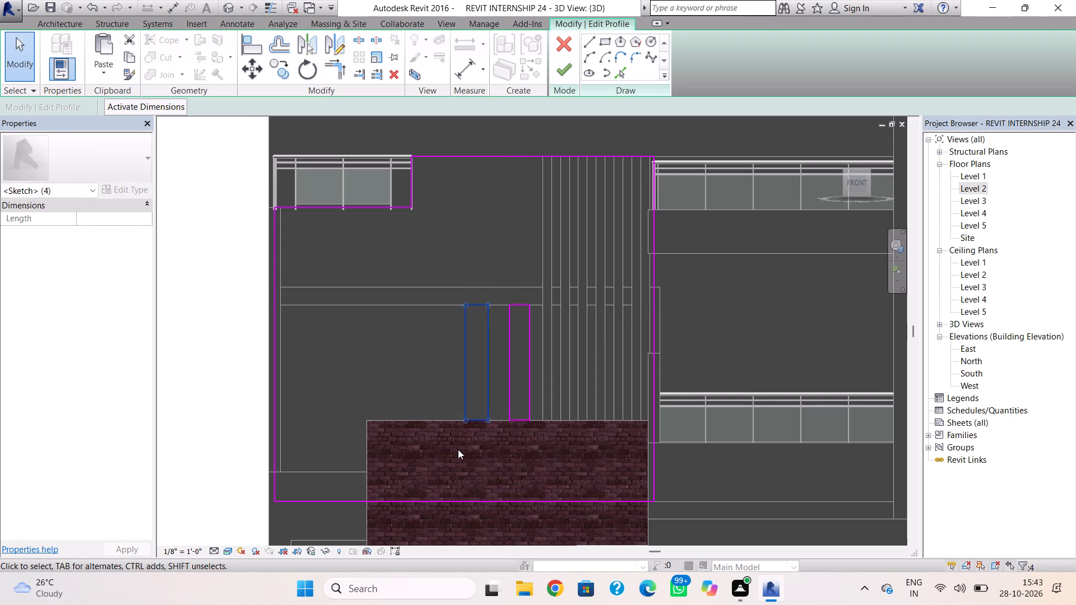
key("Right")
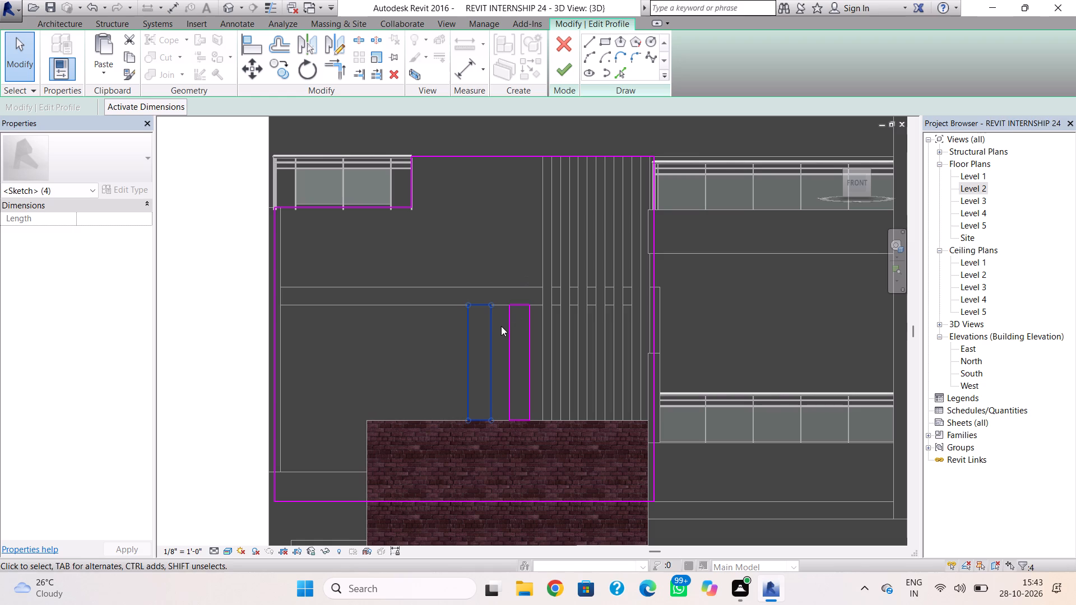
Nudge both opening rectangles together slightly toward the wall sweeps and finish the front wall's profile edit.
left_click(523, 295)
left_click_drag(531, 293, 495, 412)
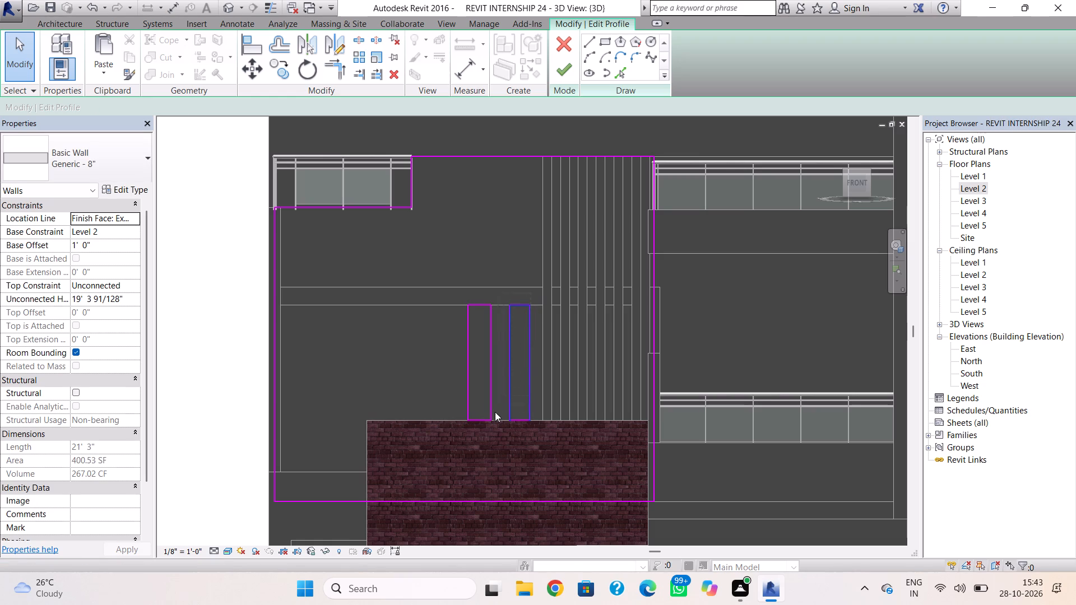
left_click_drag(495, 412, 453, 449)
key("Left")
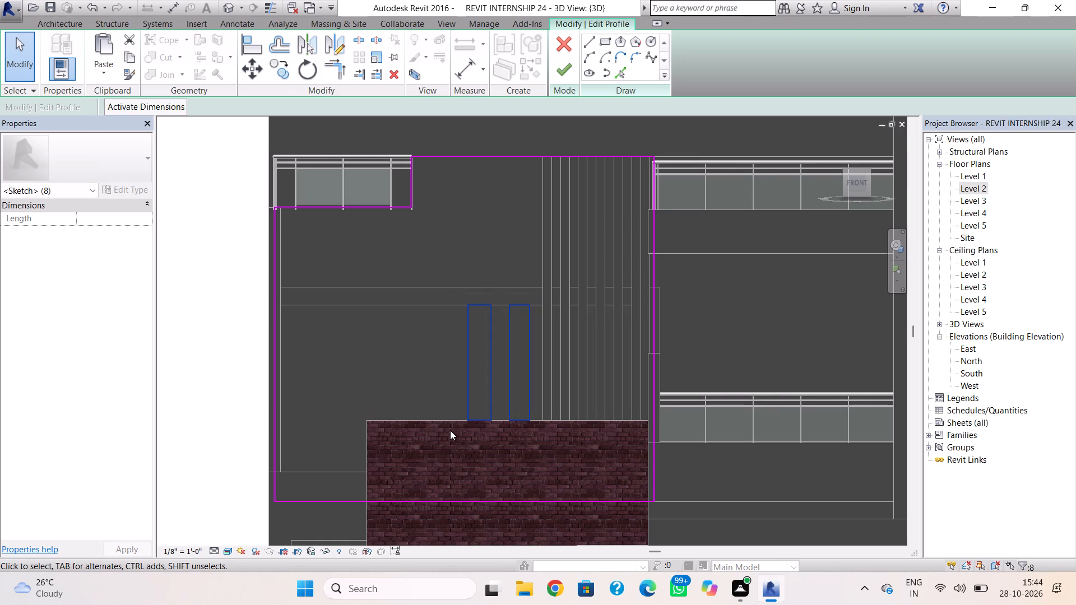
key("Left")
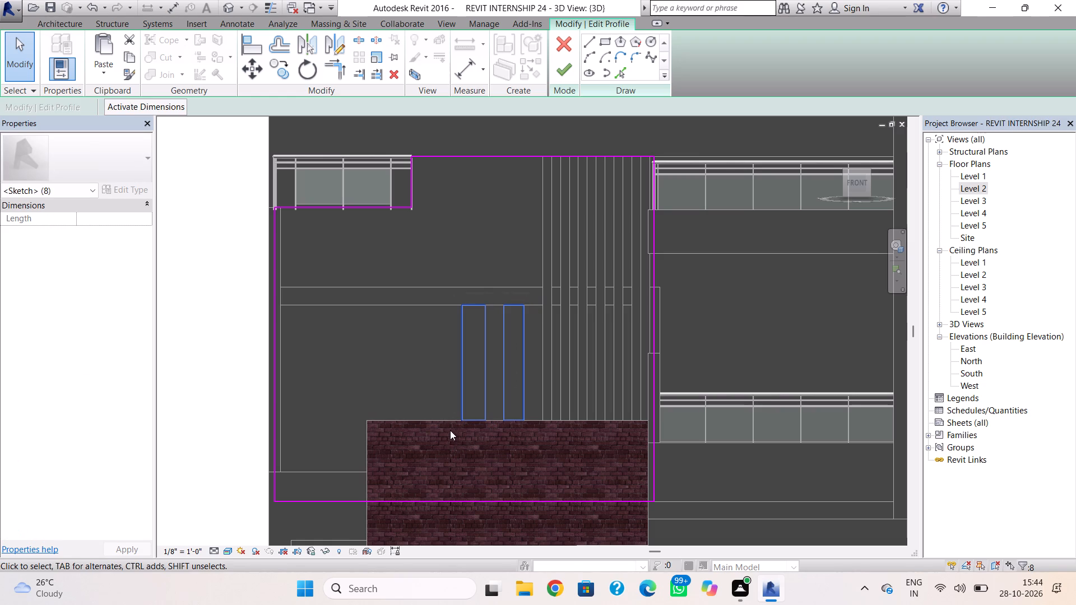
key("Right")
key("Right")
key("Right")
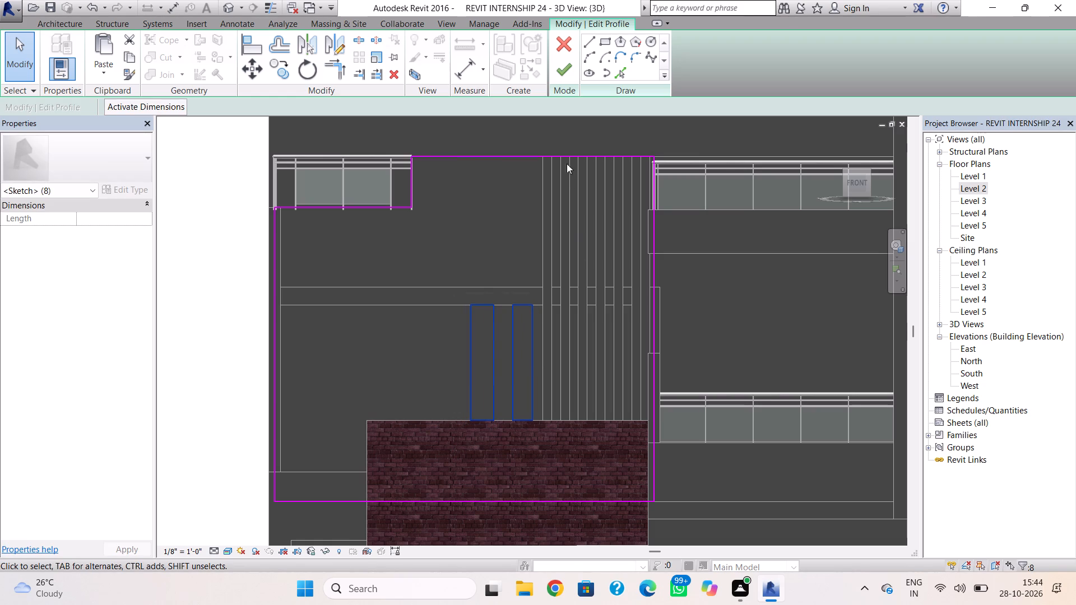
left_click(562, 70)
key("Escape")
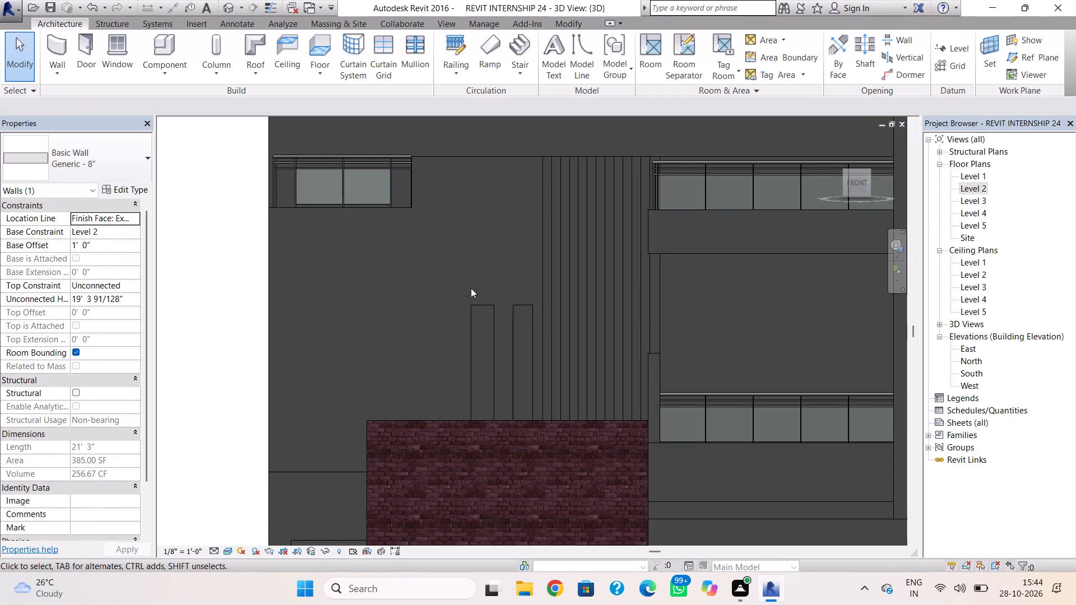
Edit the left-side Generic - 8" wall's profile and sketch a narrow vertical rectangular opening nearer its front edge, starting at the upper roof slab's underside.
right_click_drag(456, 292, 531, 314, "shift")
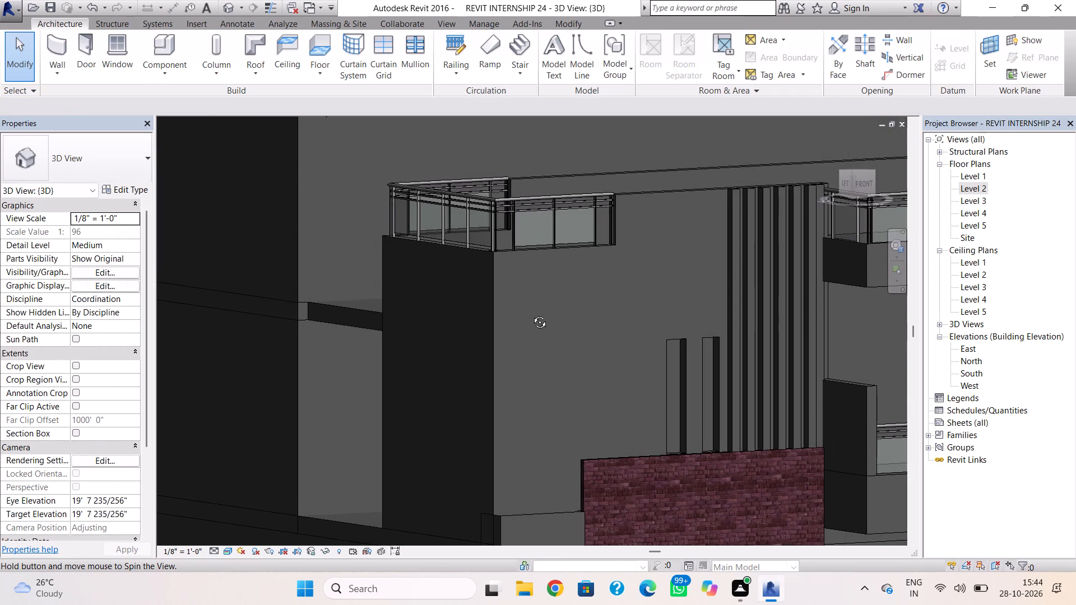
right_click_drag(531, 314, 549, 301, "shift")
scroll(549, 291, "down", 1)
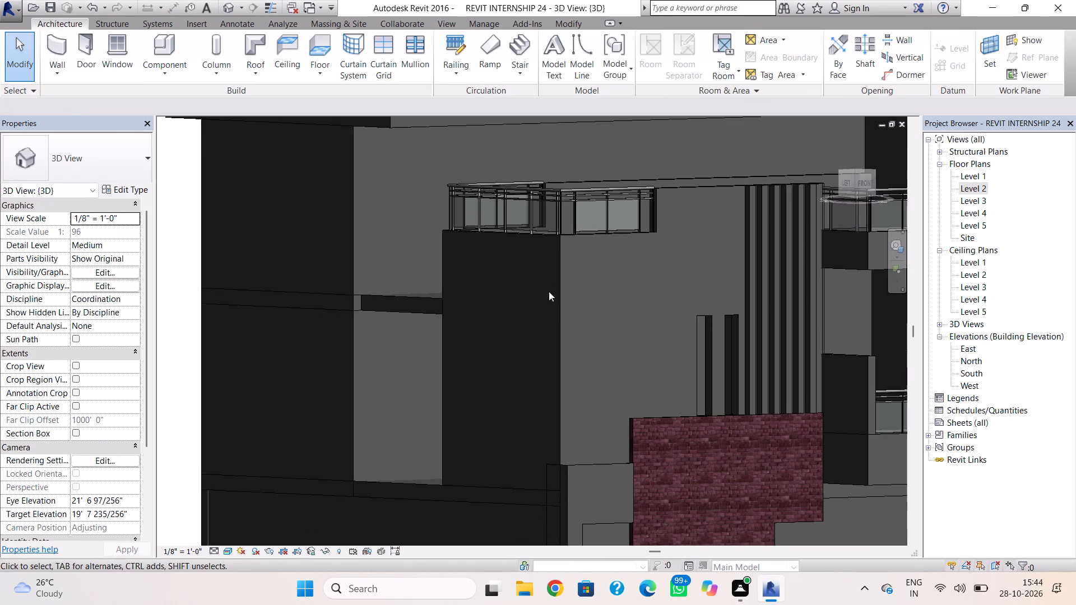
middle_click_drag(549, 291, 553, 255)
right_click_drag(527, 325, 566, 323, "shift")
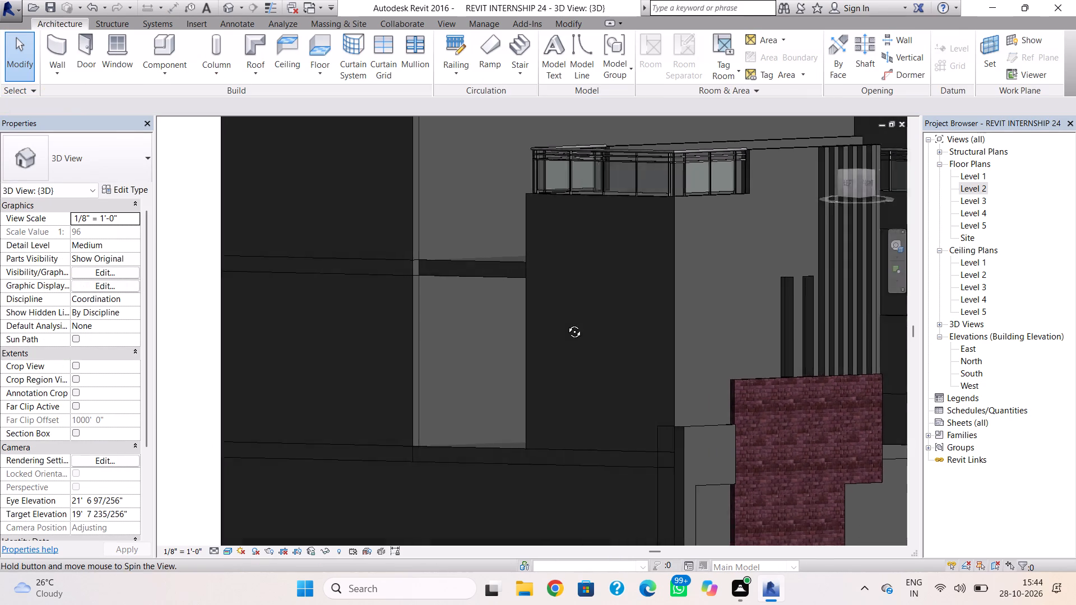
right_click_drag(566, 323, 637, 320, "shift")
middle_click_drag(627, 320, 353, 306)
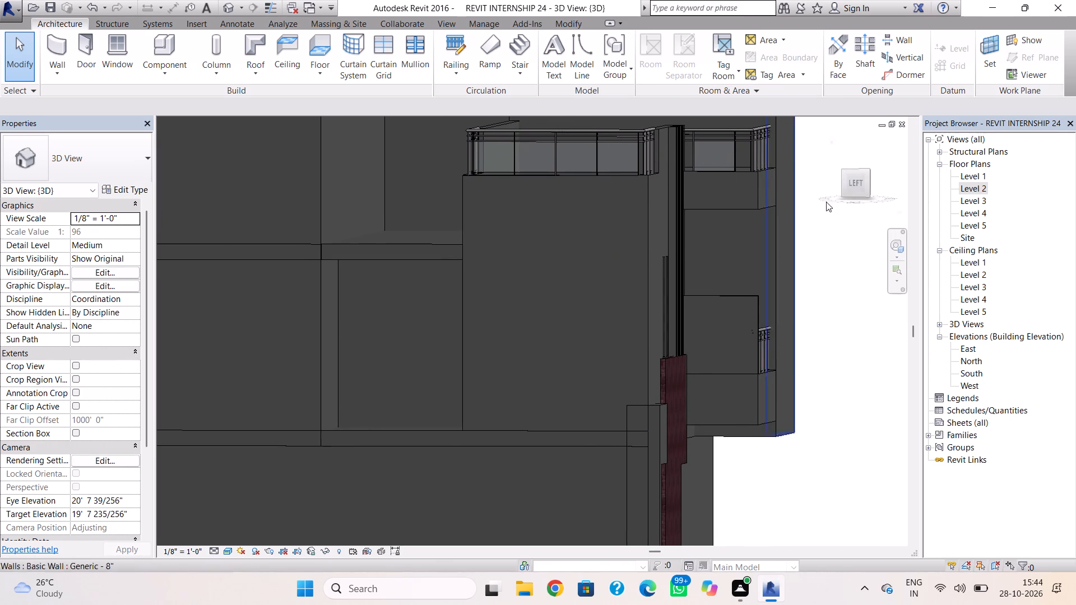
left_click(850, 187)
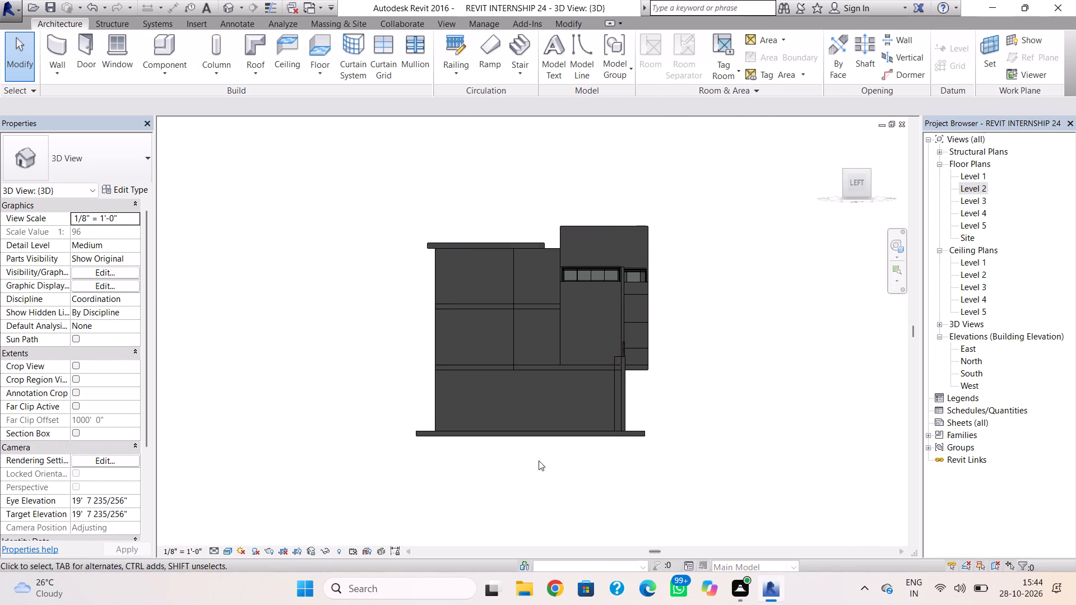
left_click(564, 320)
left_click_drag(564, 324, 565, 332)
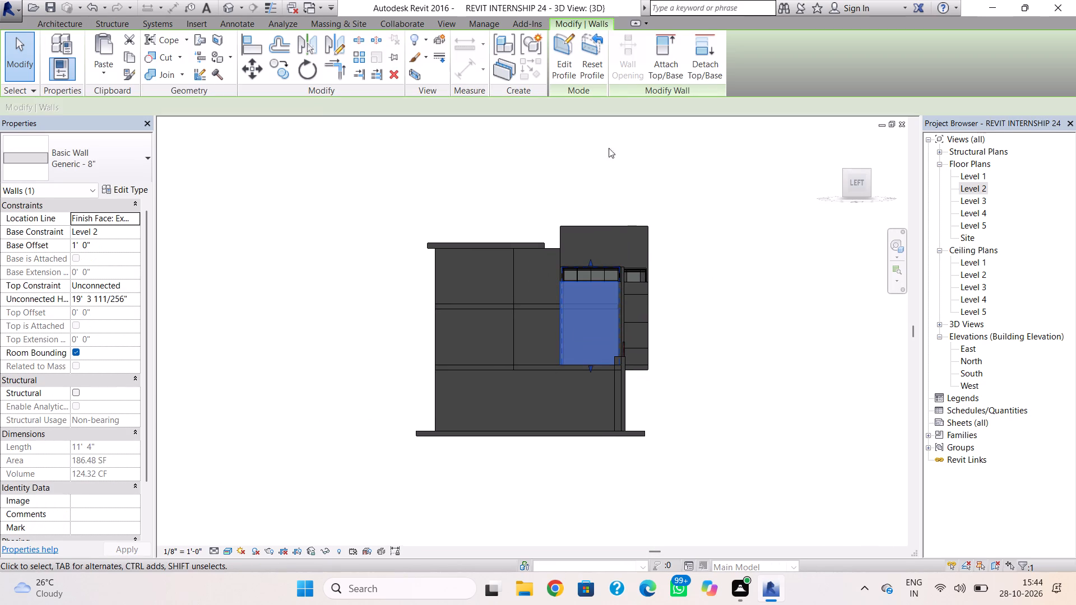
left_click(569, 52)
scroll(599, 309, "up", 4)
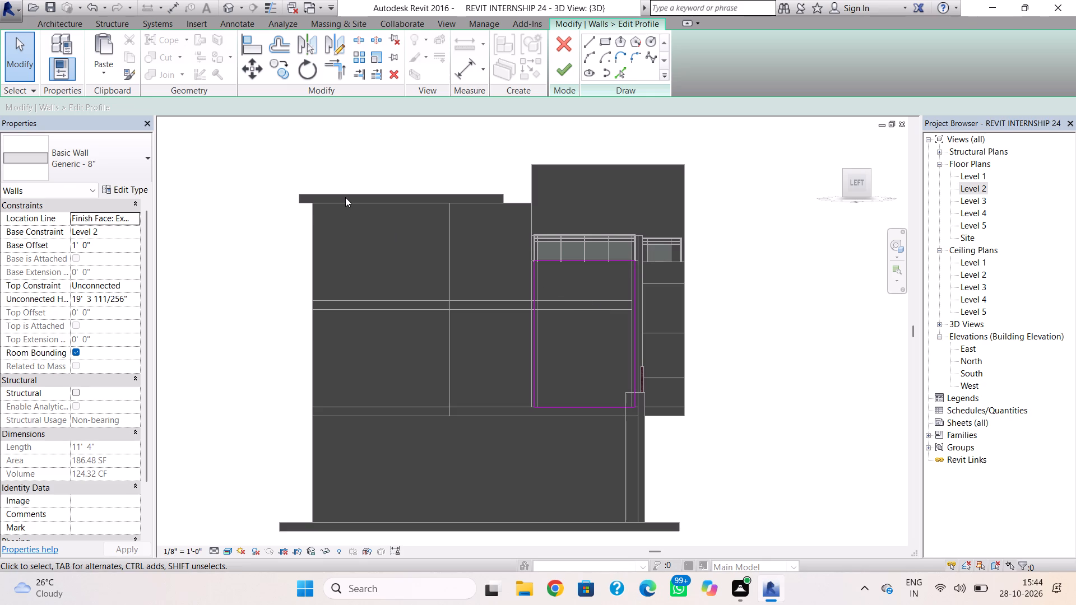
left_click(606, 40)
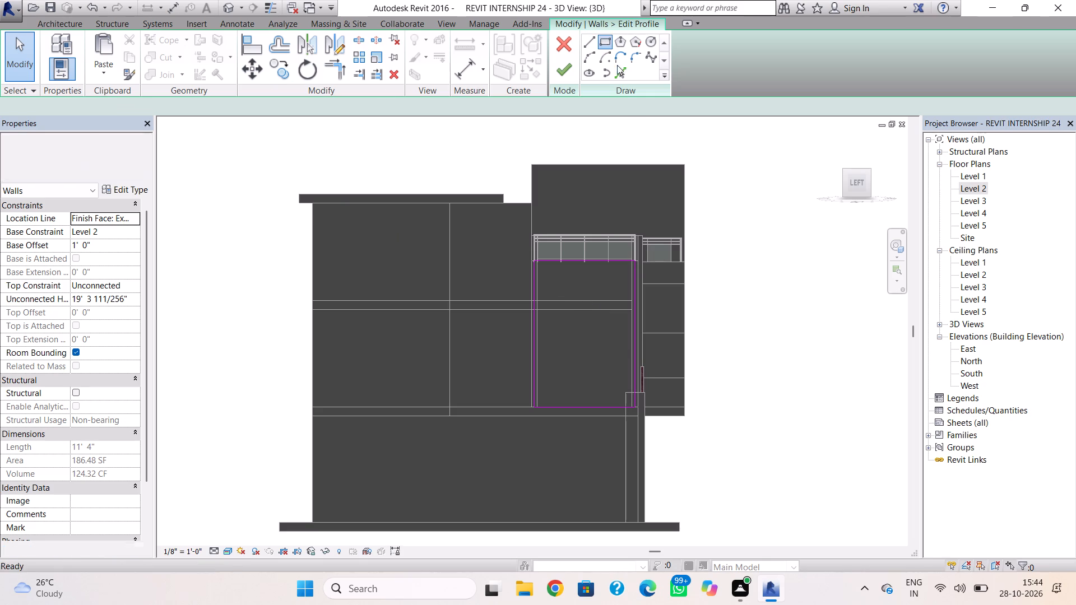
scroll(616, 338, "up", 3)
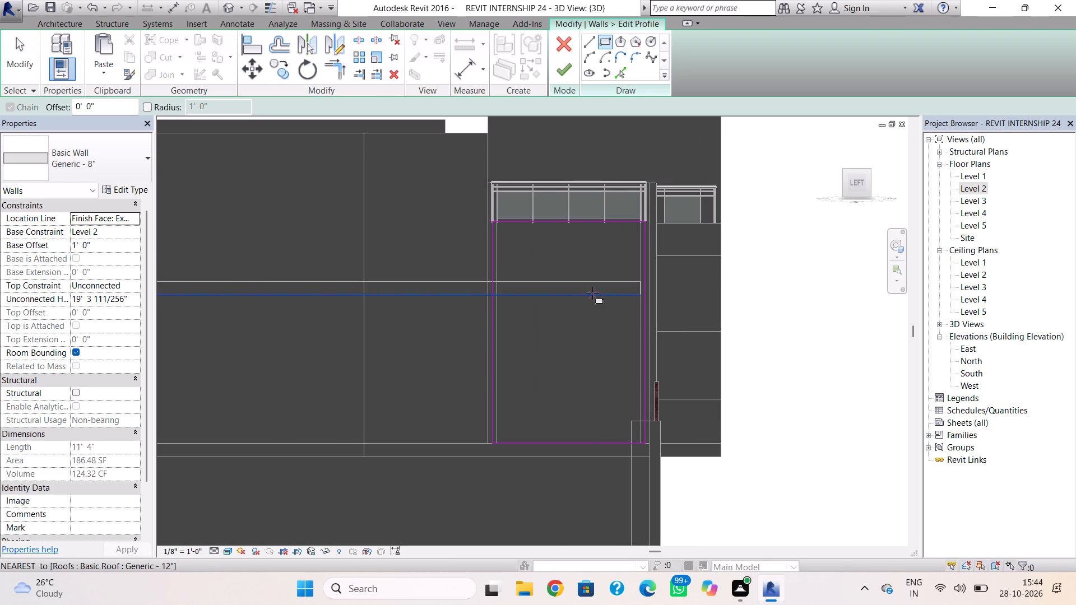
left_click(593, 292)
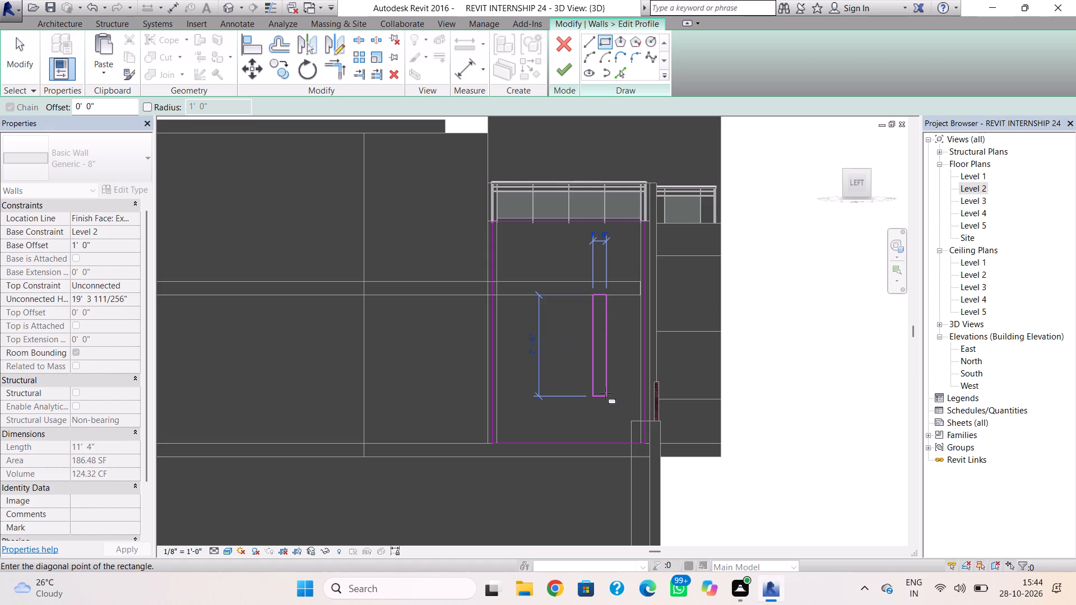
scroll(605, 392, "up", 4)
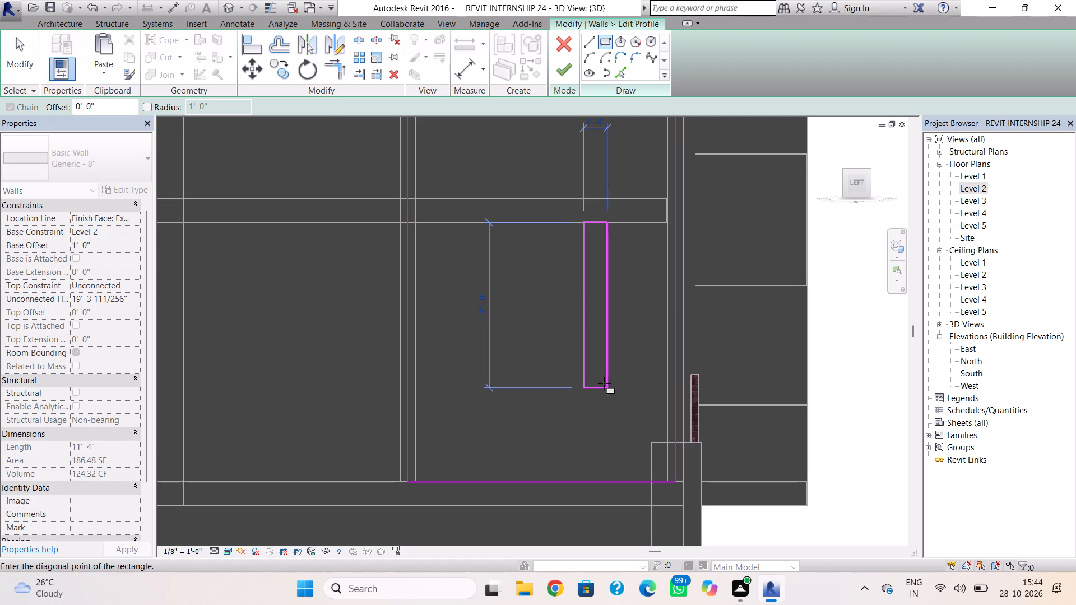
scroll(600, 383, "up", 4)
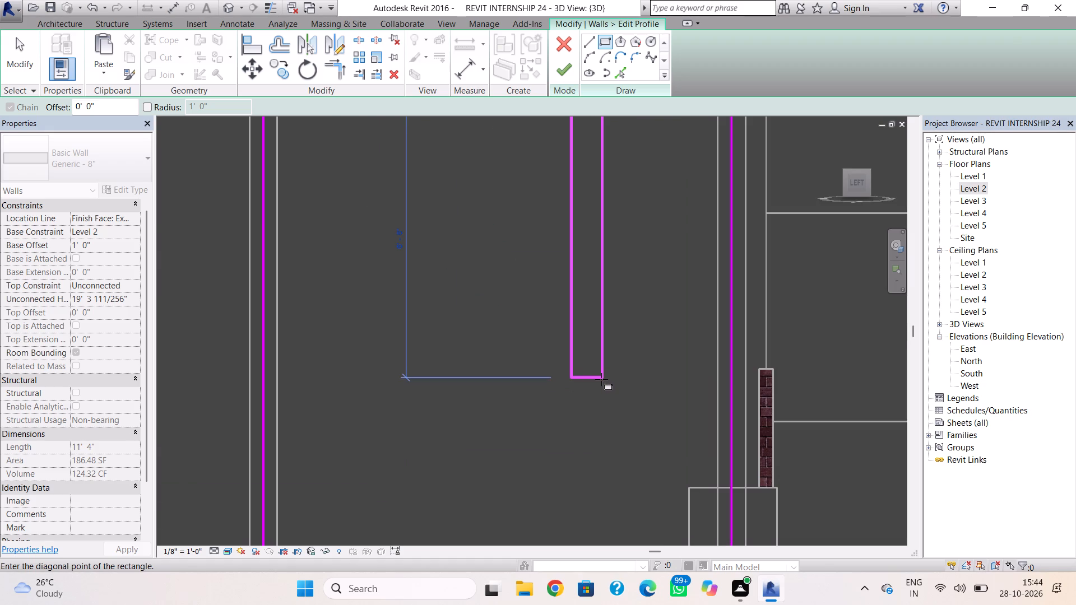
left_click(603, 388)
scroll(603, 389, "down", 3)
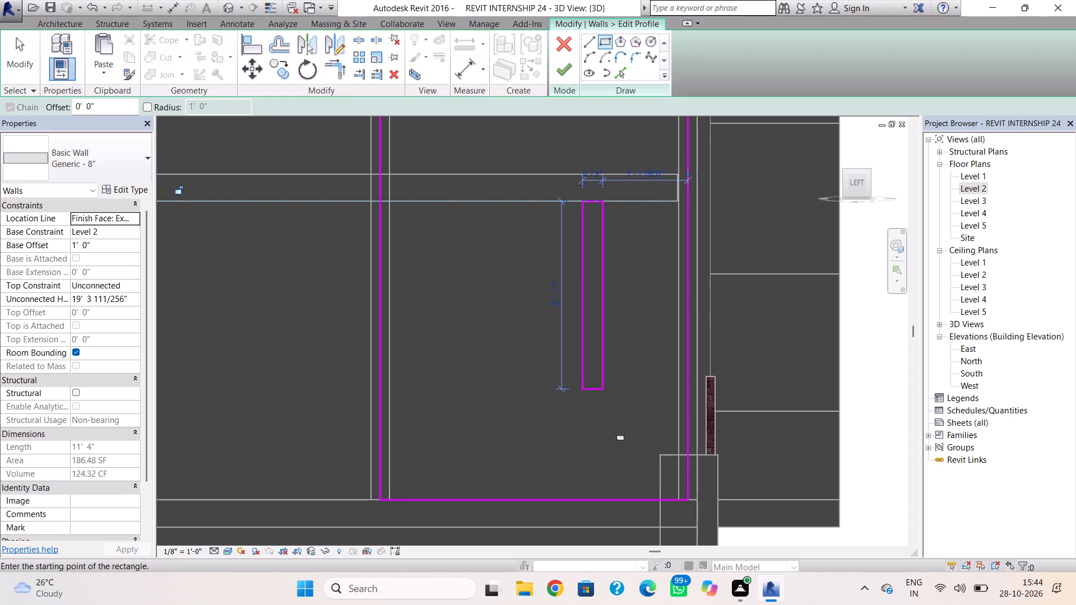
key("Escape")
key("Escape")
Nudge the whole opening rectangle twelve increments toward the wall's front edge.
left_click_drag(627, 197, 625, 196)
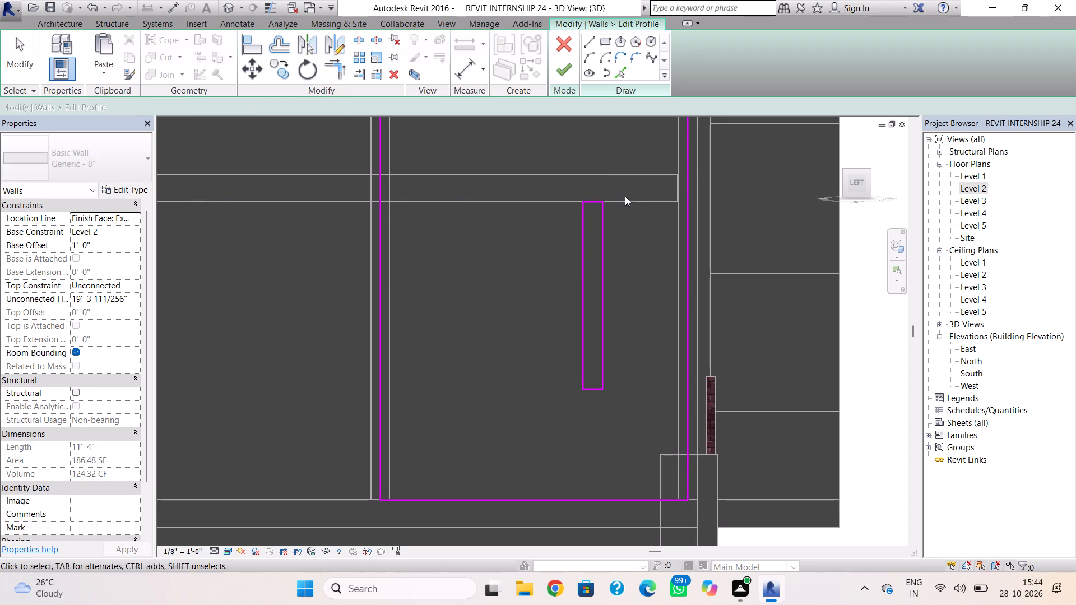
left_click_drag(625, 196, 549, 440)
key("Right")
key("Right")
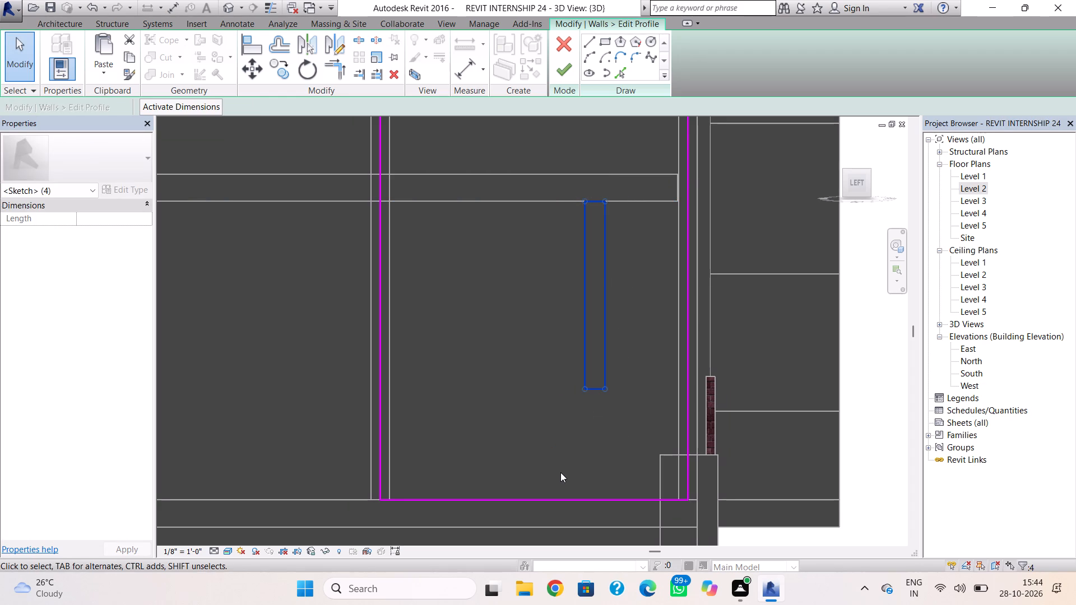
key("Right")
key("Right")
key("Right")
key("Right")
key("Right")
key("Right")
key("Right")
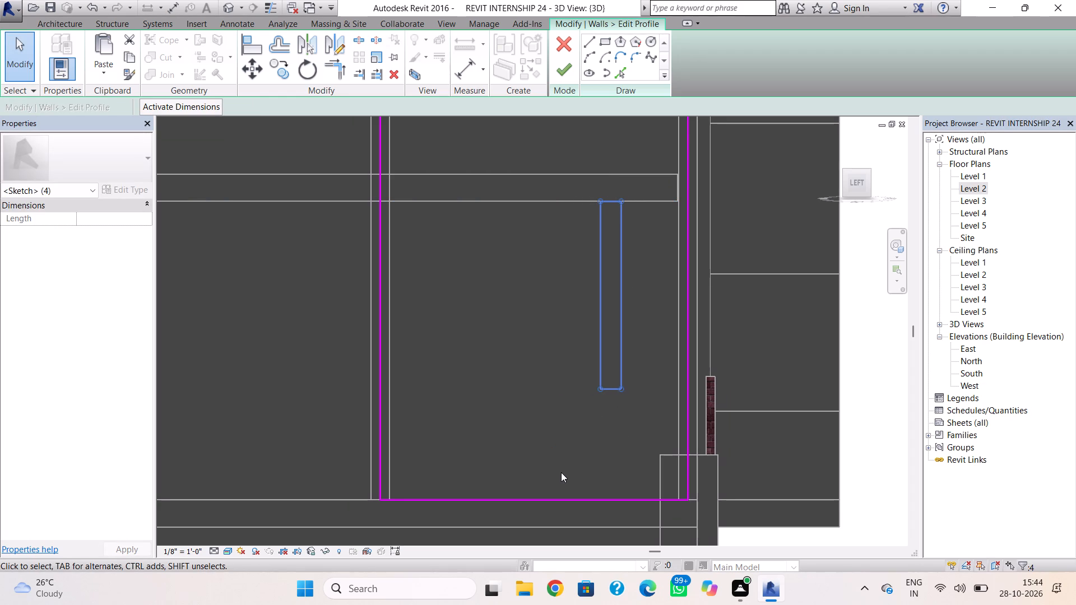
key("Right")
key("Right")
key("Right")
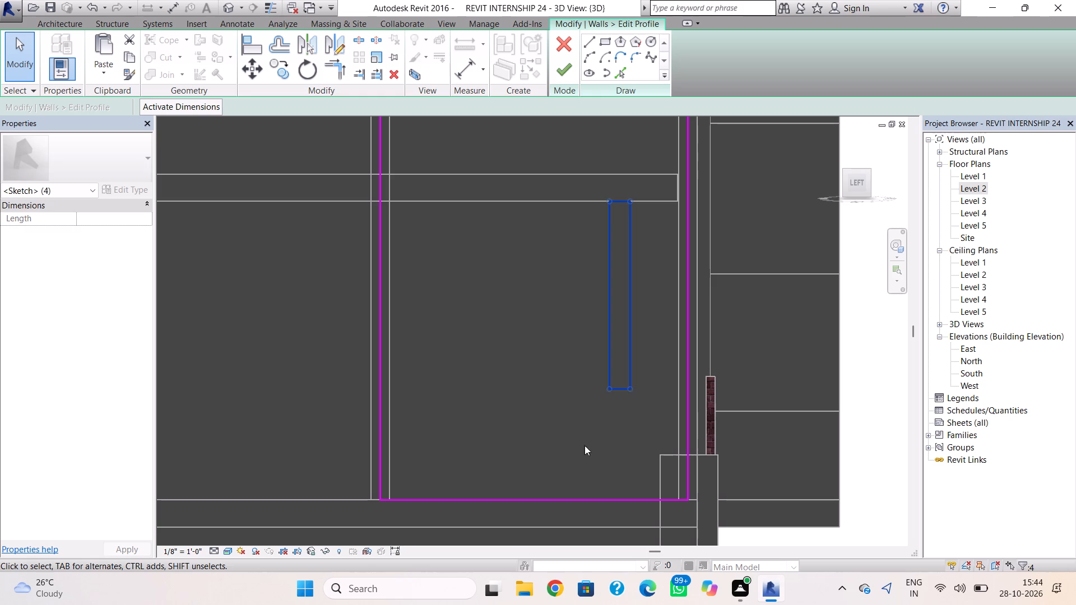
Copy the opening rectangle and paste it level with the original, beside it on the rear side.
key("ctrl+c")
key("ctrl+v")
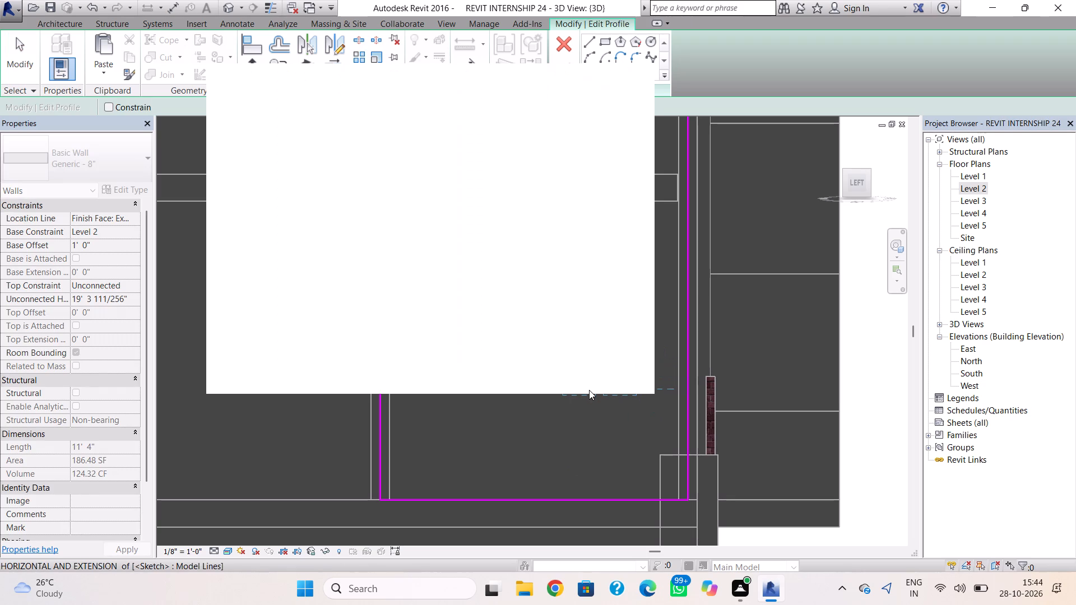
left_click(589, 390)
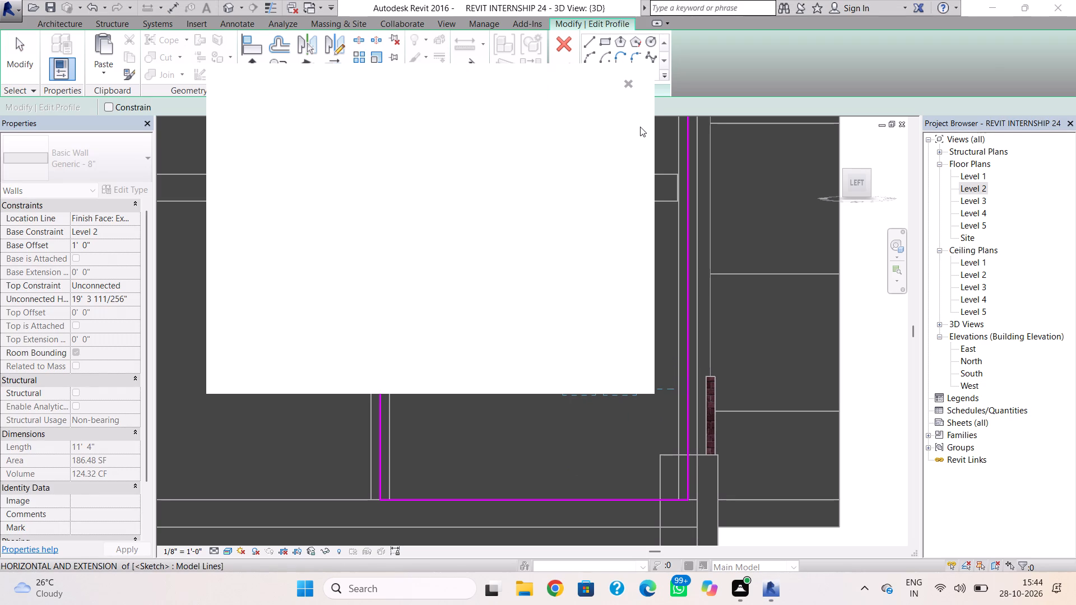
left_click(627, 82)
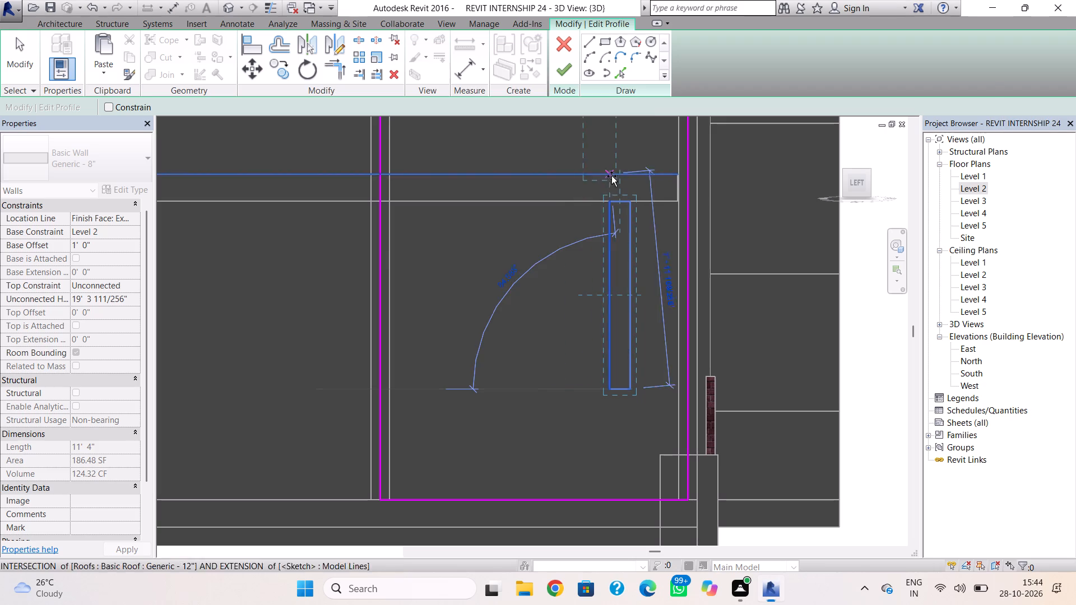
double_click(589, 388)
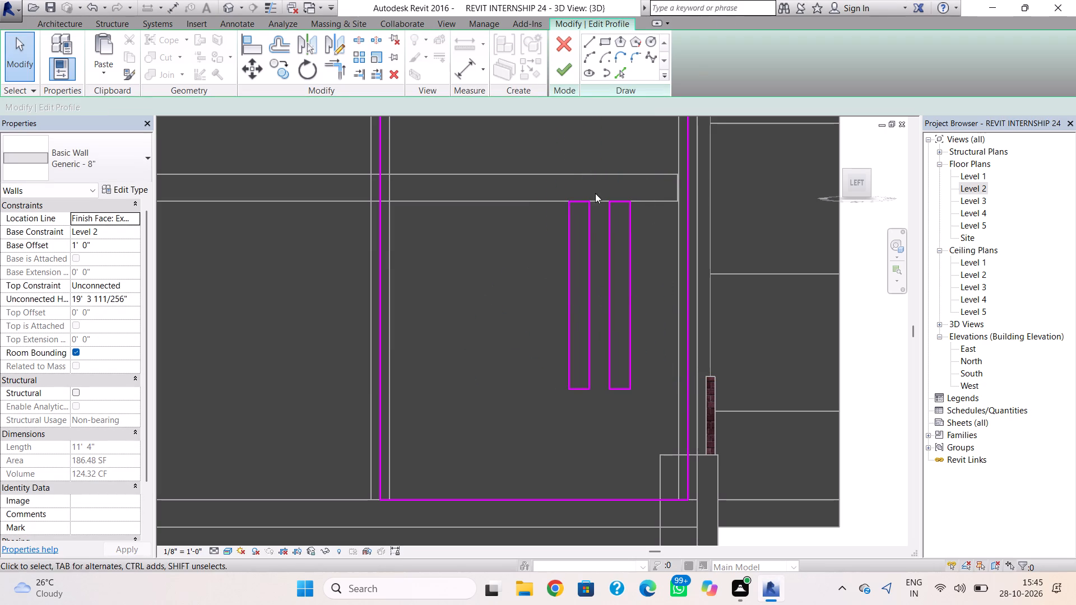
Nudge the copied rectangle two increments toward the original to narrow the gap between them.
left_click_drag(594, 188, 518, 434)
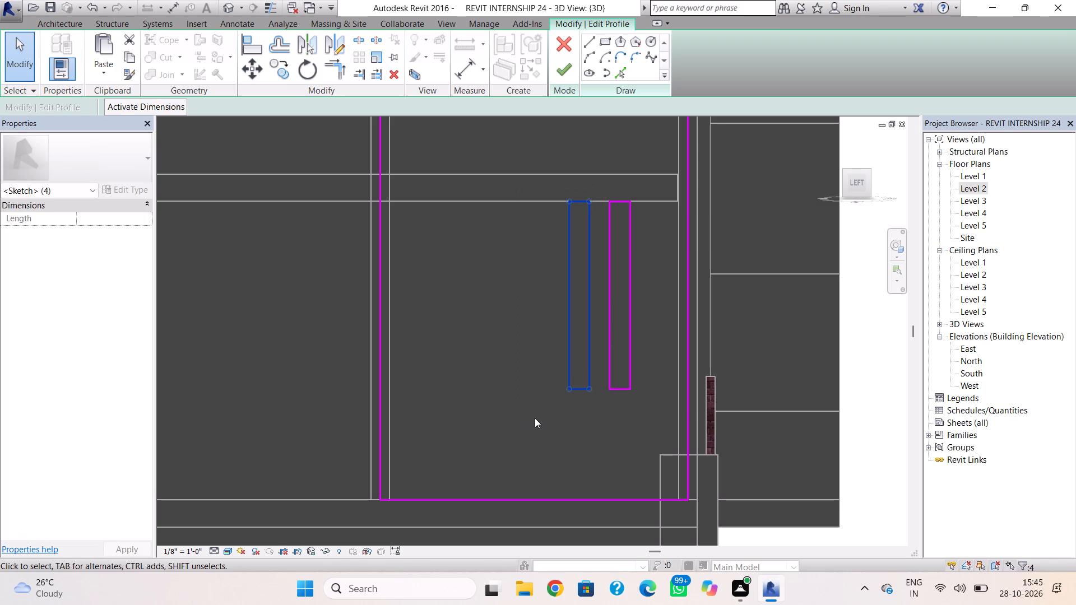
key("Right")
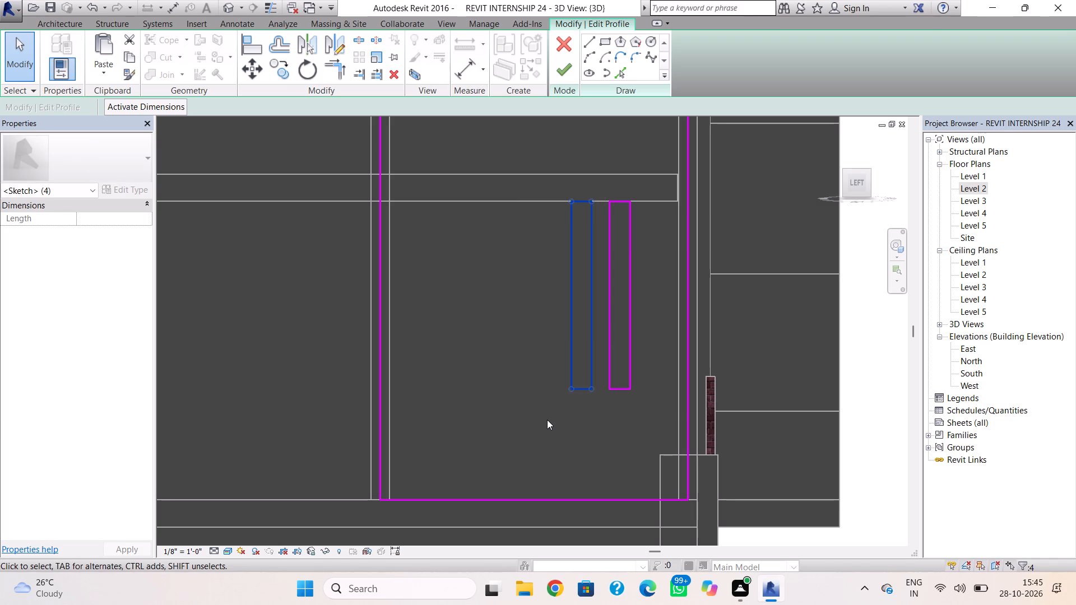
key("Right")
Copy both opening rectangles, paste the pair level with them near the wall's rear edge, and finish the wall's profile edit.
left_click(655, 182)
left_click_drag(655, 182, 650, 334)
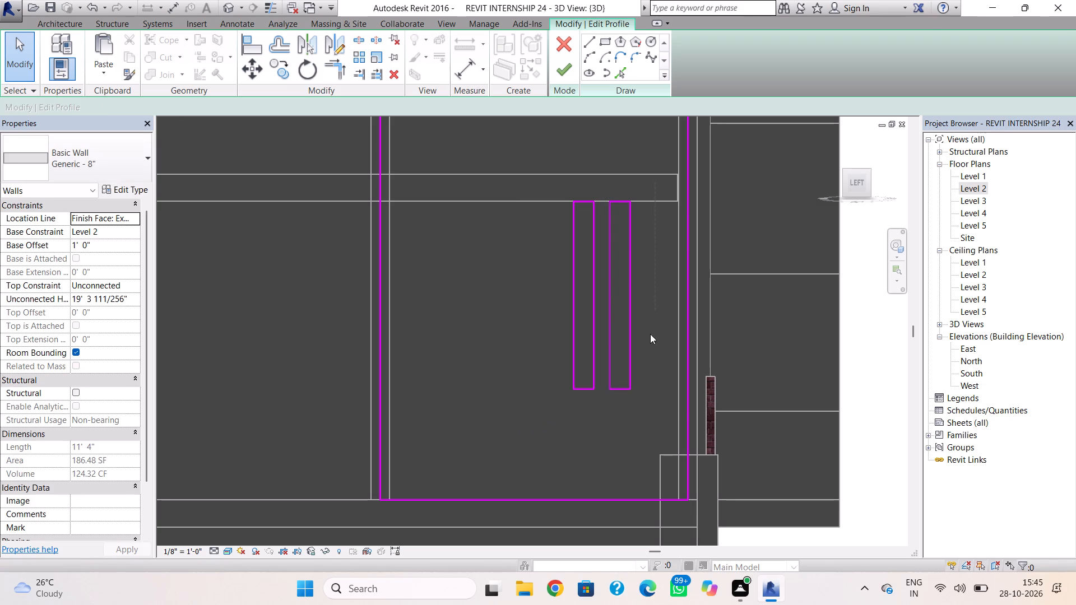
left_click_drag(650, 334, 489, 476)
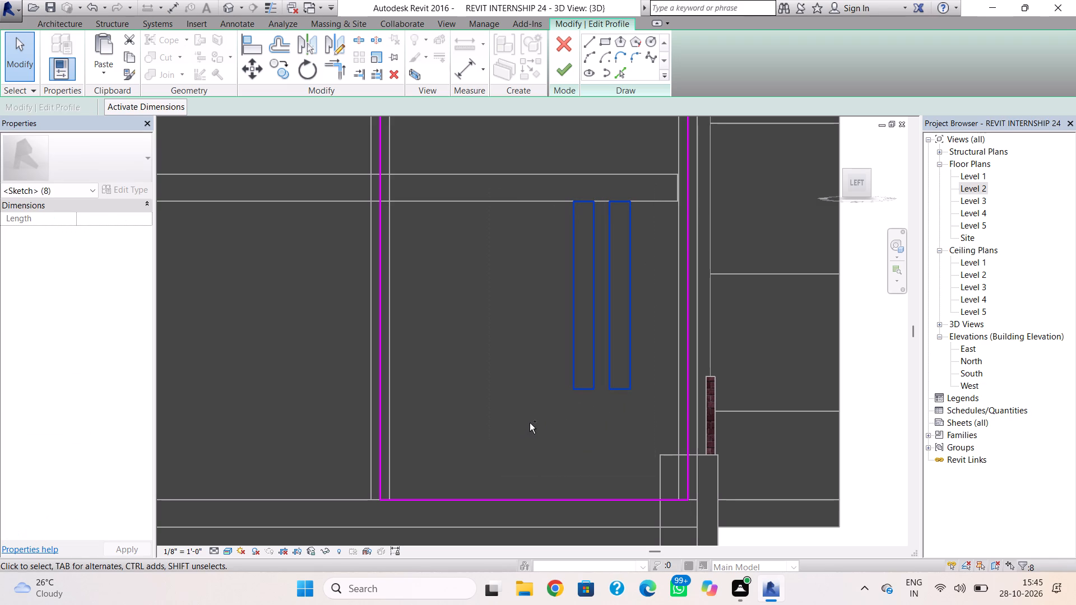
key("ctrl+c")
key("ctrl+v")
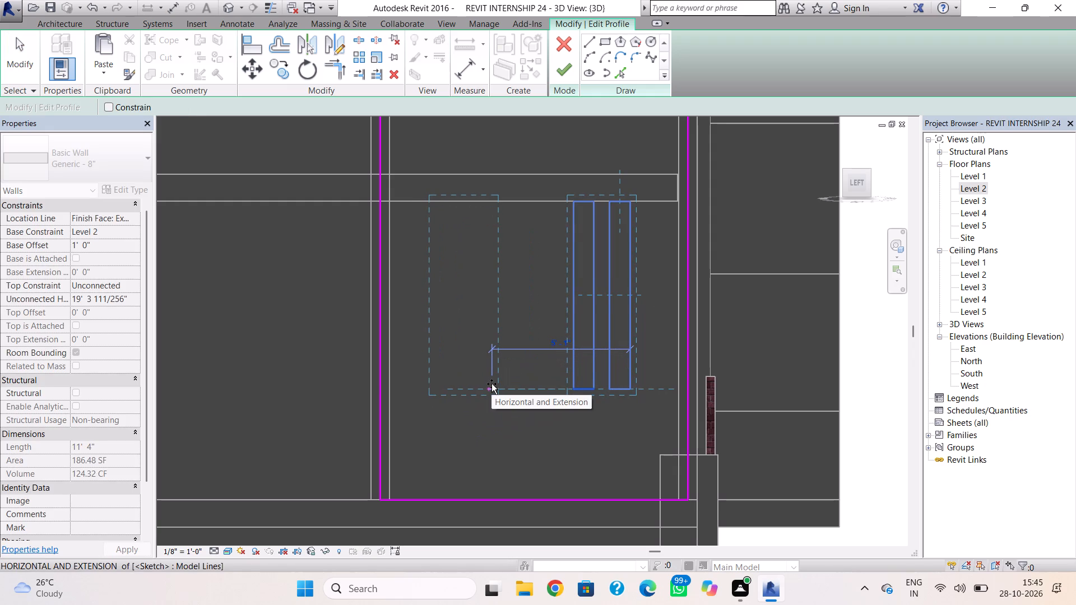
left_click(483, 383)
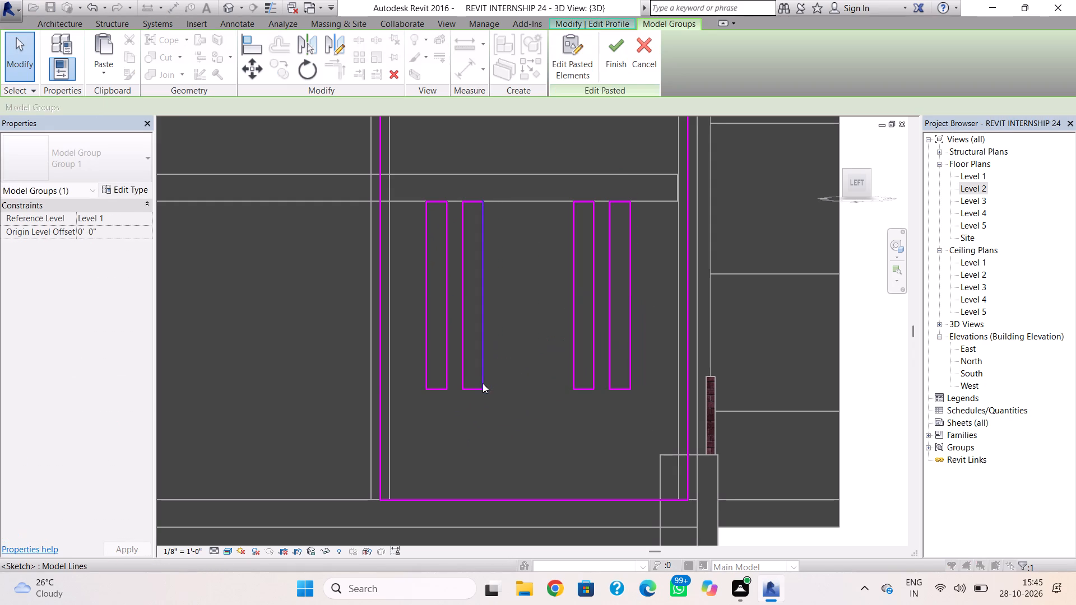
left_click(518, 375)
left_click(563, 73)
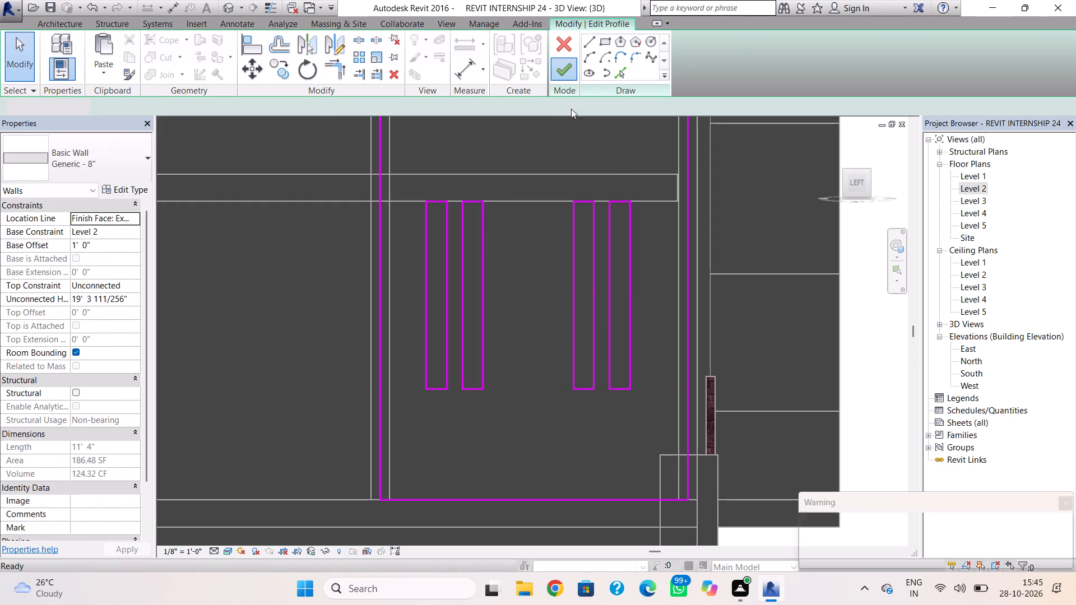
key("Escape")
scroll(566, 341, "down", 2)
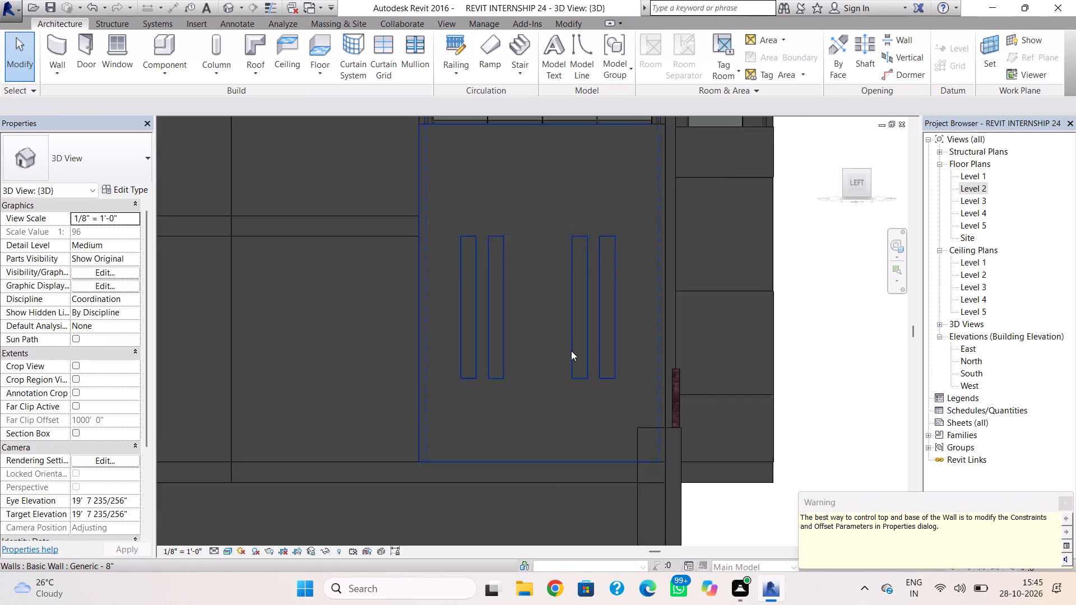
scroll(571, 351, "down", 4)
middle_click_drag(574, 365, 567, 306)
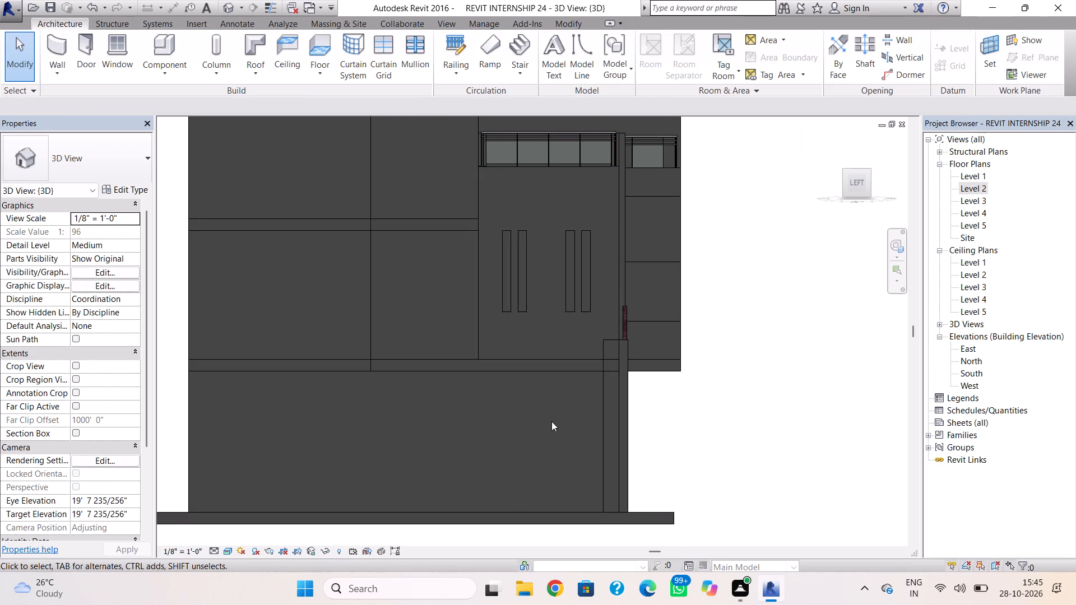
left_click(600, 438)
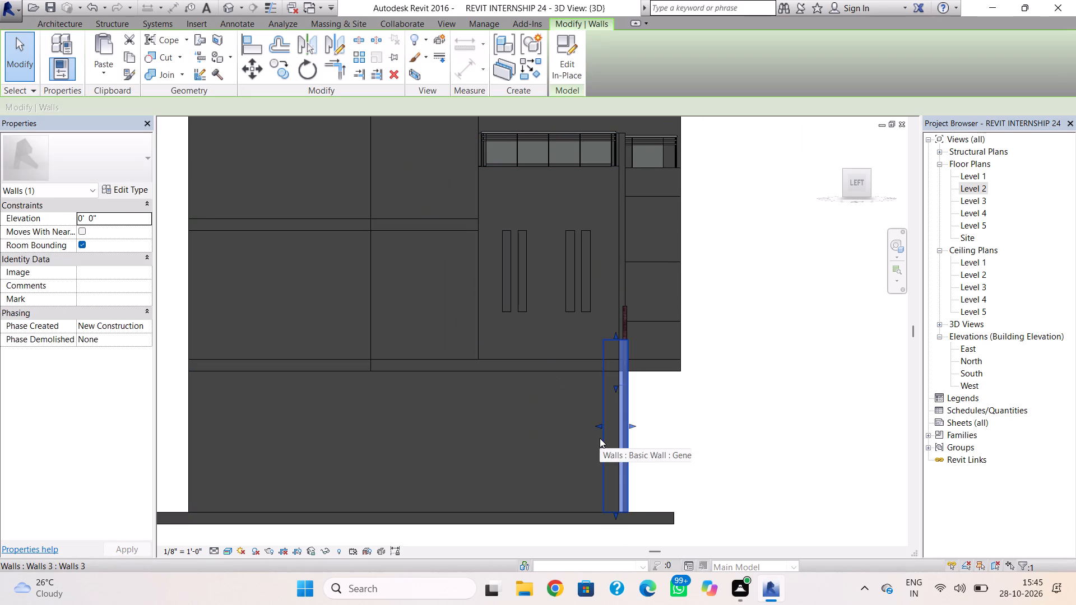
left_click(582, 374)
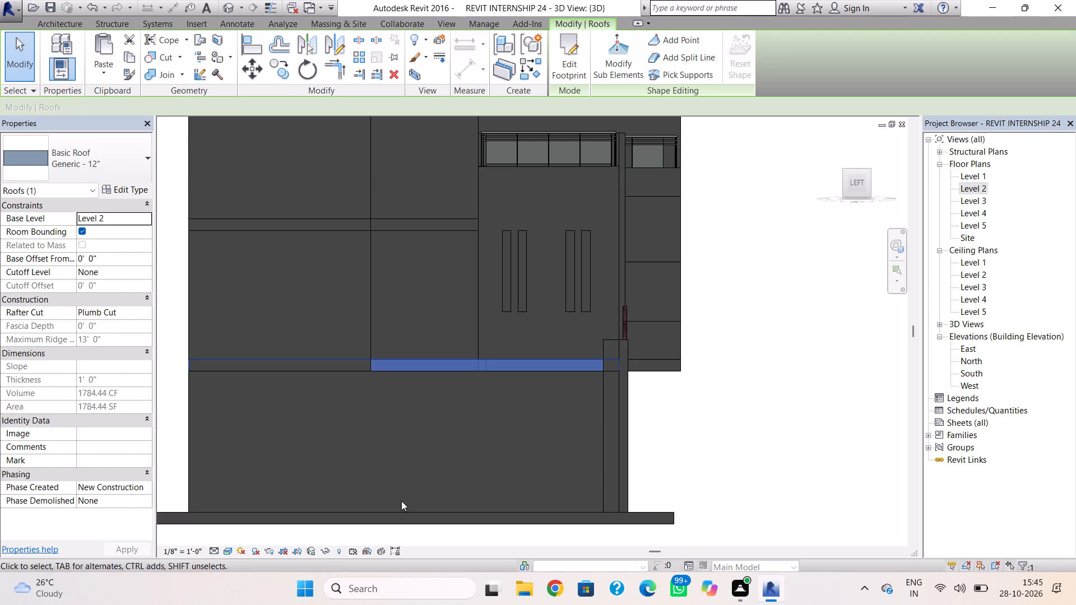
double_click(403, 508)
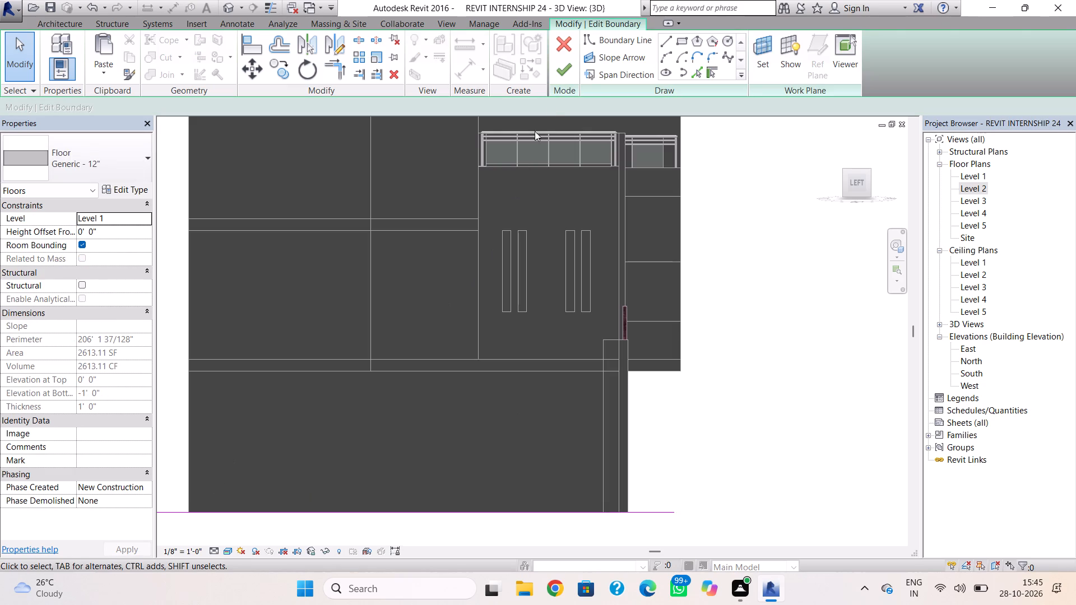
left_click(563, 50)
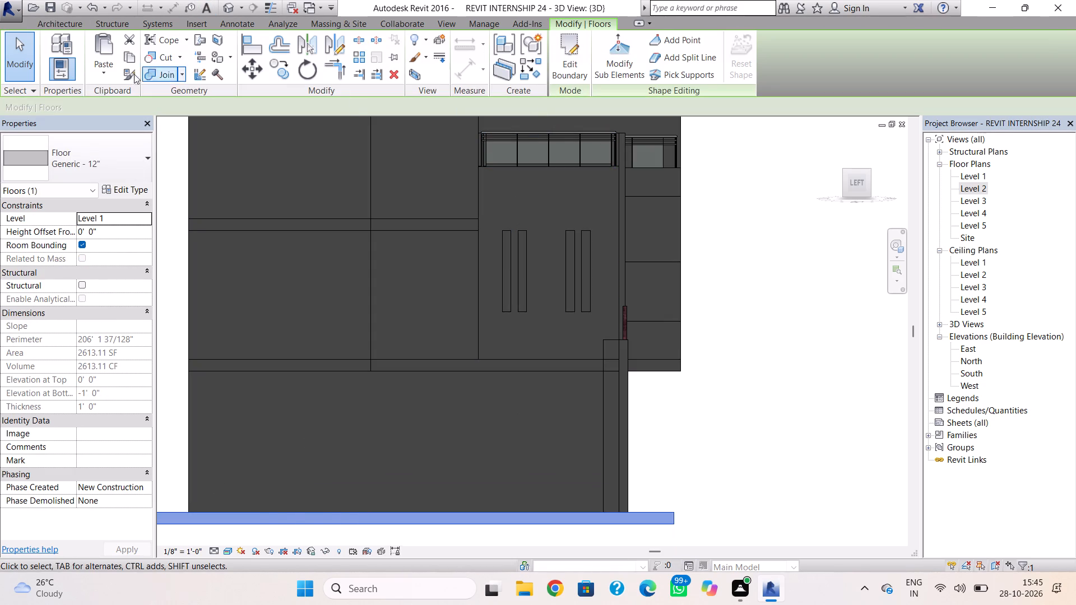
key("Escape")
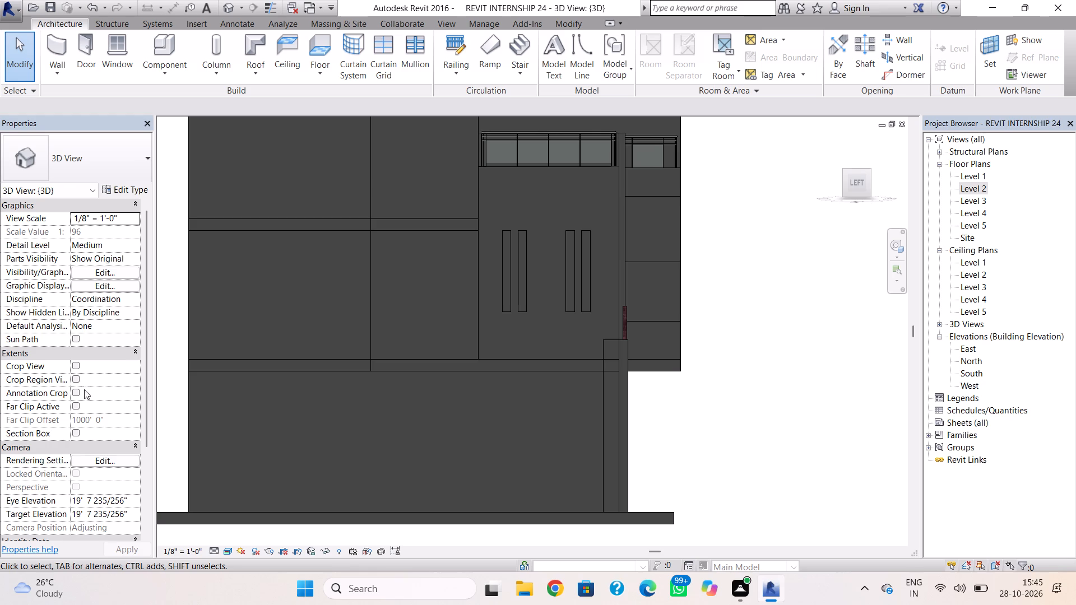
Open the left facade's ground-floor wall profile for editing and sketch one tall narrow opening rectangle near its front edge.
left_click(188, 418)
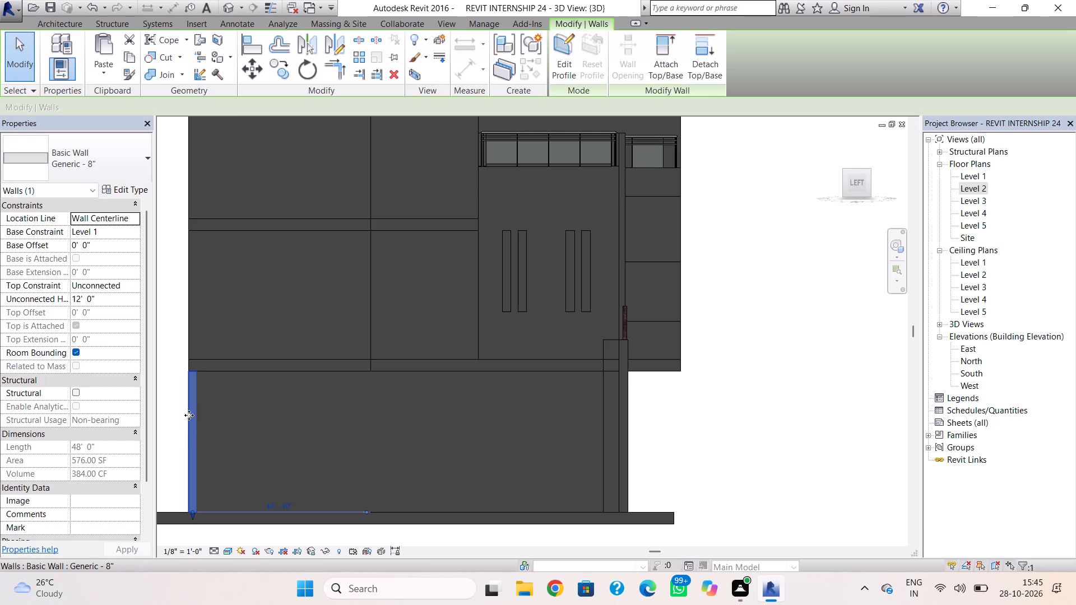
key("Escape")
right_click_drag(193, 412, 254, 426, "shift")
double_click(353, 393)
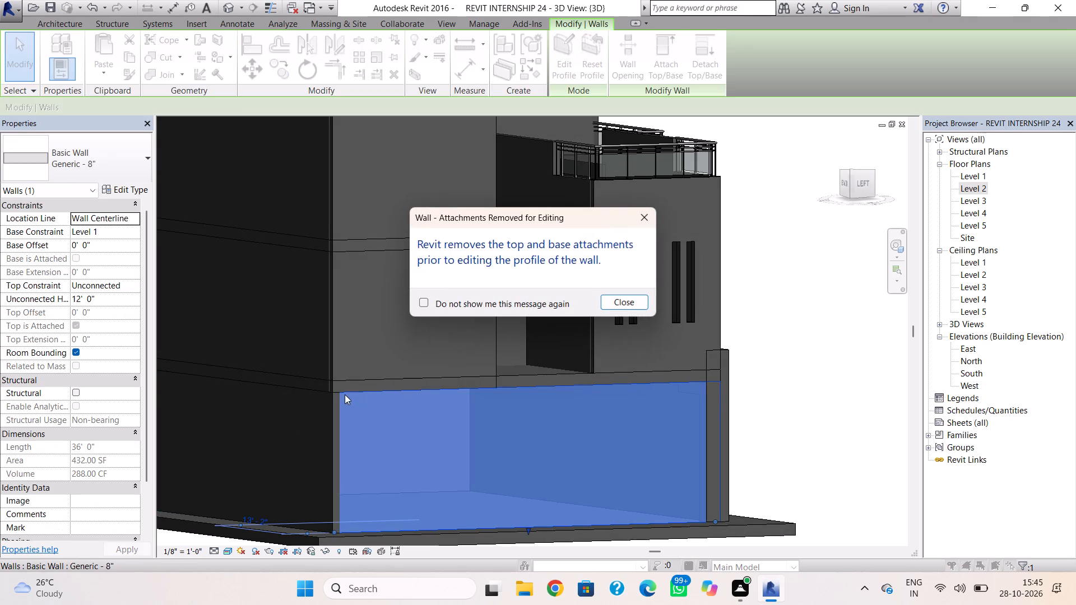
left_click(624, 302)
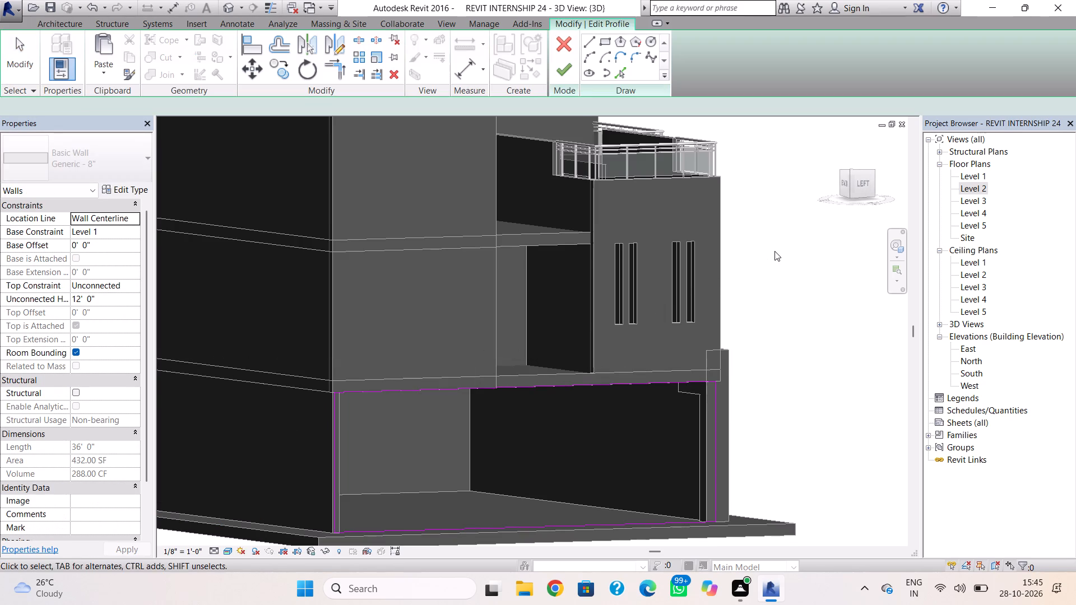
left_click(869, 189)
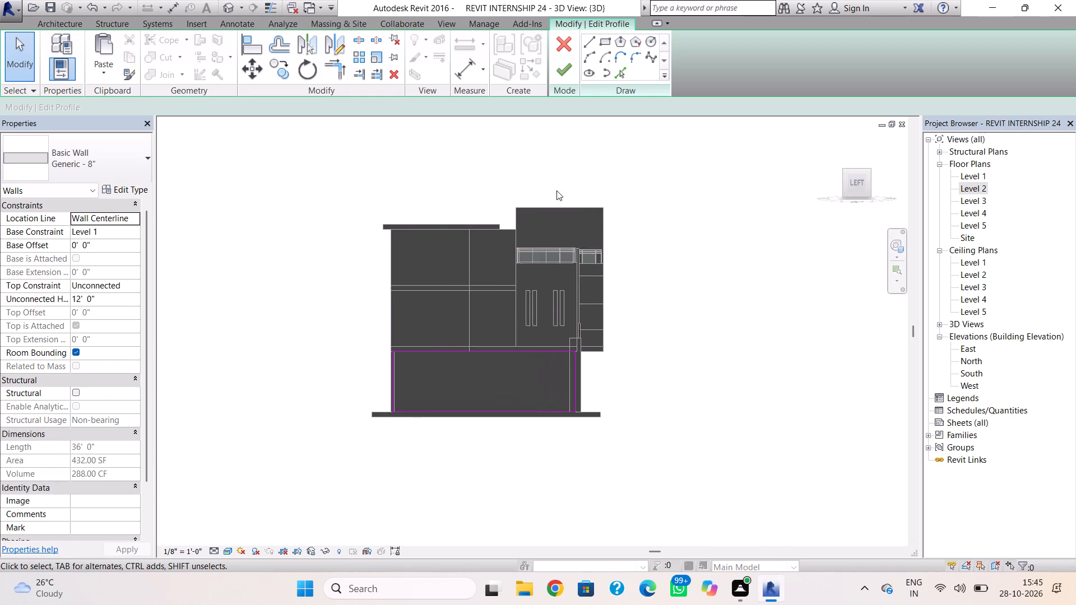
left_click(602, 41)
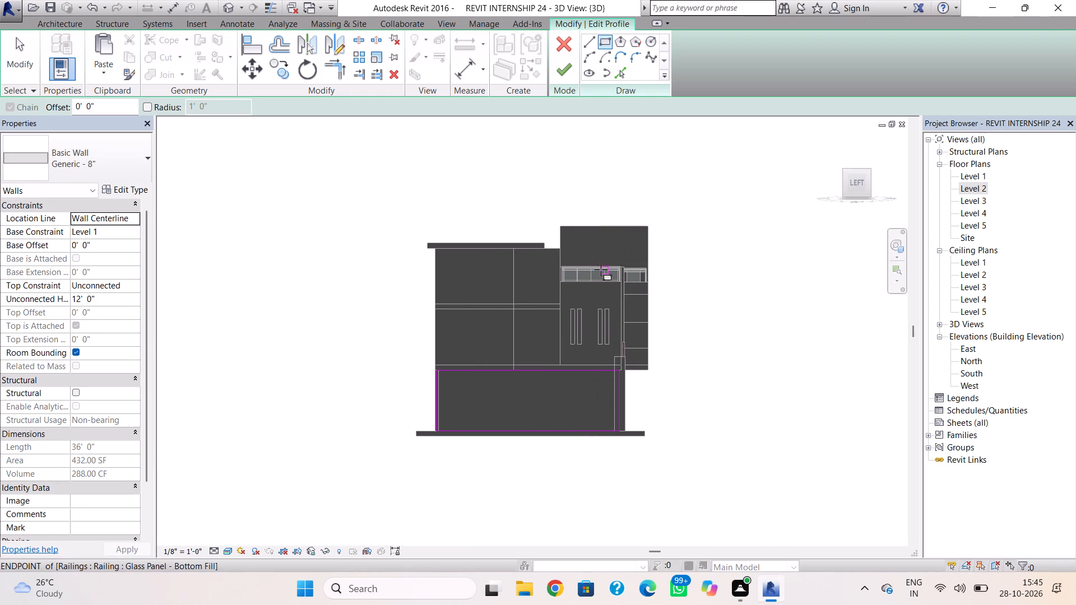
scroll(582, 402, "up", 4)
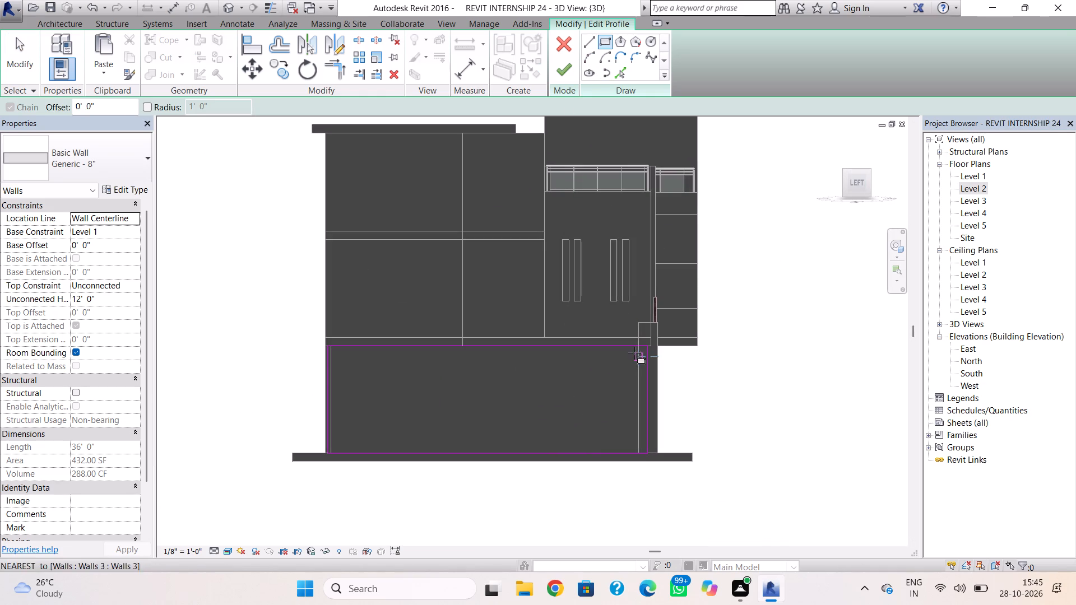
scroll(625, 365, "up", 4)
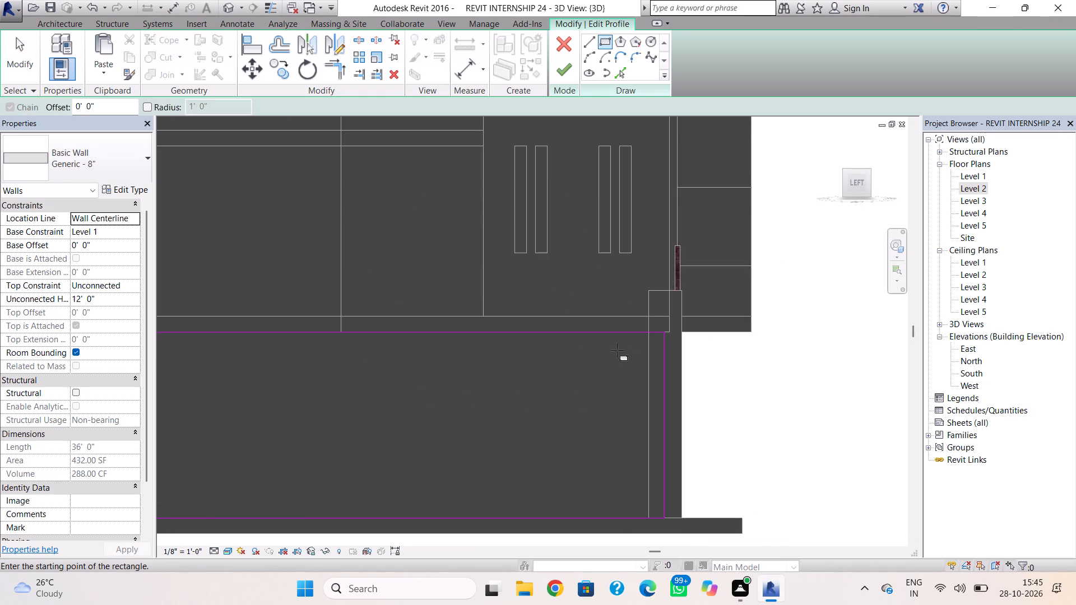
left_click(612, 351)
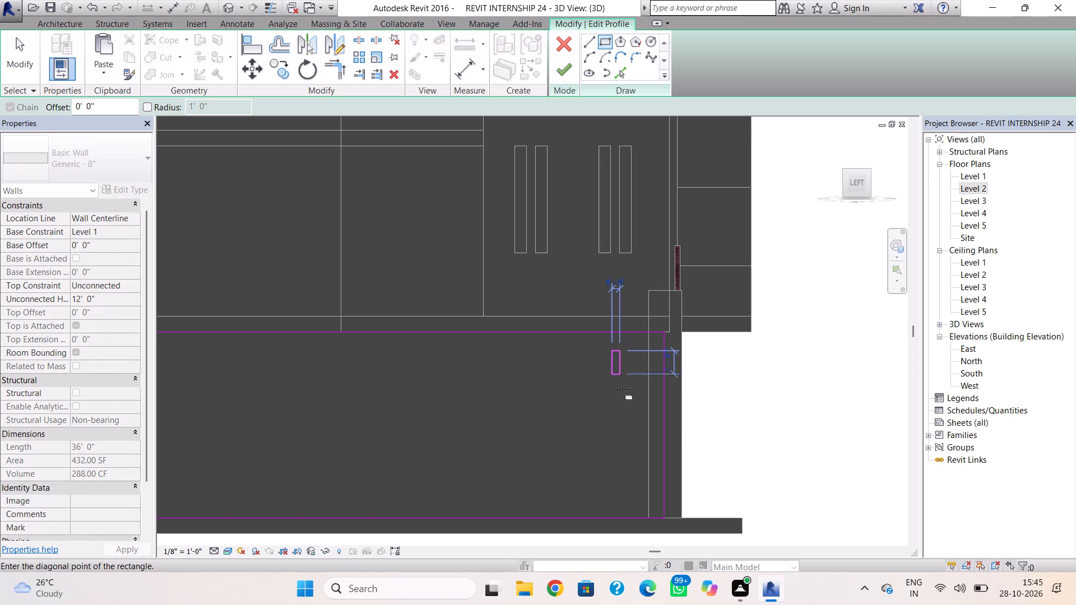
left_click(625, 484)
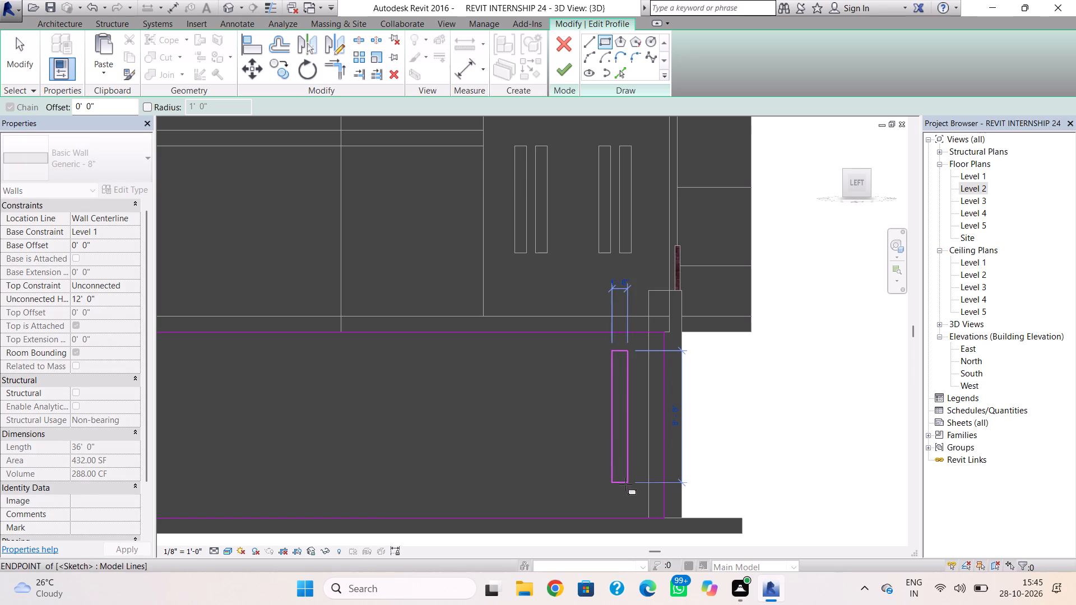
key("Escape")
key("Escape")
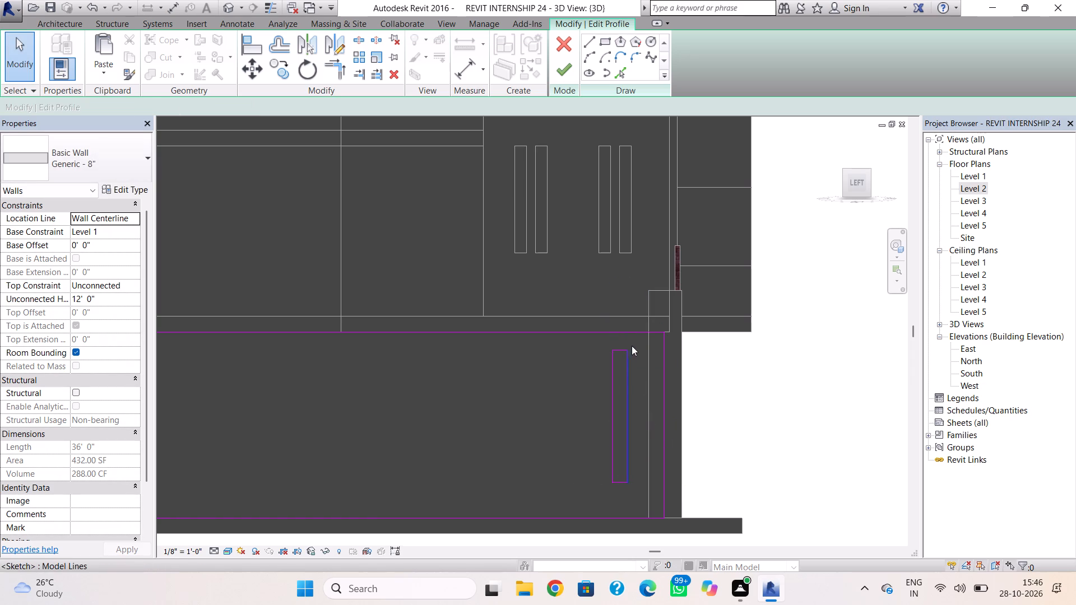
Copy the ground-floor opening rectangle and paste it level with the original, beside it on the rear side.
left_click_drag(632, 345, 576, 507)
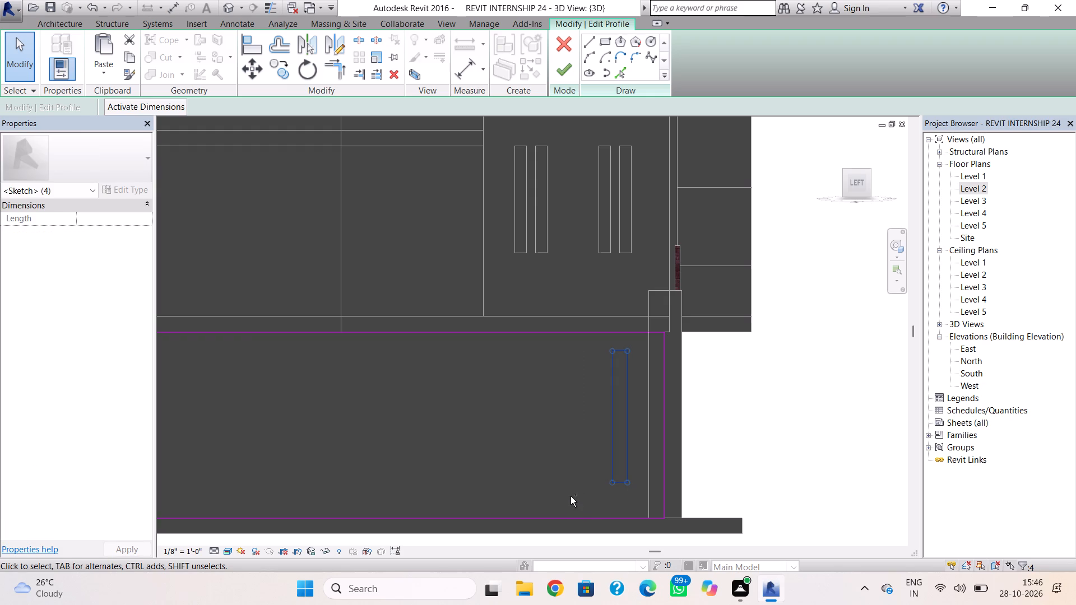
key("ctrl+c")
key("ctrl+v")
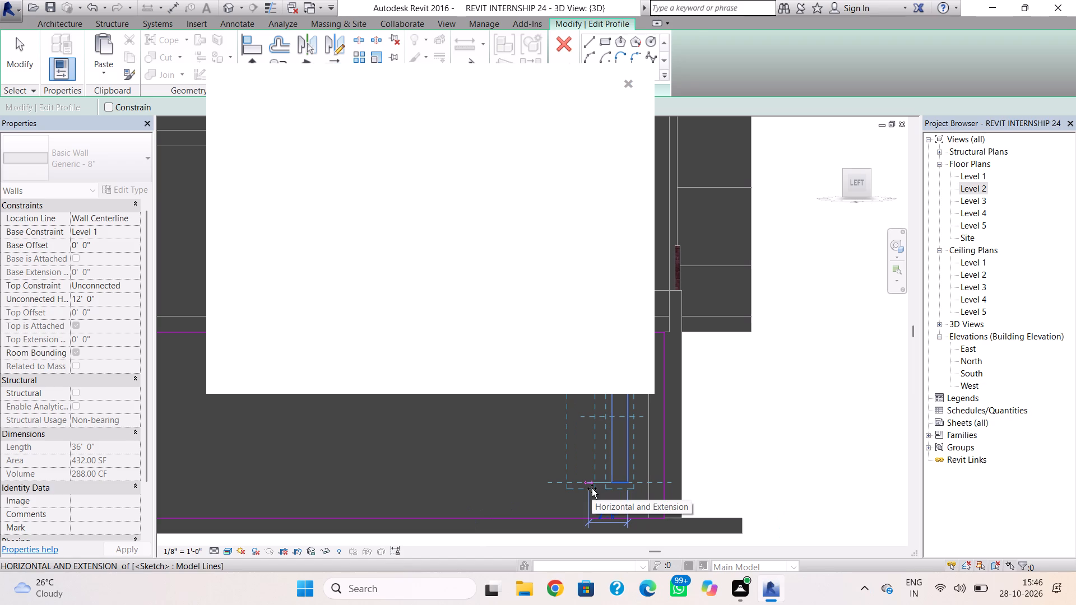
left_click(592, 488)
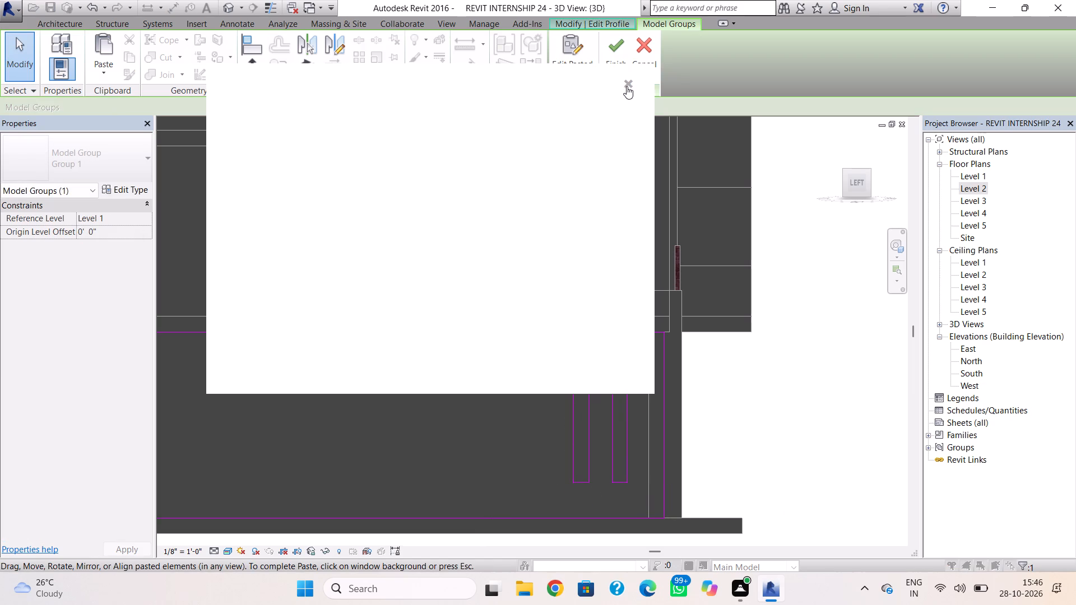
left_click(627, 85)
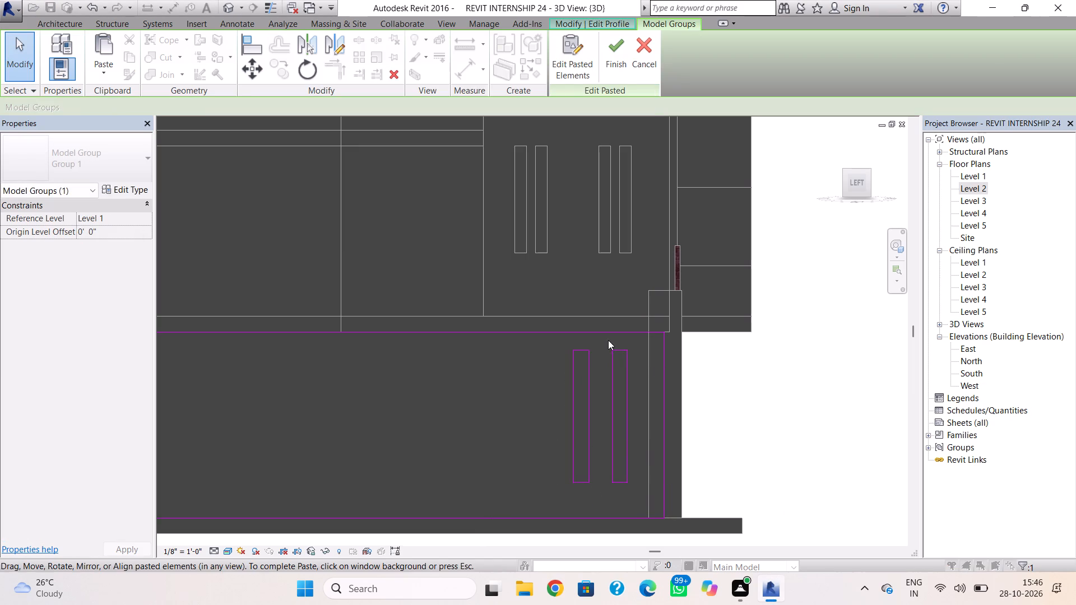
Nudge the copied rectangle three increments toward the original to narrow the gap between them.
left_click_drag(599, 342, 548, 493)
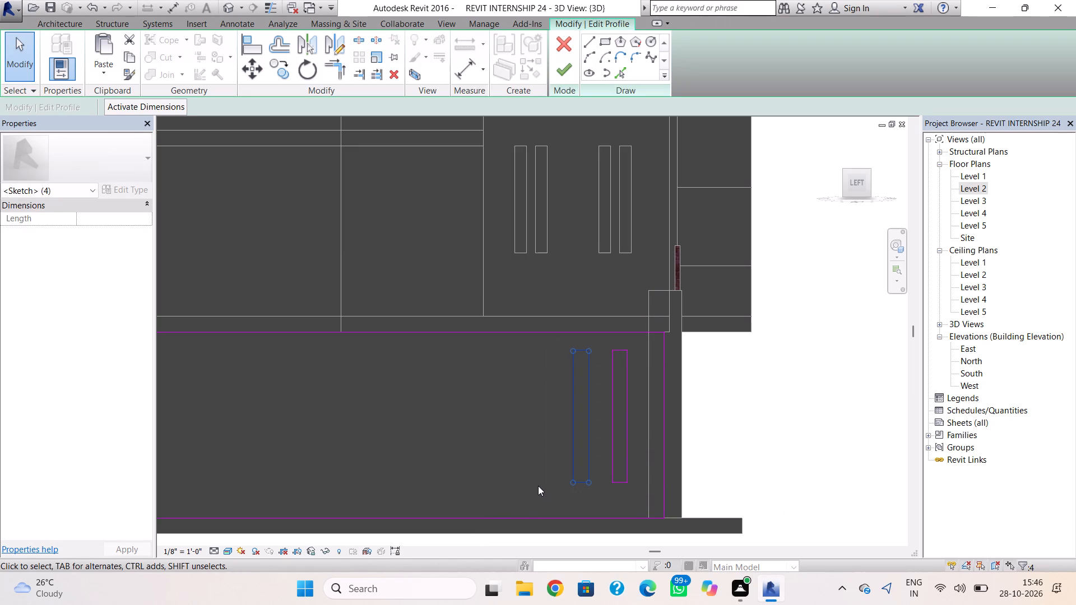
key("Right")
key("Right")
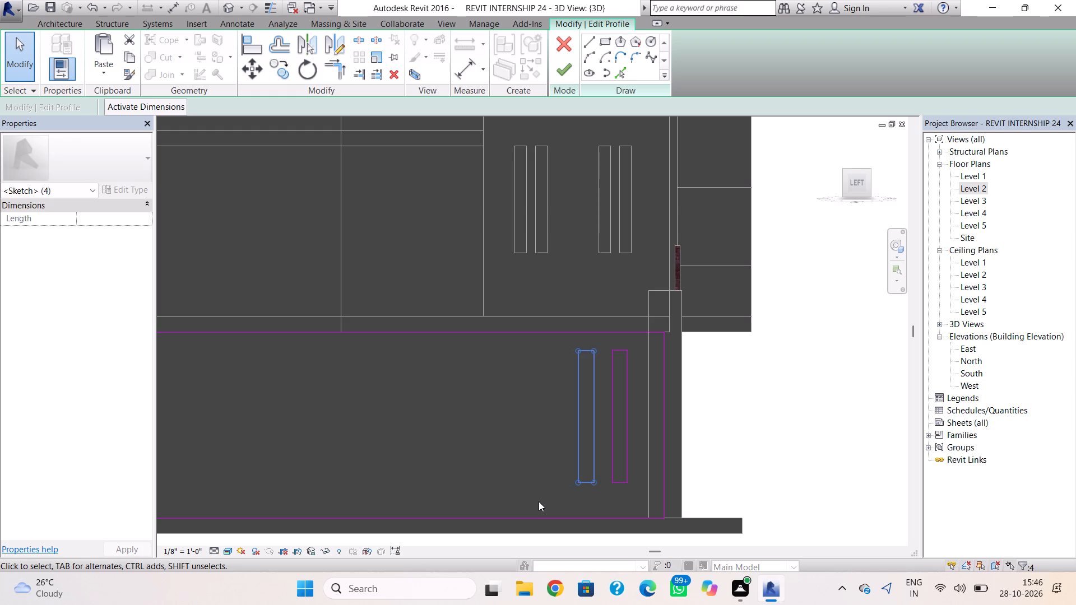
key("Right")
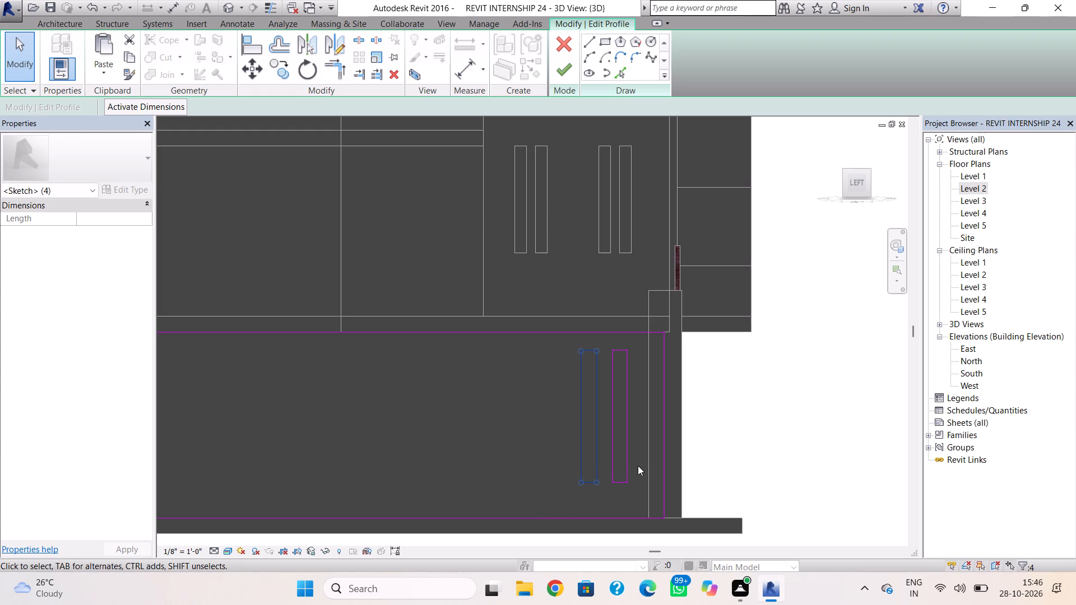
key("Escape")
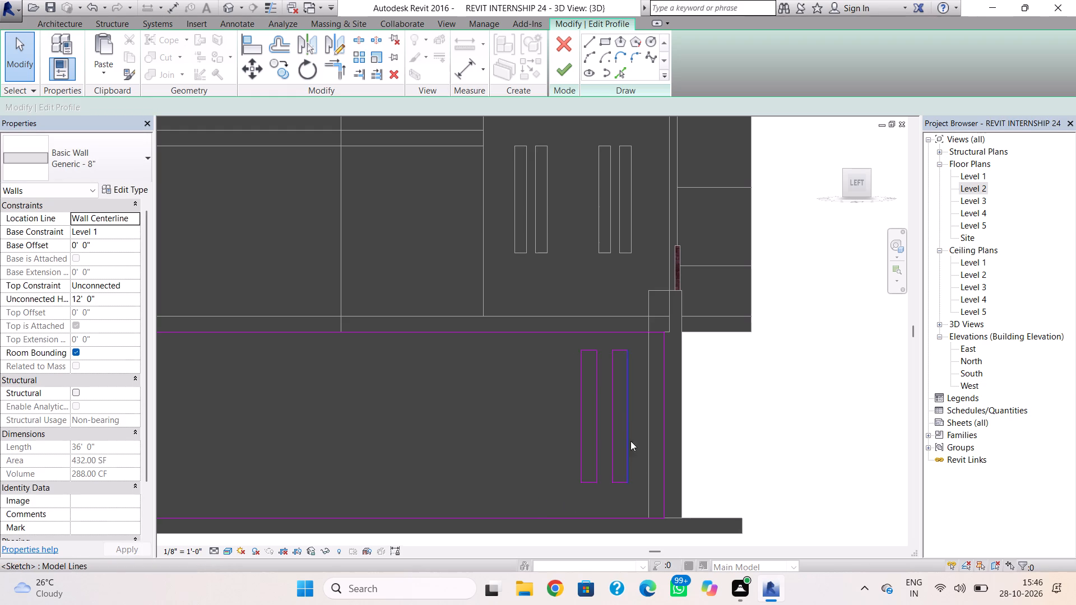
Copy both opening rectangles and paste the pair level with them, about 7'-6" toward the rear of the wall.
left_click_drag(641, 340, 552, 513)
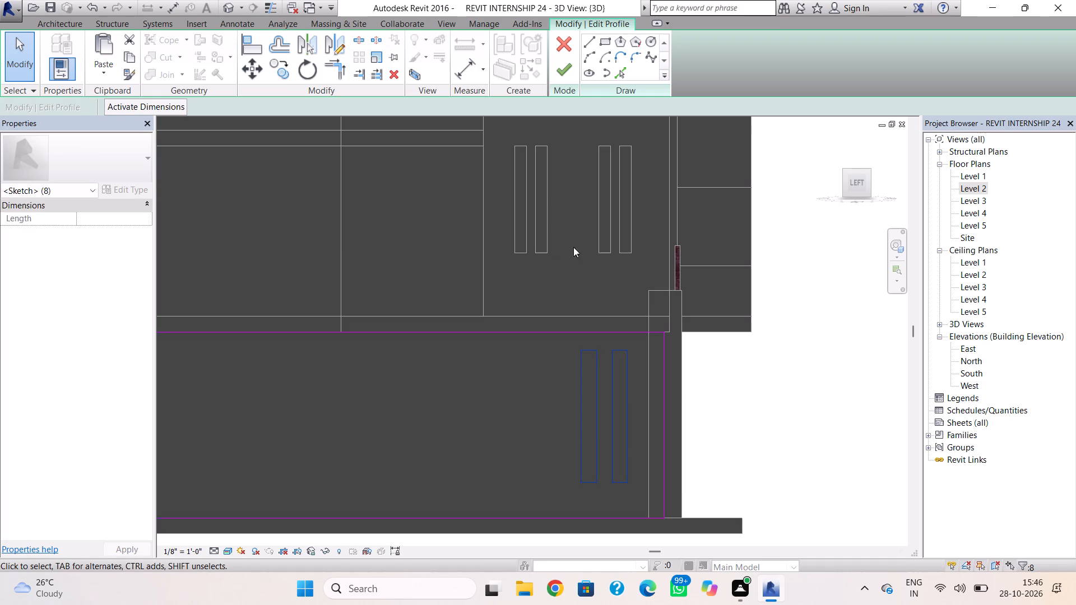
key("ctrl+c")
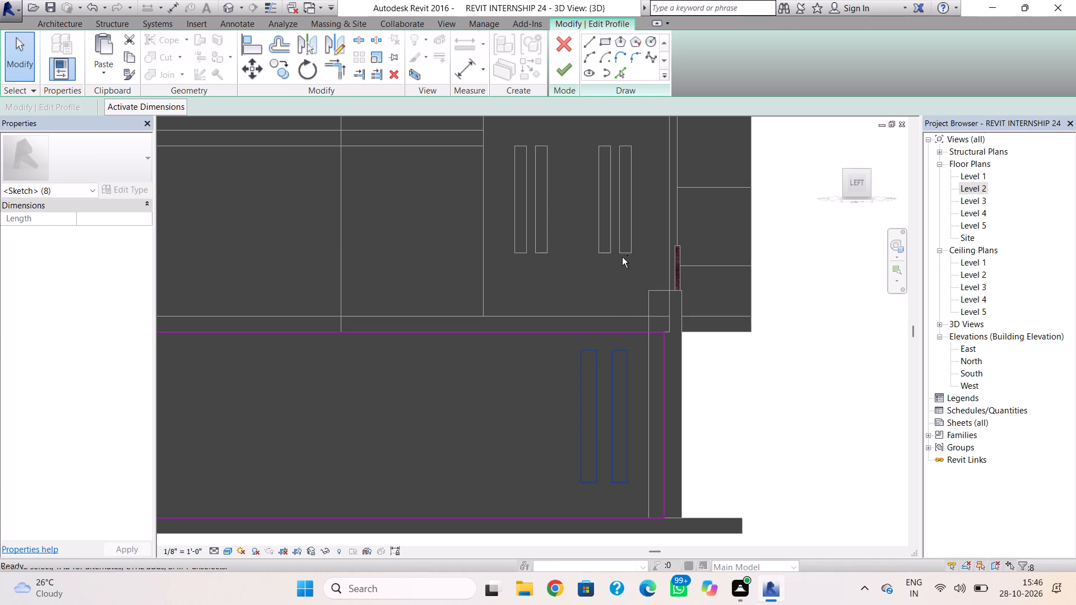
key("ctrl+v")
scroll(325, 397, "down", 2)
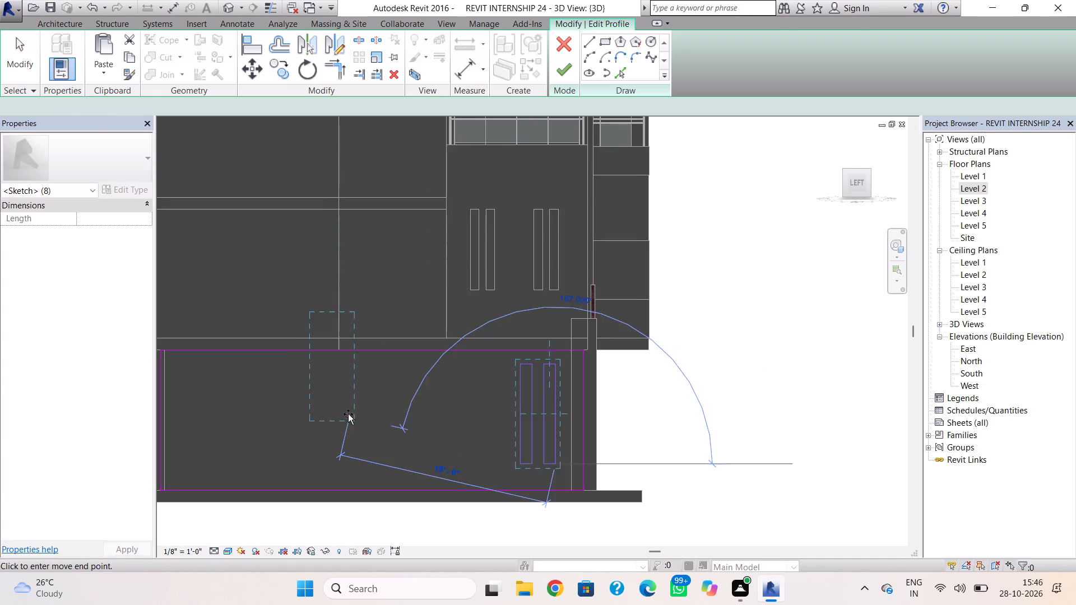
middle_click_drag(348, 414, 368, 409)
scroll(361, 408, "down", 1)
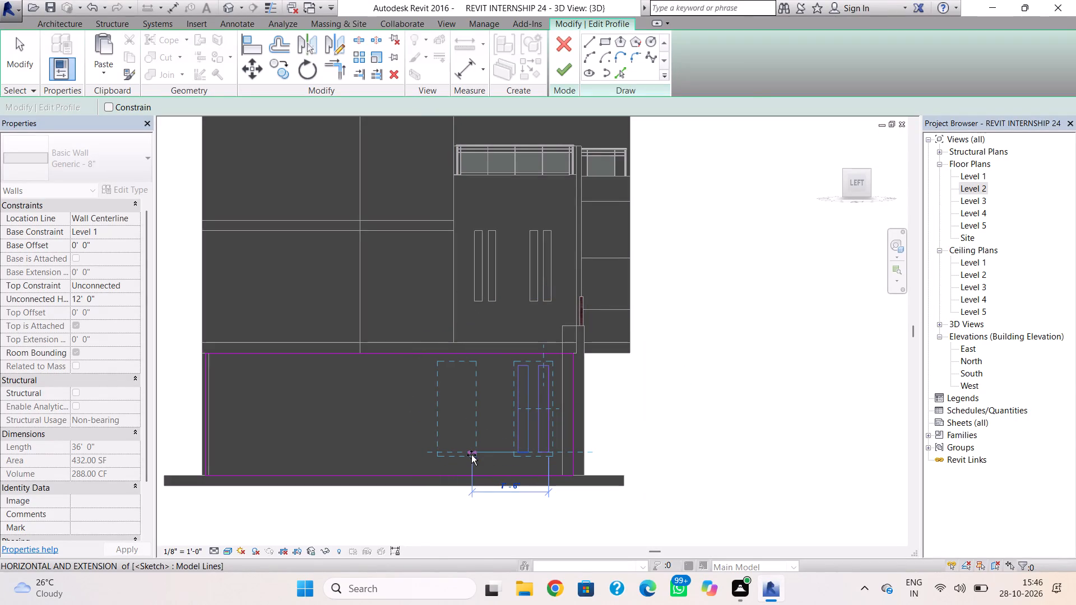
left_click(470, 455)
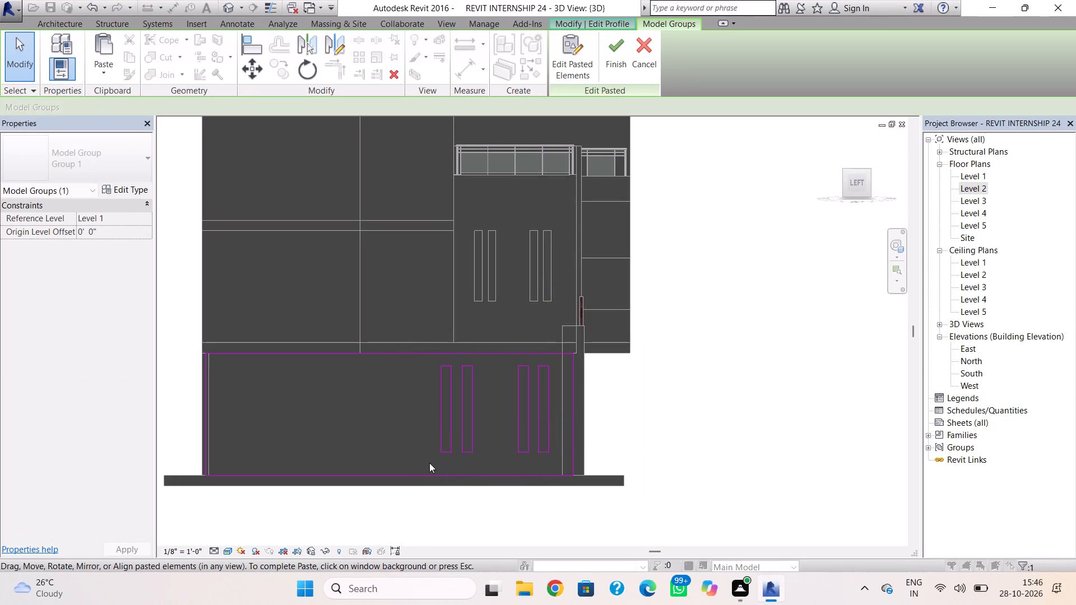
Paste a third pair of opening rectangles level with the others, just behind the second pair, and finish the wall's profile edit.
key("ctrl+v")
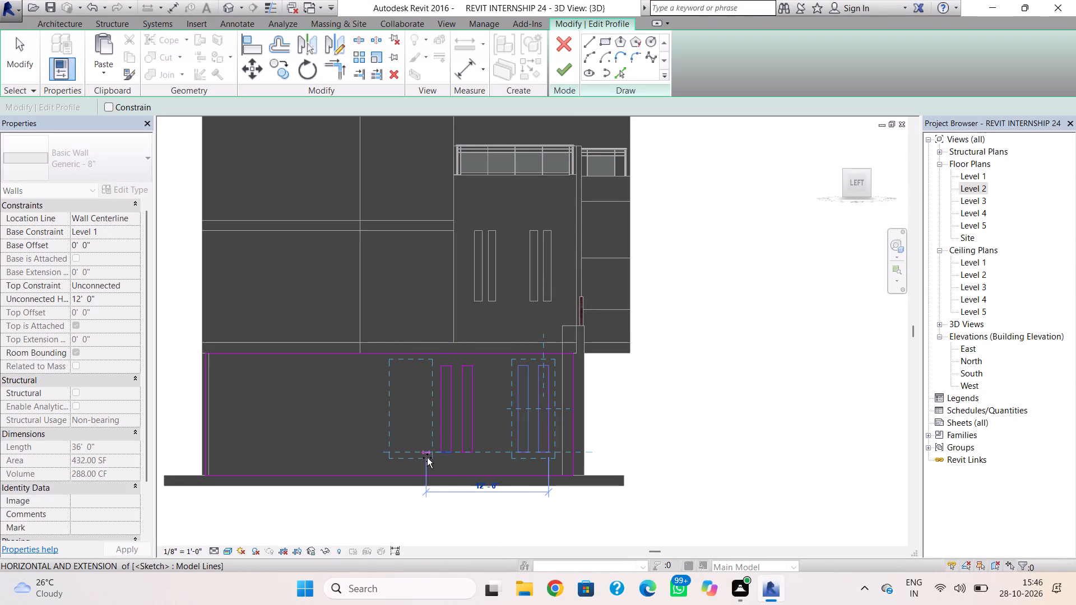
scroll(428, 454, "up", 3)
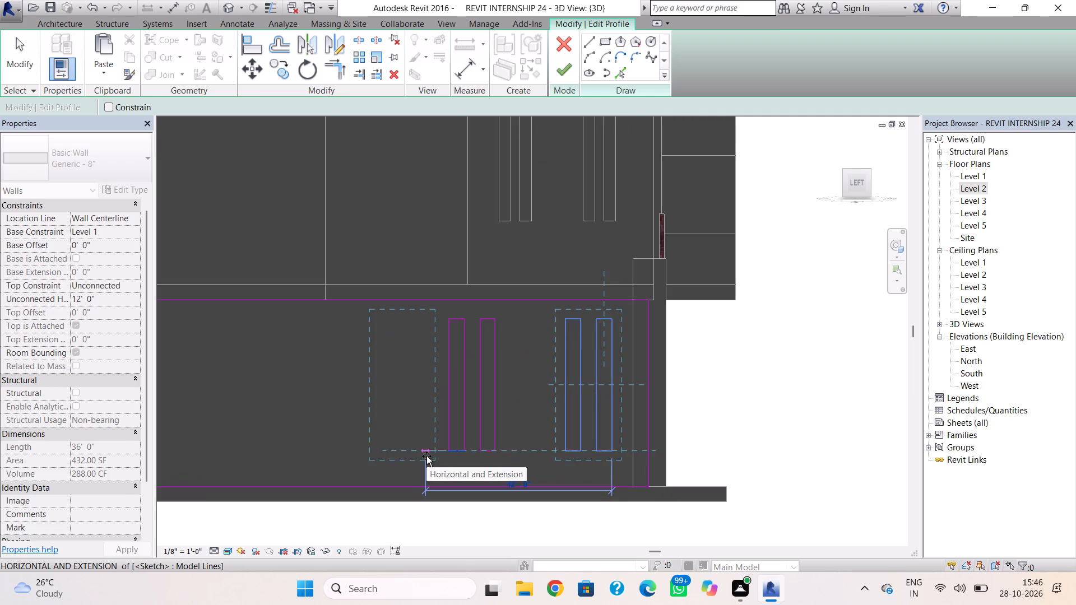
left_click(423, 457)
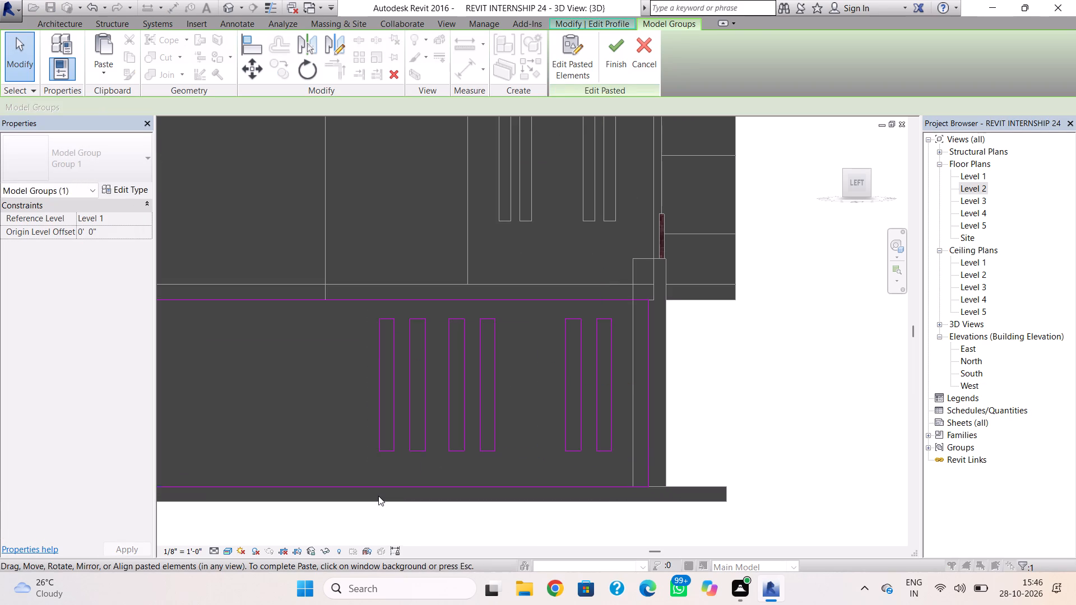
key("Escape")
left_click(563, 76)
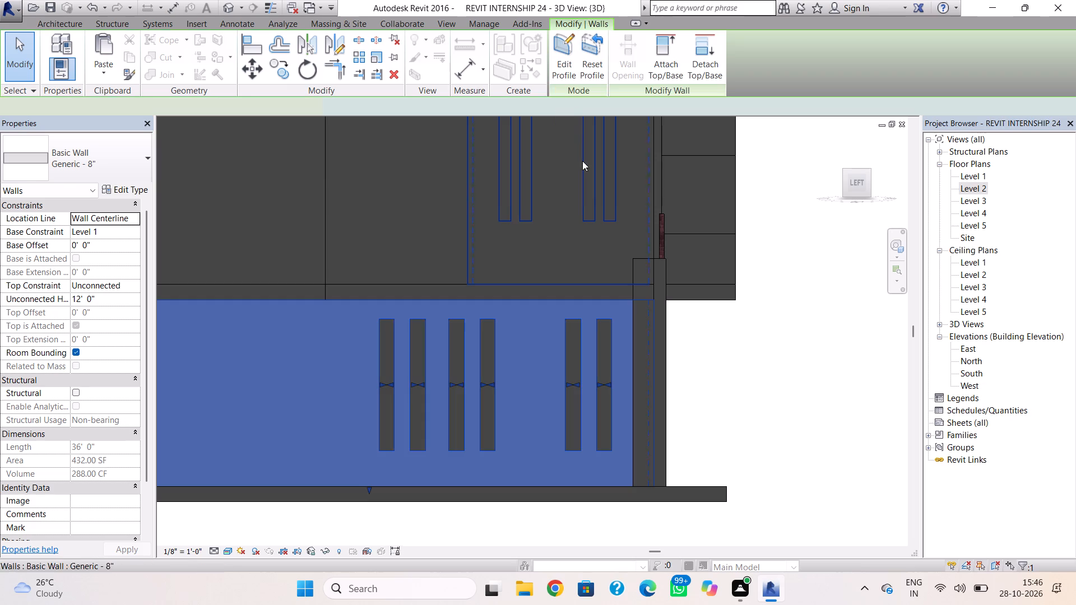
key("Escape")
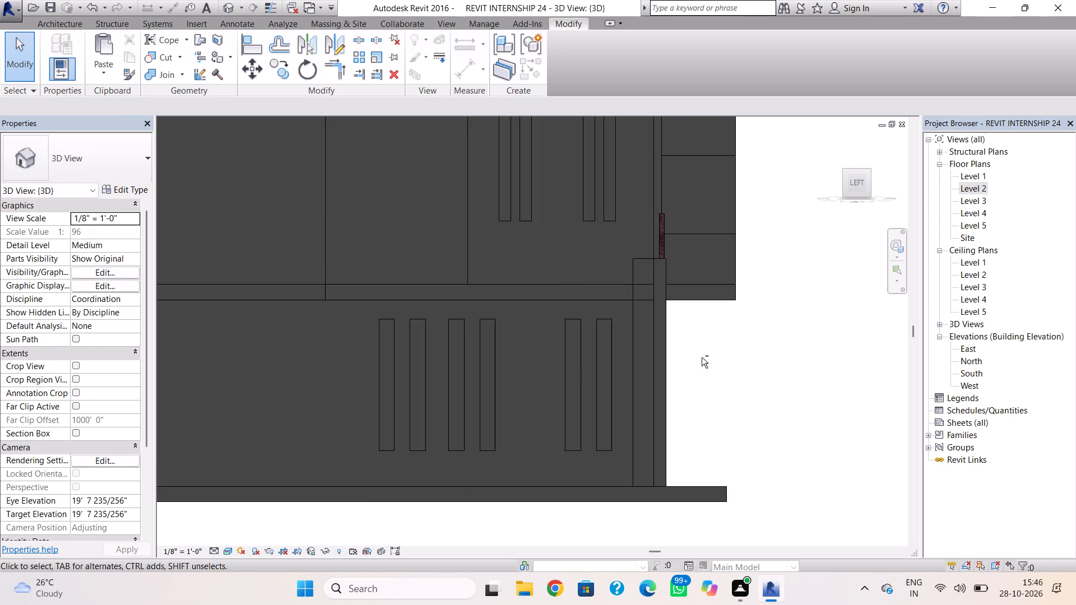
Start a roof by footprint and assign it to Level 3.
right_click_drag(702, 357, 511, 335, "shift")
scroll(510, 338, "down", 2)
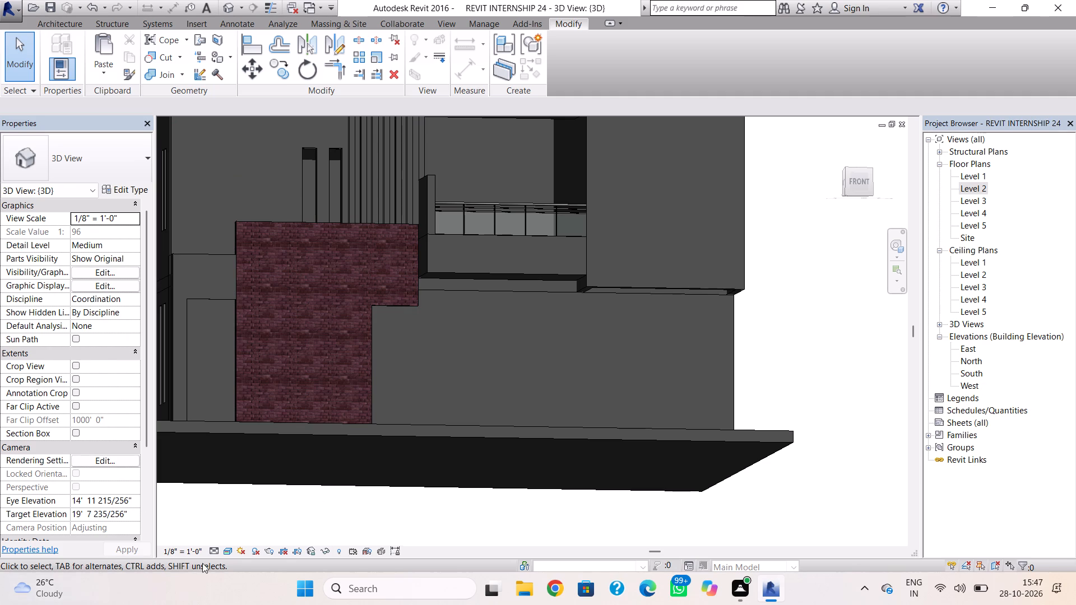
right_click_drag(420, 402, 451, 472, "shift")
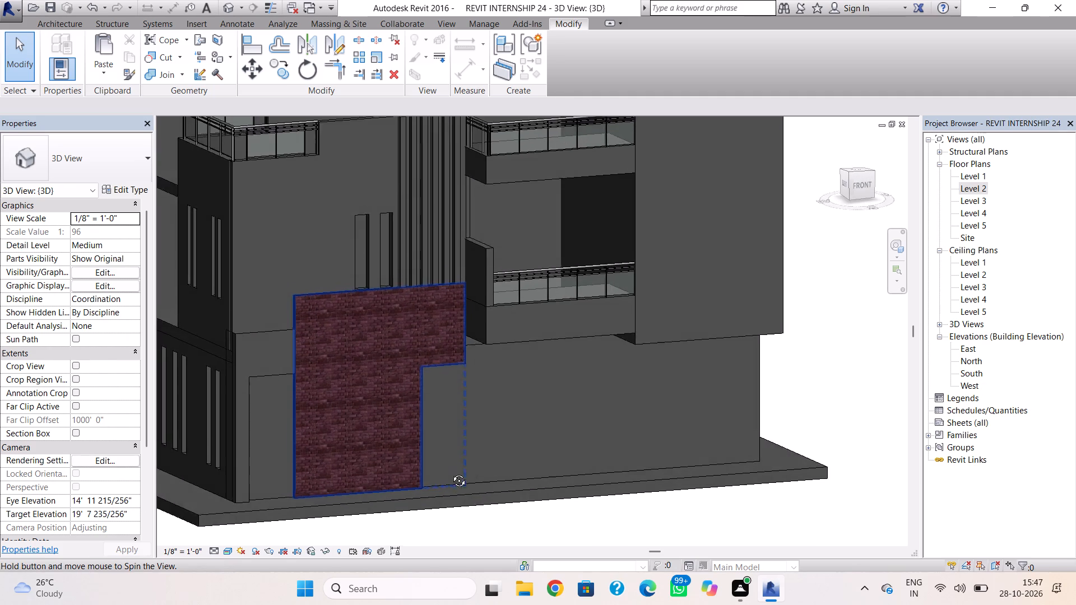
right_click_drag(451, 472, 452, 477, "shift")
scroll(472, 459, "down", 3)
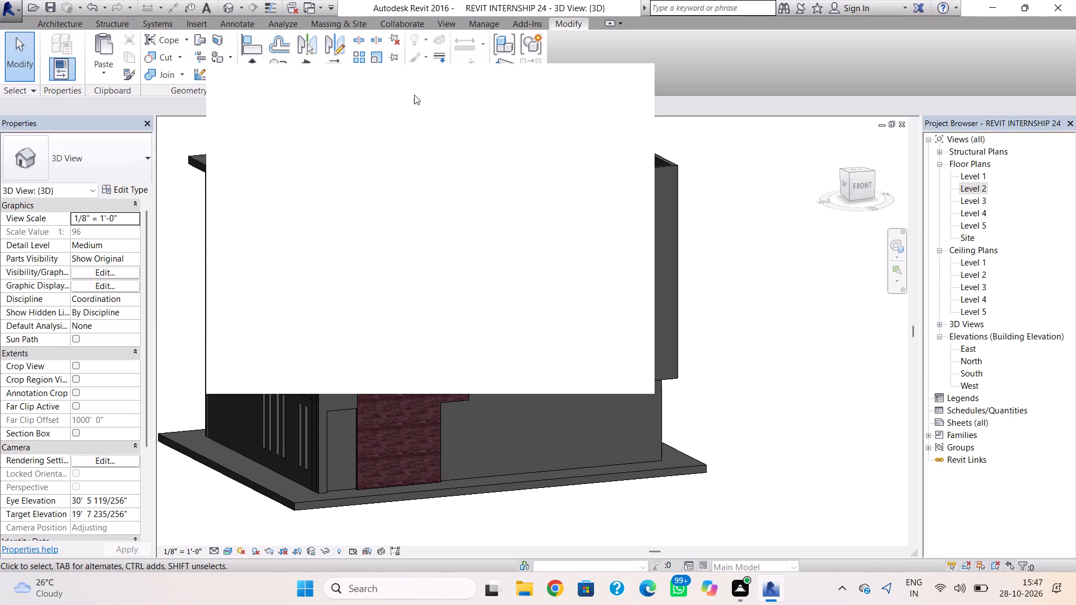
left_click(632, 83)
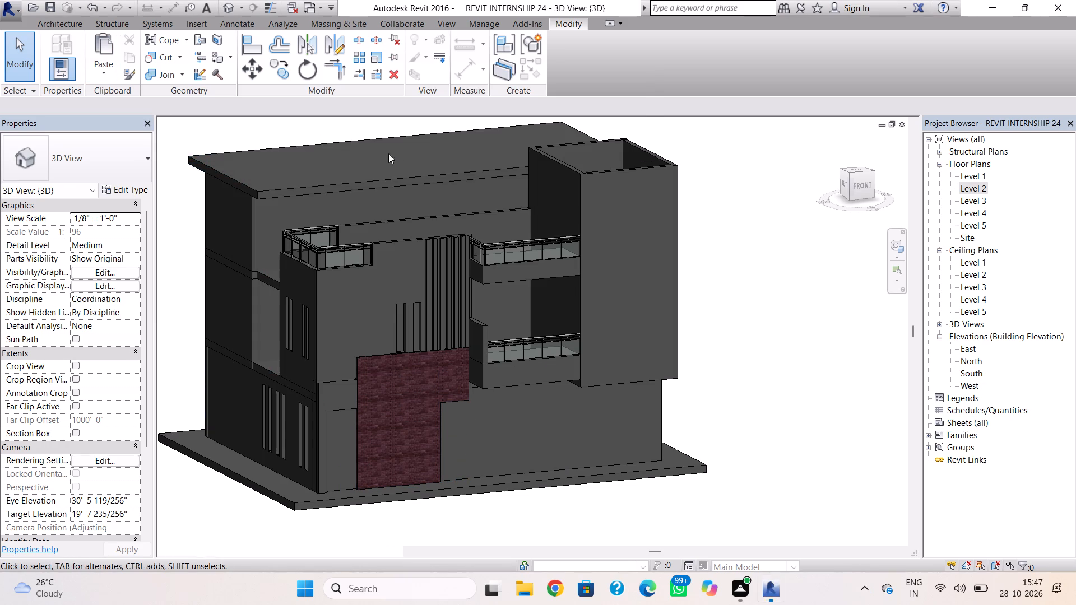
left_click(58, 21)
left_click(256, 49)
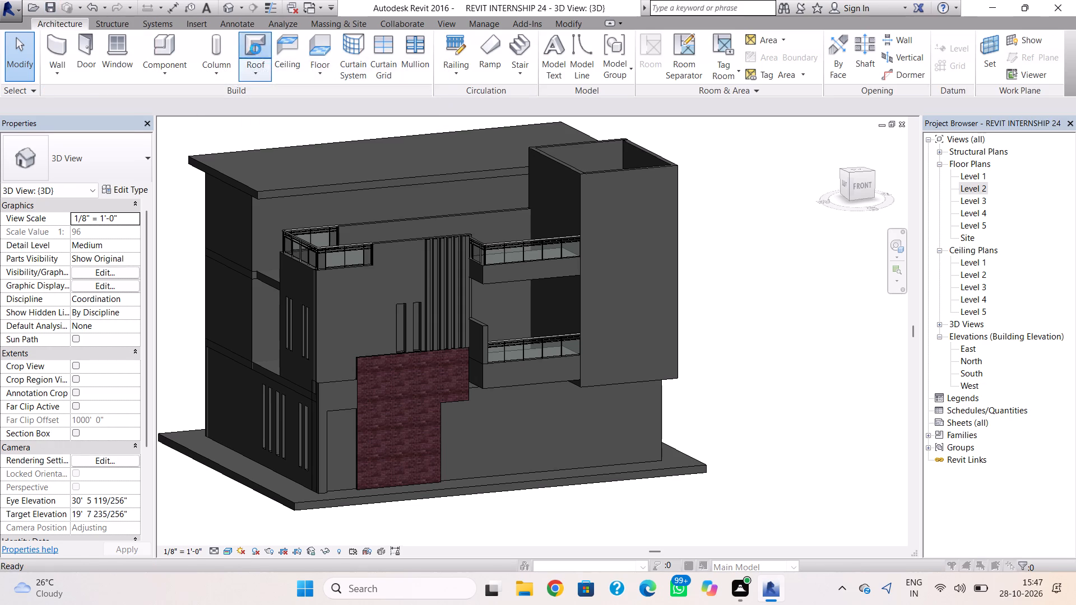
left_click(442, 260)
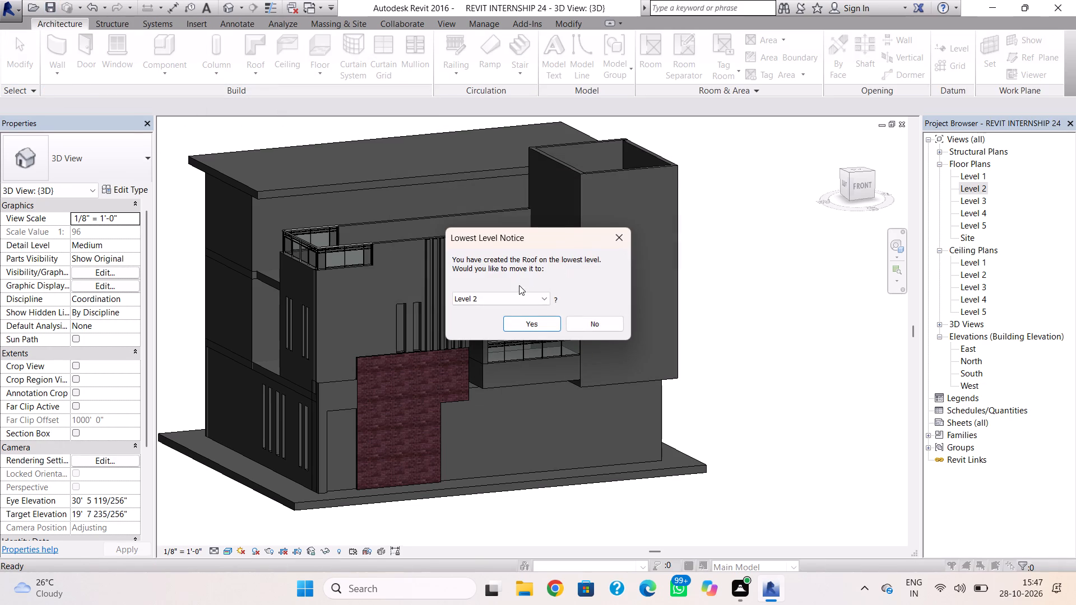
left_click(517, 298)
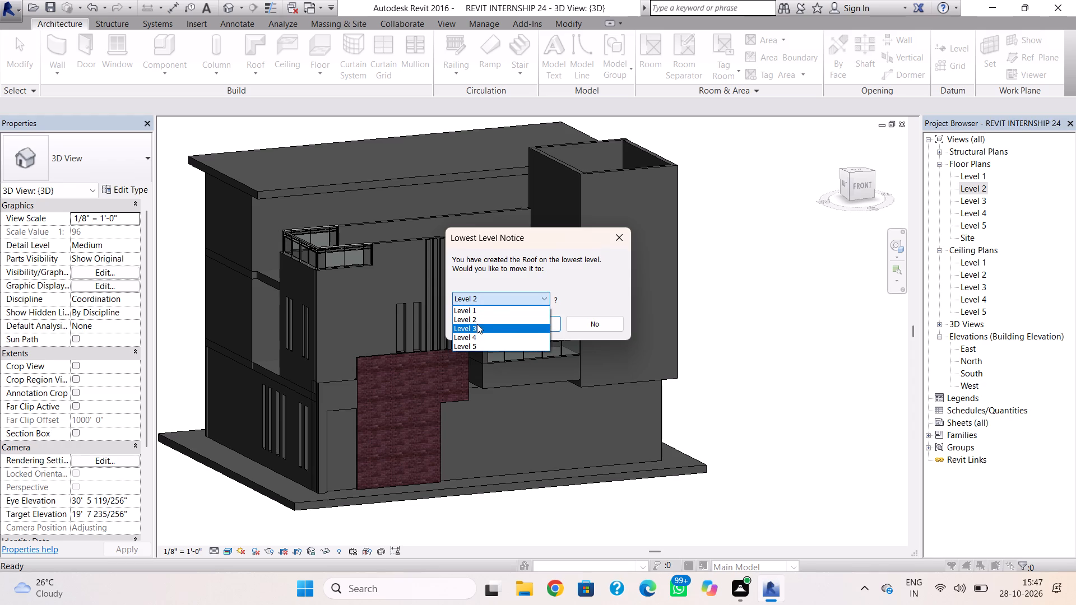
left_click(477, 324)
left_click(522, 324)
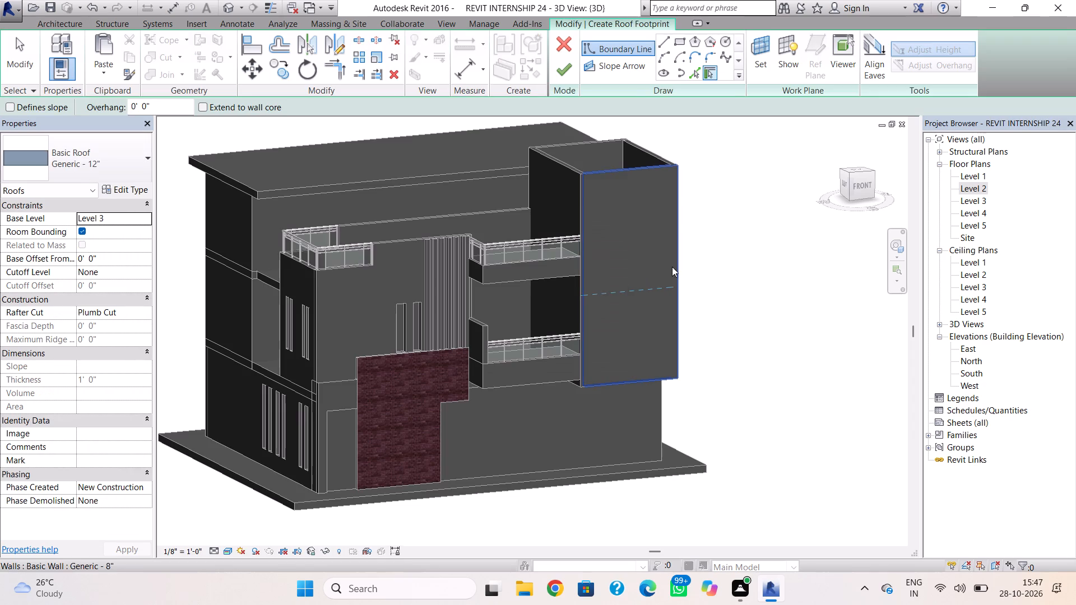
On the Level 4 plan, sketch a 13'-8" by 17'-3" roof rectangle along the corner tower's outer wall faces, finish it and attach the walls.
double_click(971, 211)
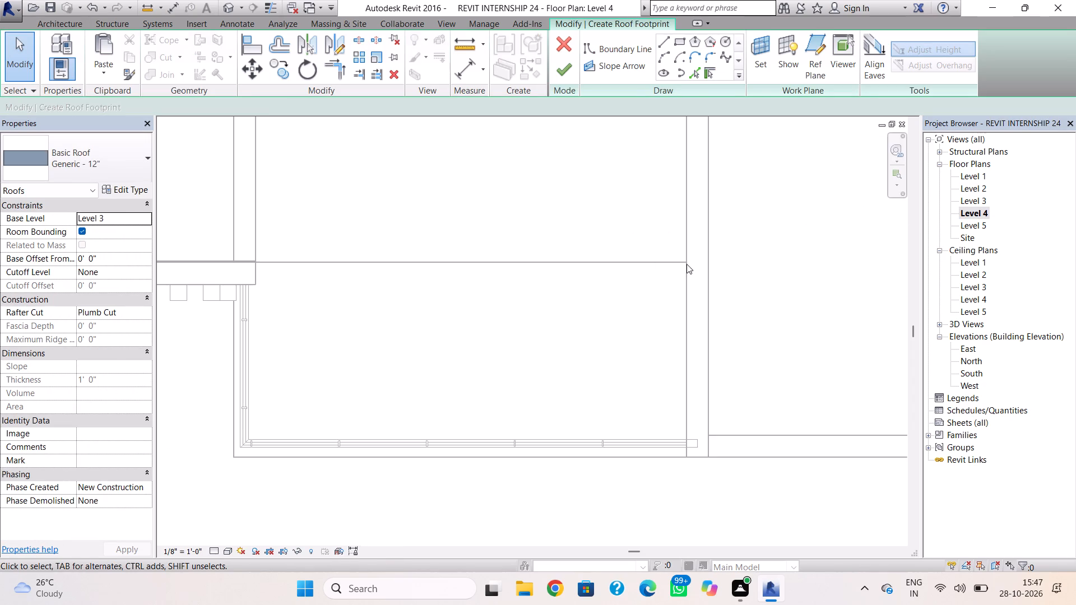
scroll(681, 265, "down", 7)
middle_click_drag(646, 277, 393, 333)
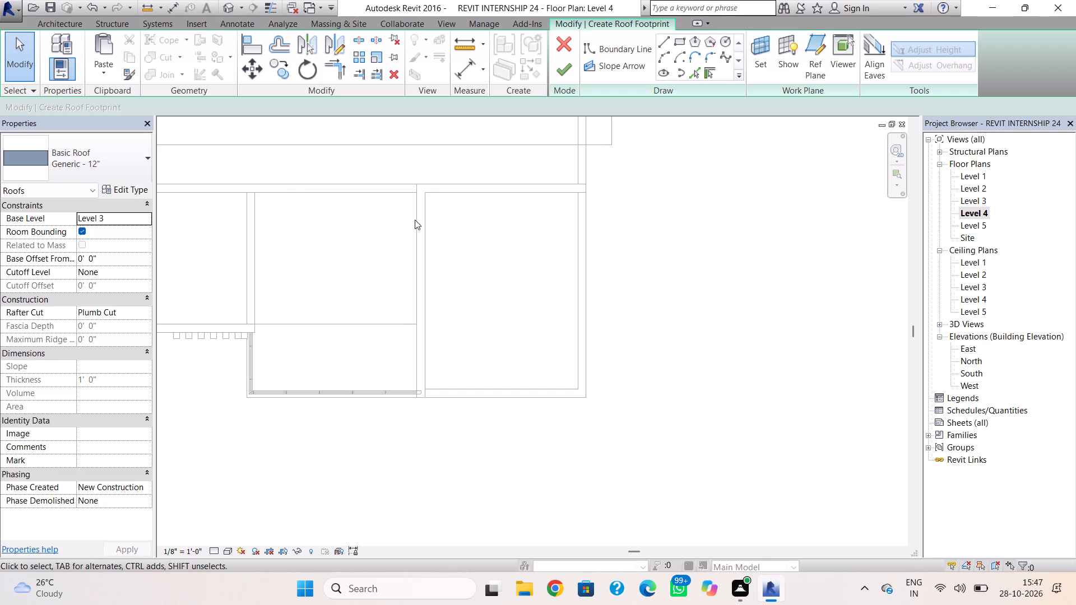
left_click(666, 46)
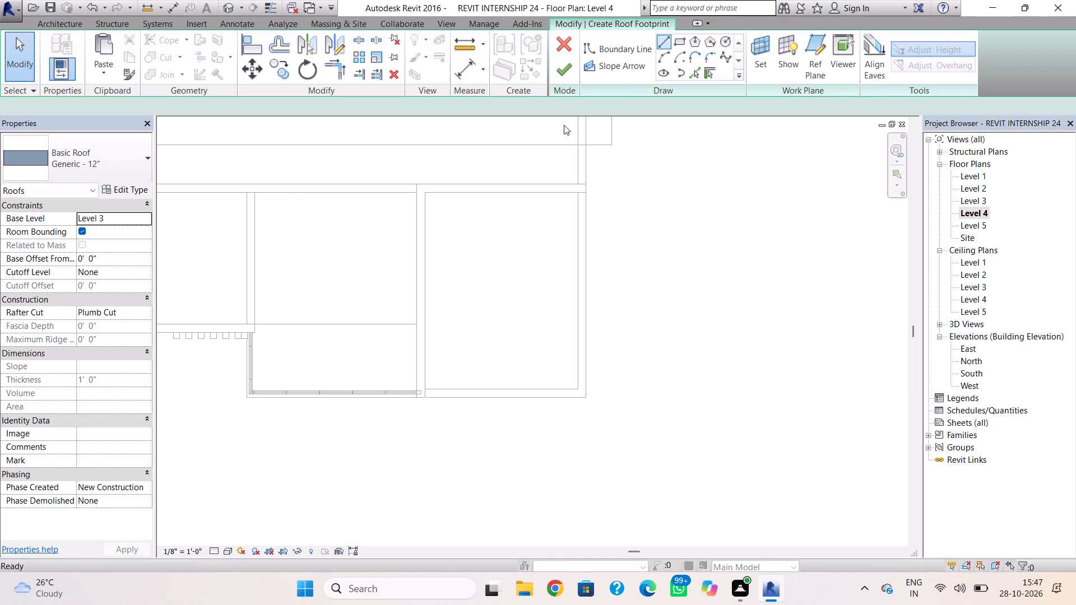
left_click(679, 45)
left_click(418, 183)
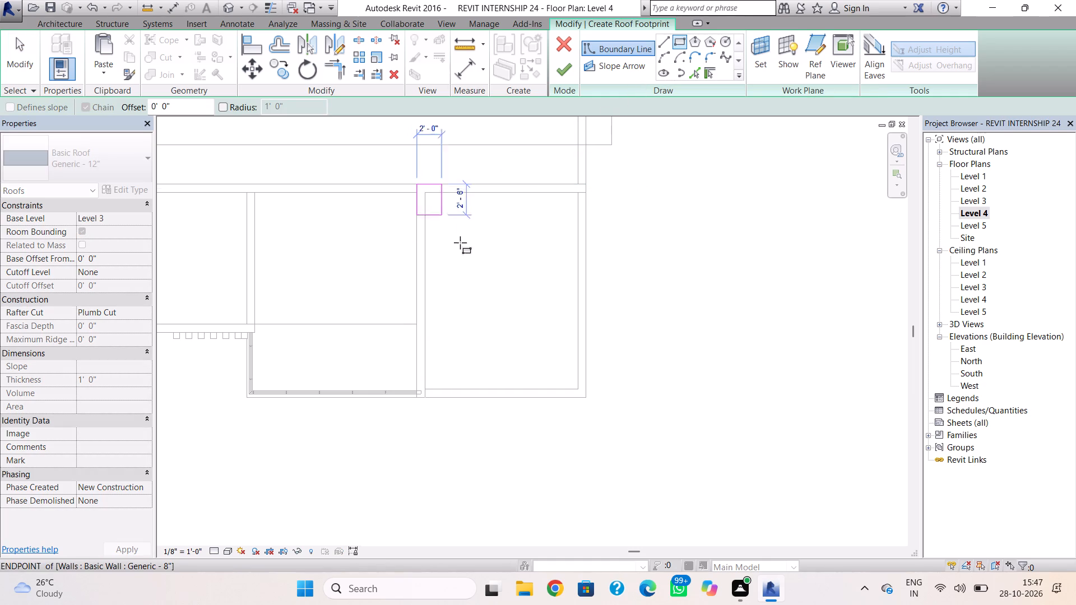
left_click(587, 401)
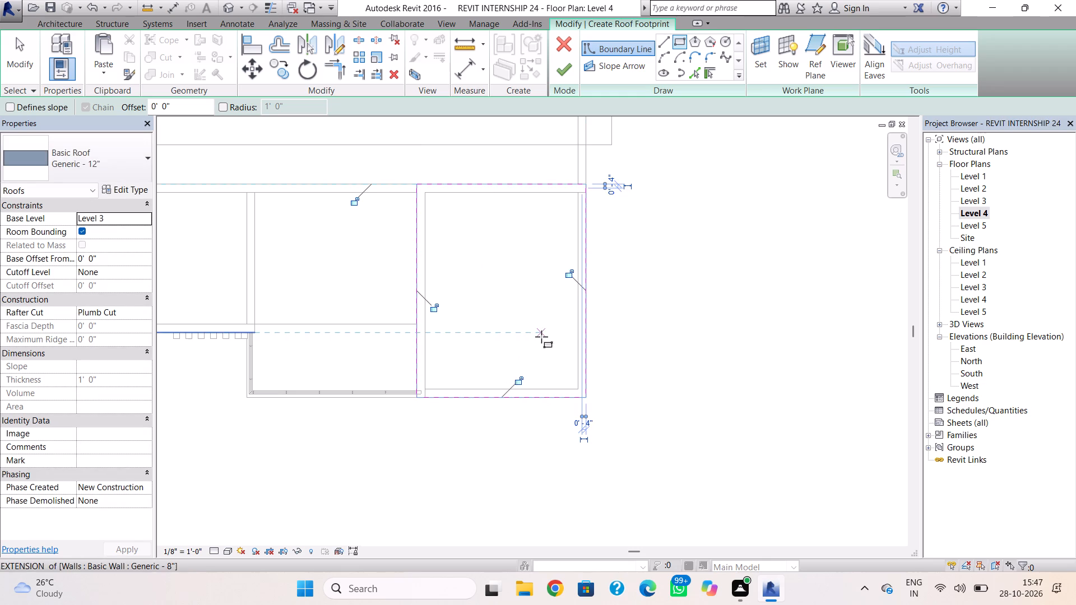
key("Escape")
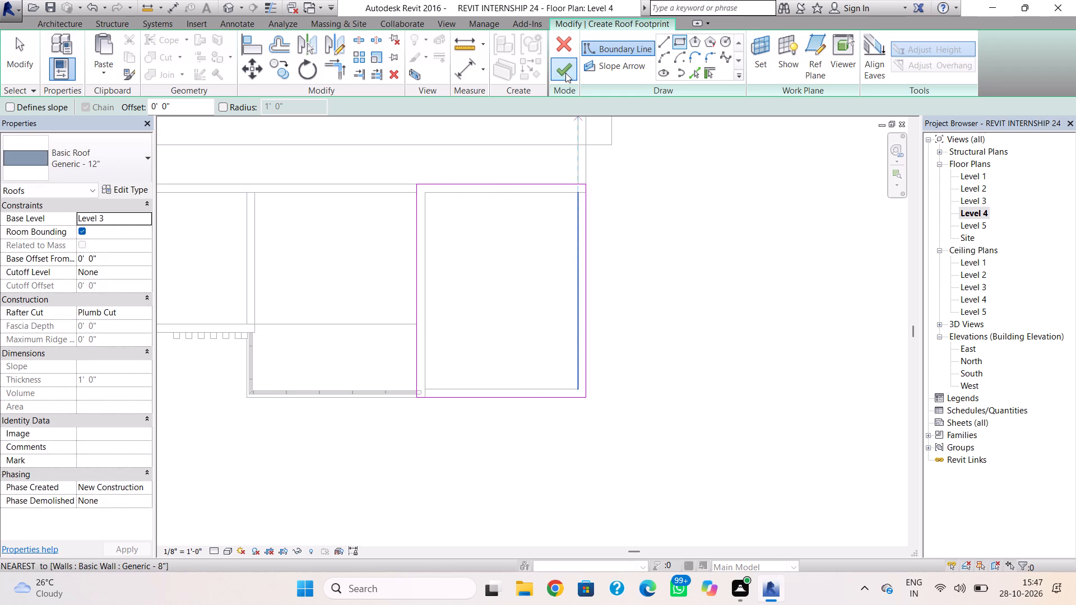
left_click(565, 73)
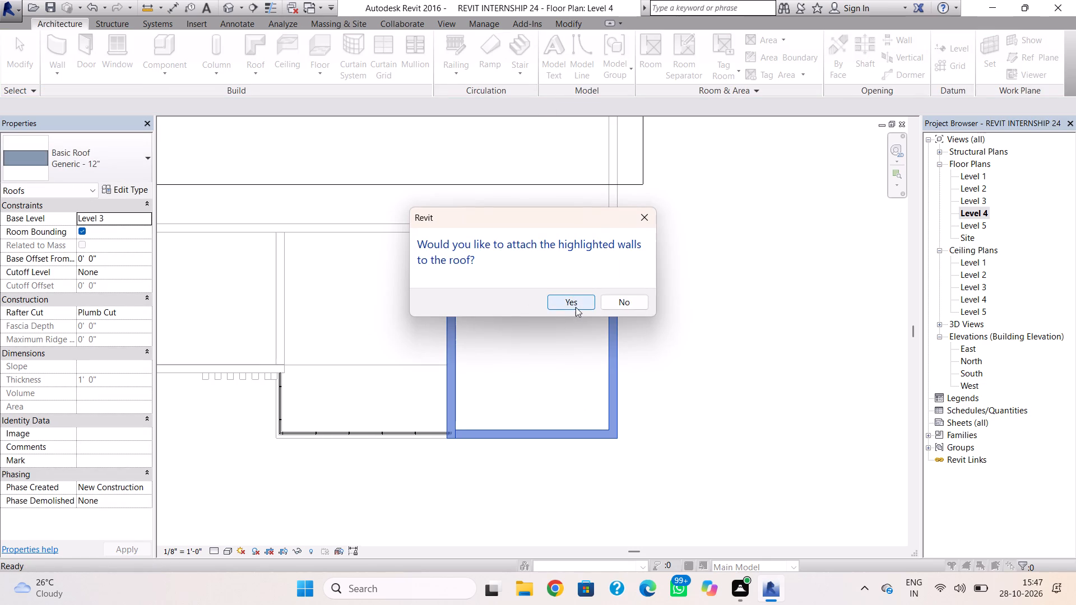
left_click(576, 307)
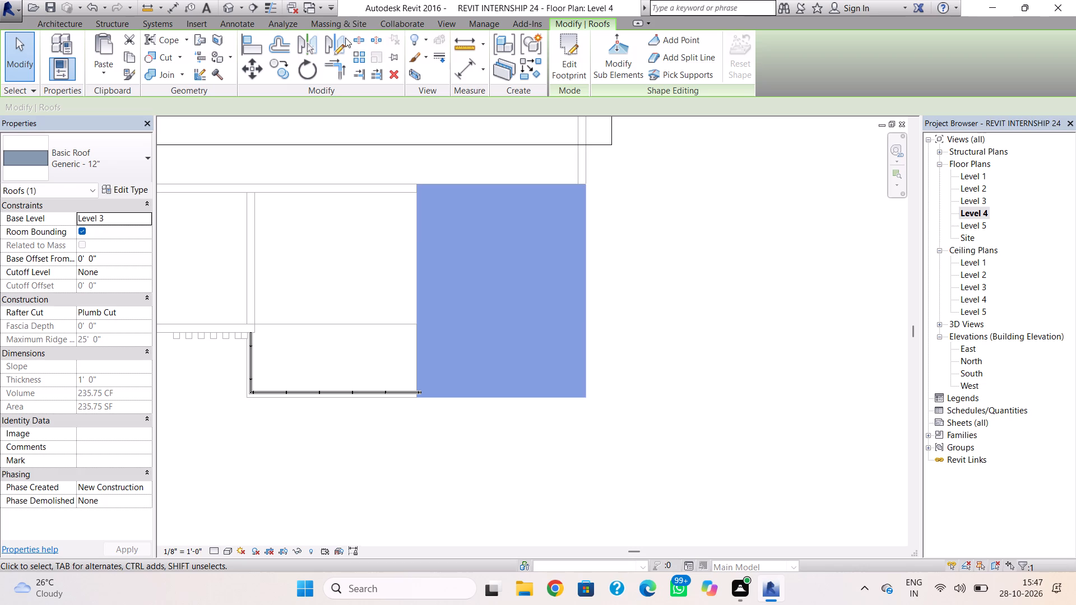
In the 3D view, try Level 4 as the tower roof's base level, and set it to Level 5.
left_click(222, 3)
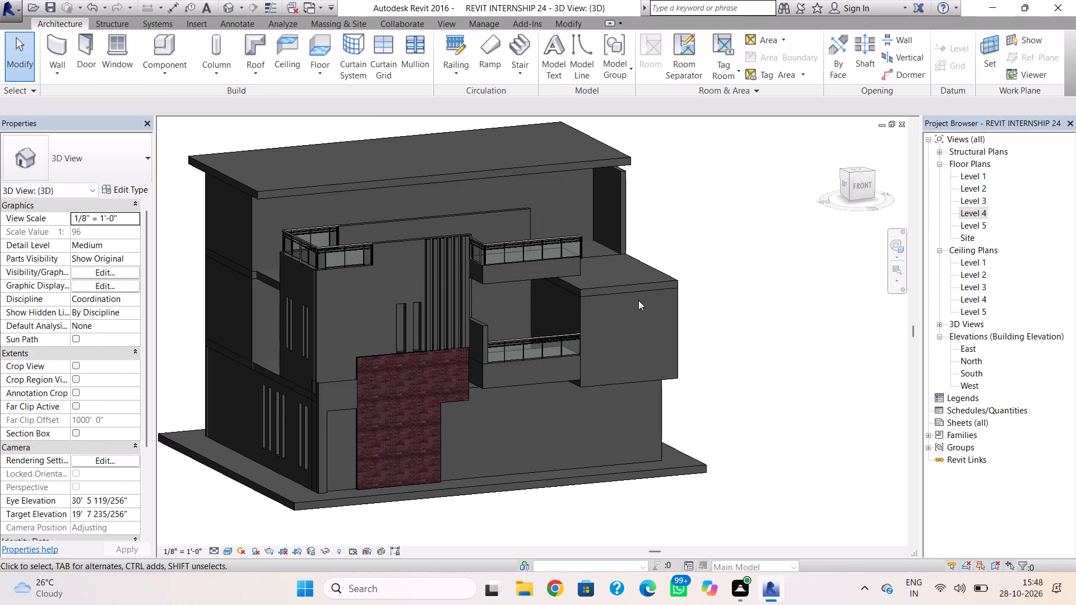
left_click(639, 283)
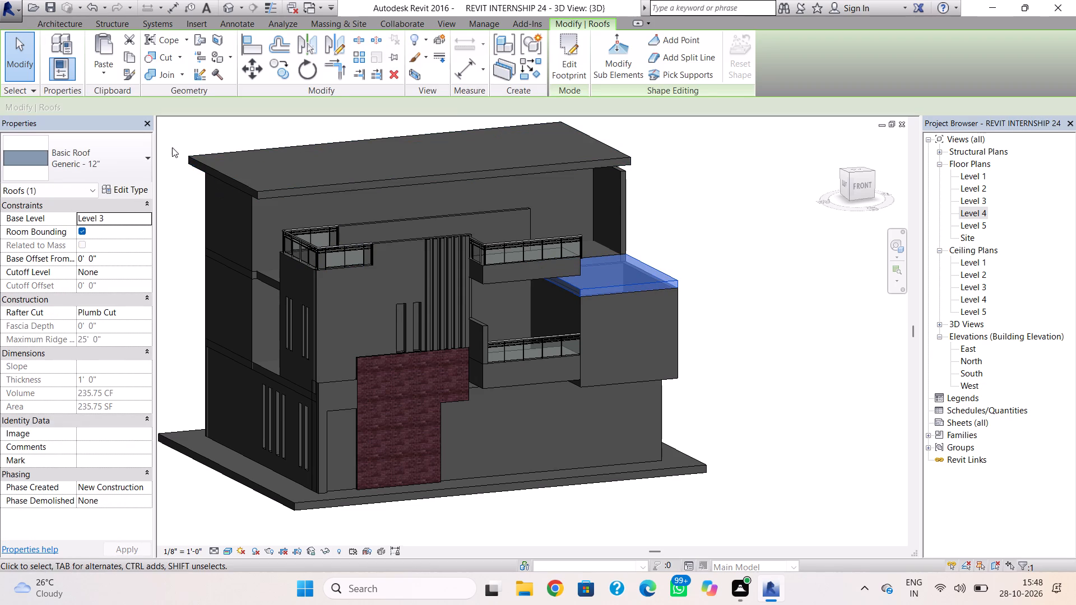
left_click(117, 218)
left_click(148, 218)
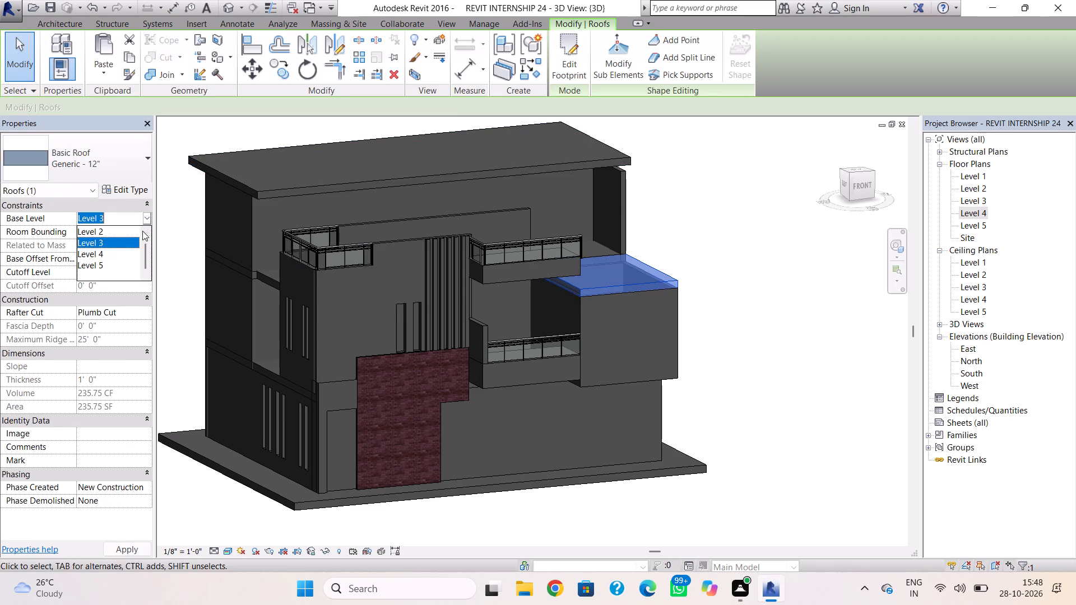
left_click(117, 257)
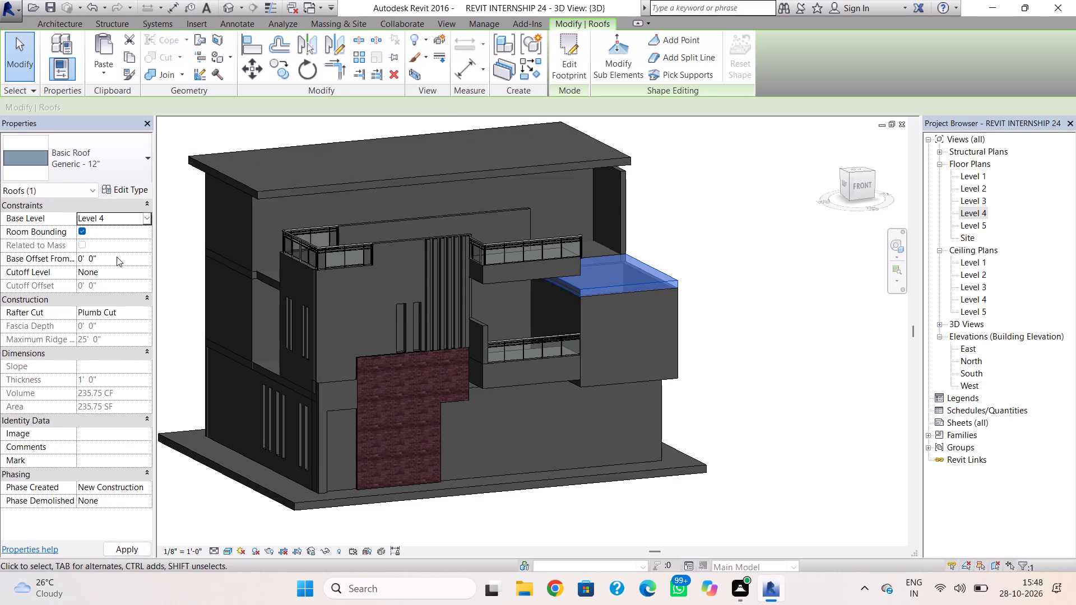
left_click(131, 218)
left_click(147, 217)
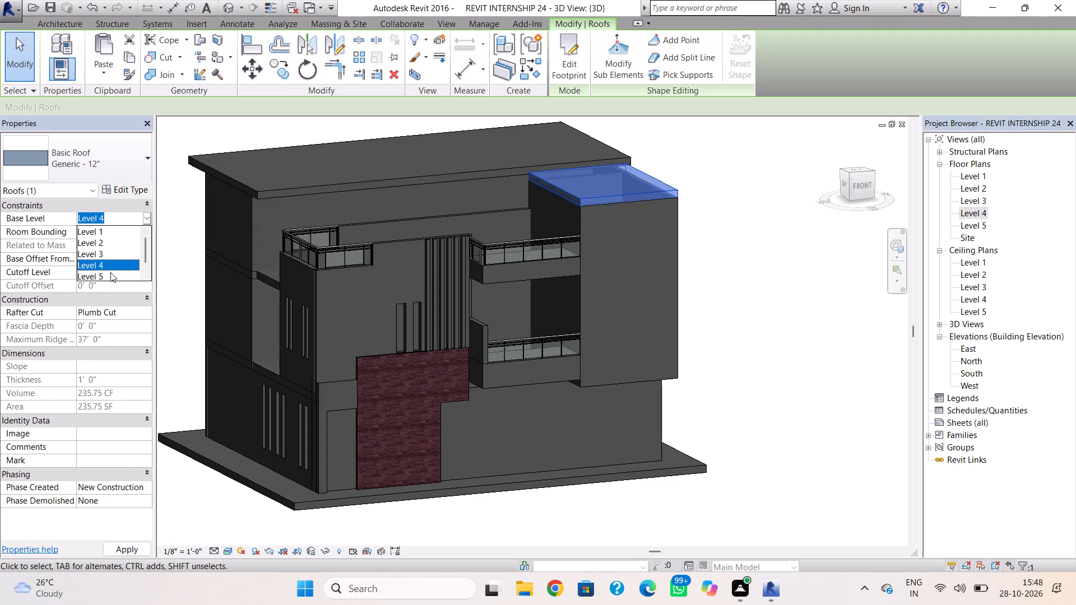
left_click(110, 273)
Edit the tower roof's footprint on the Level 4 plan, moving its east and south edges inward to the walls' inner faces.
scroll(528, 249, "down", 2)
middle_click_drag(528, 272, 517, 314)
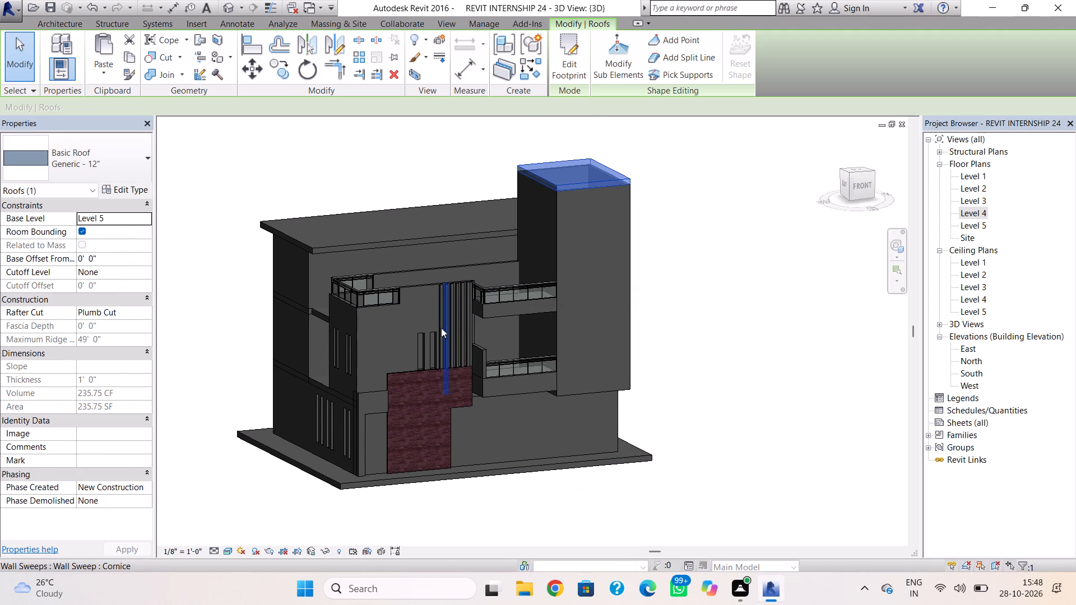
double_click(613, 180)
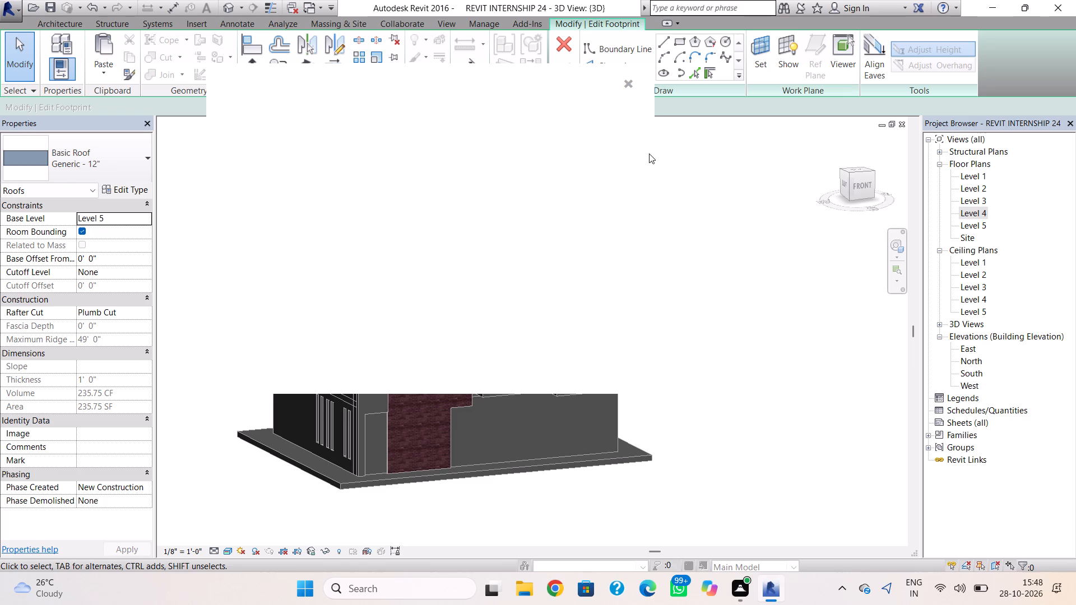
left_click(629, 85)
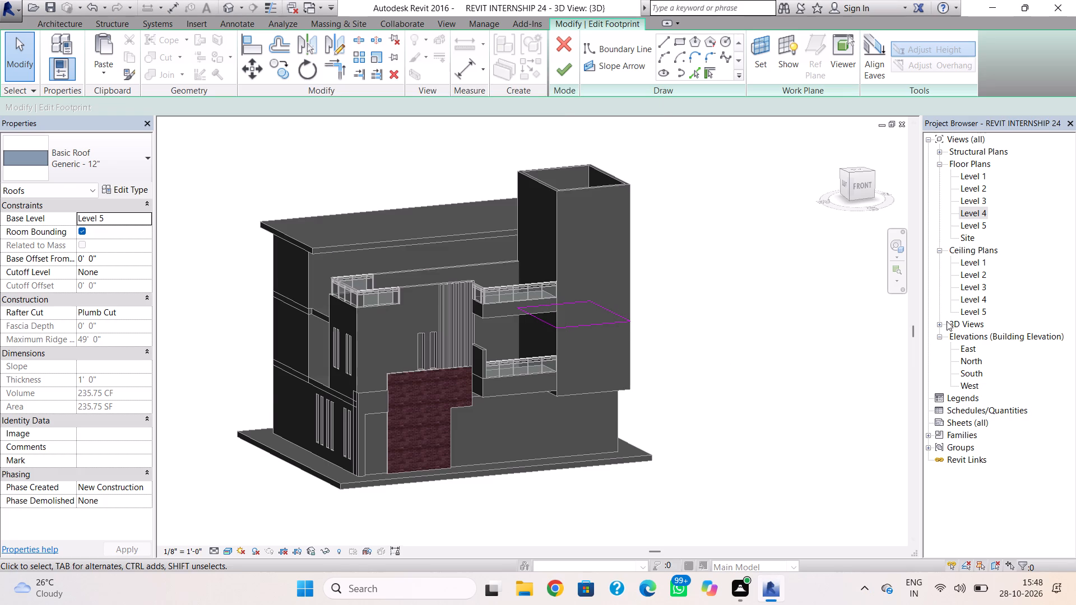
double_click(965, 213)
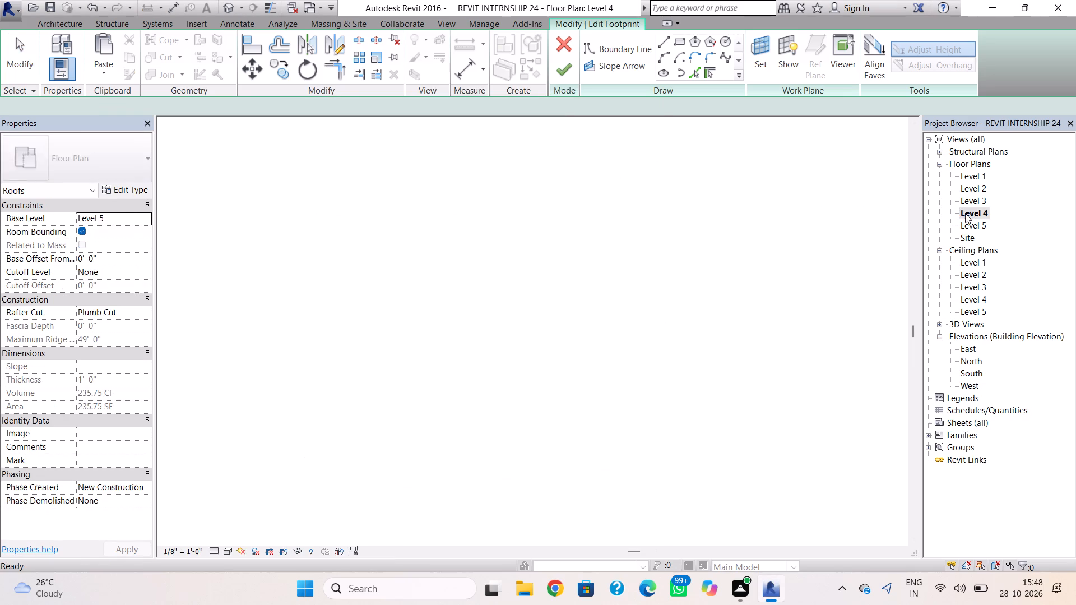
scroll(656, 386, "down", 2)
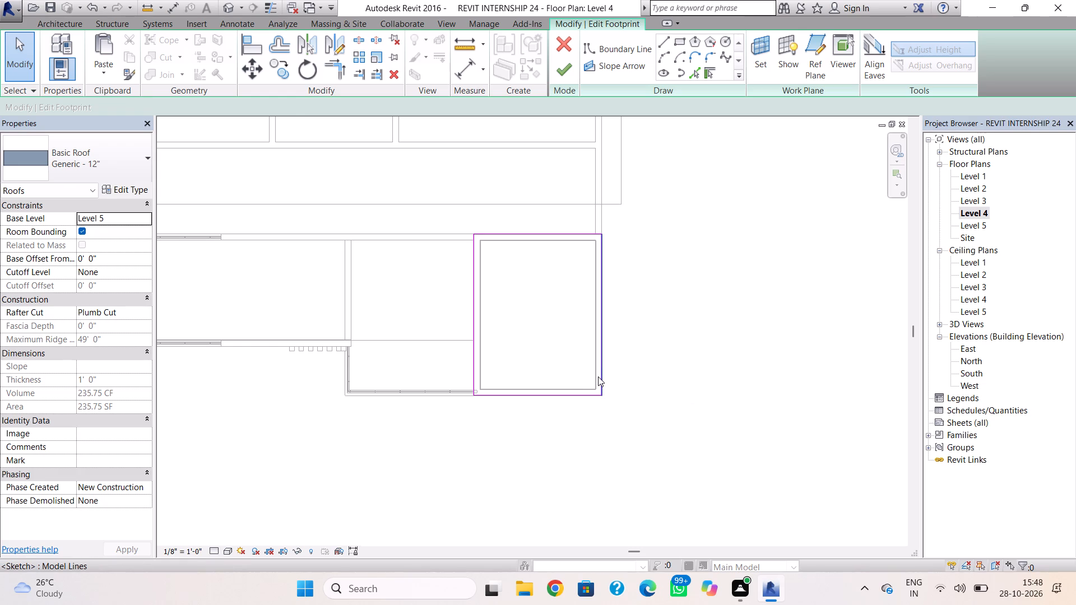
left_click_drag(598, 376, 603, 376)
key("Left")
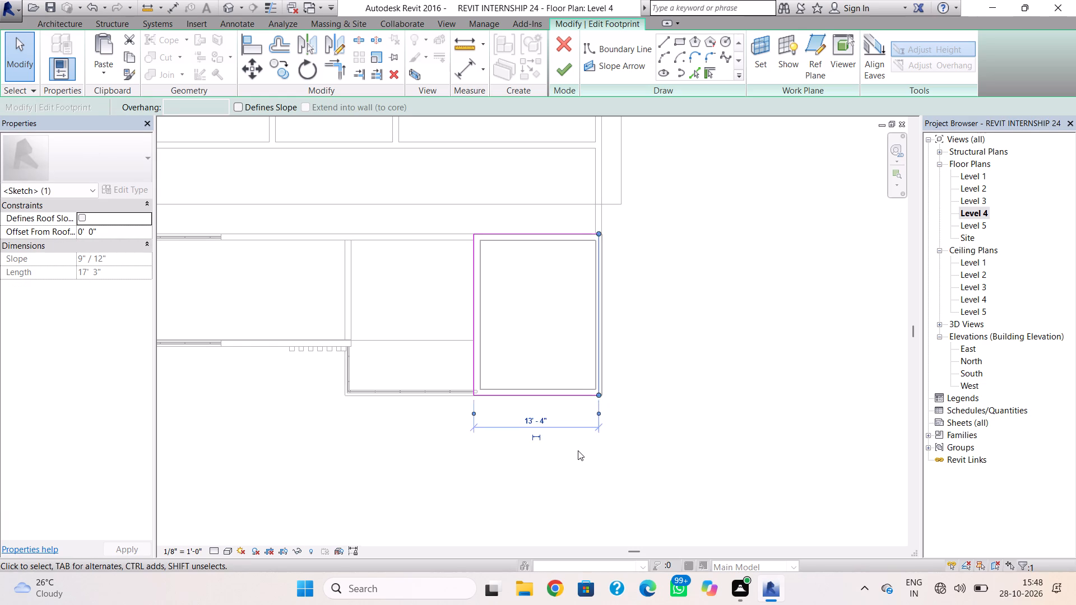
key("Left")
left_click(566, 391)
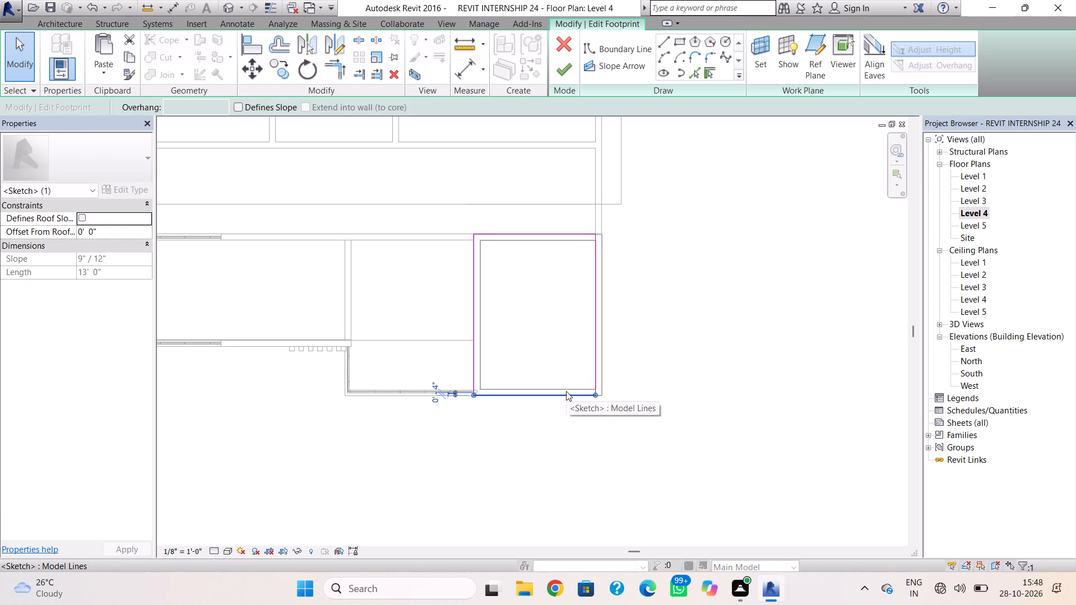
key("Up")
key("Up")
Move the footprint's west and north edges inward to the walls' inner faces and finish the roof edit.
left_click(475, 363)
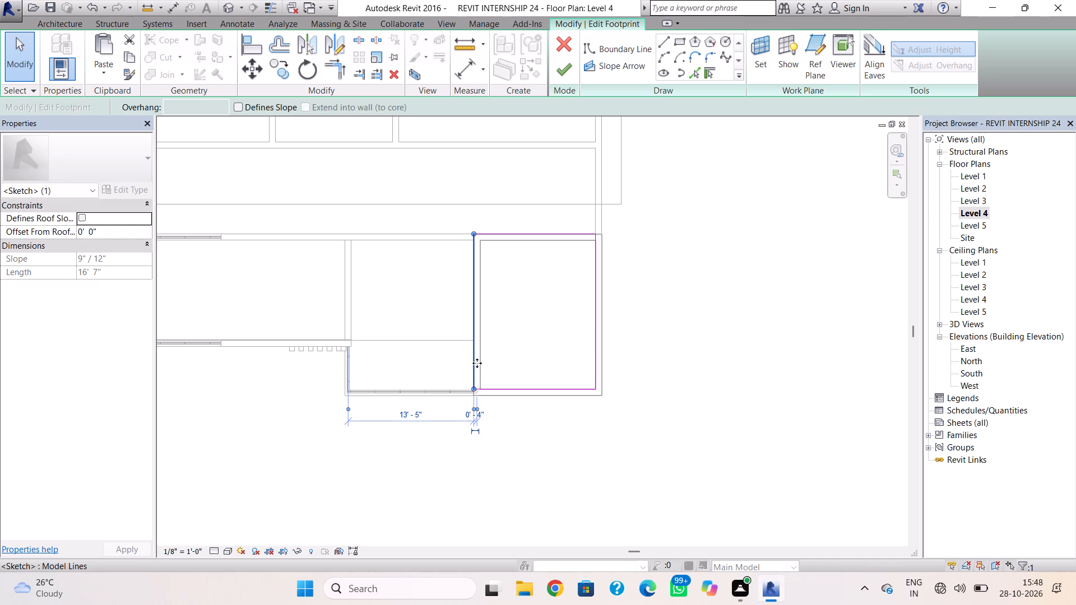
key("Right")
key("Right")
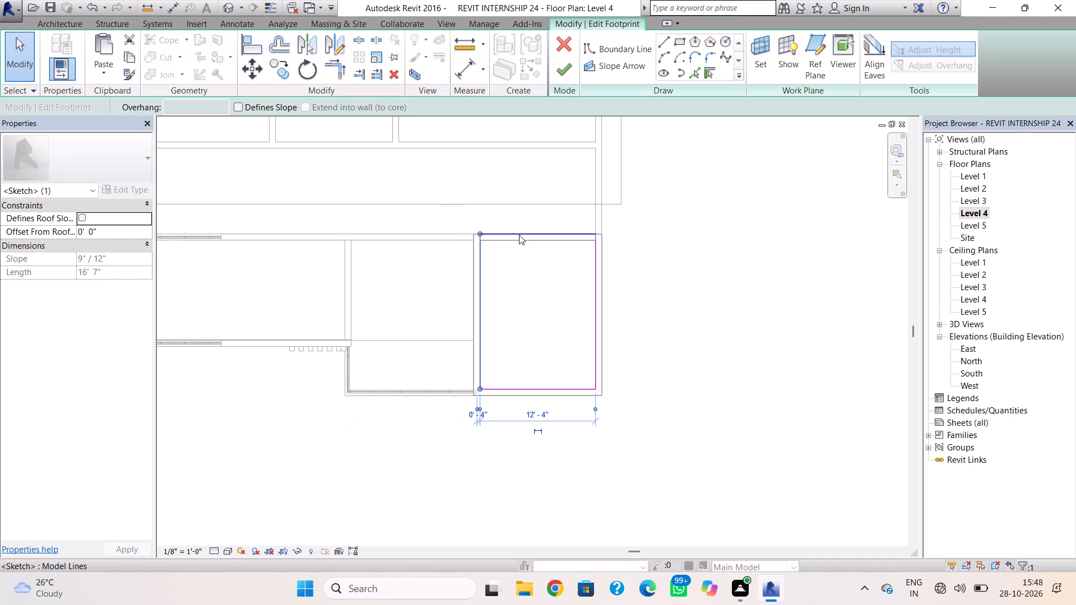
left_click(519, 235)
key("Down")
key("Down")
left_click(670, 253)
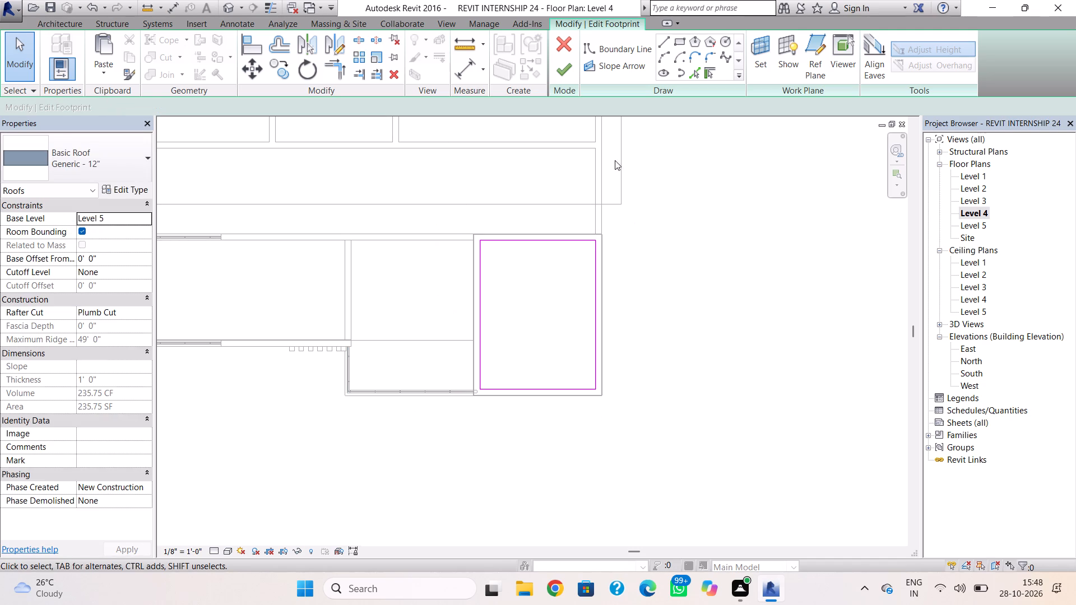
left_click(566, 75)
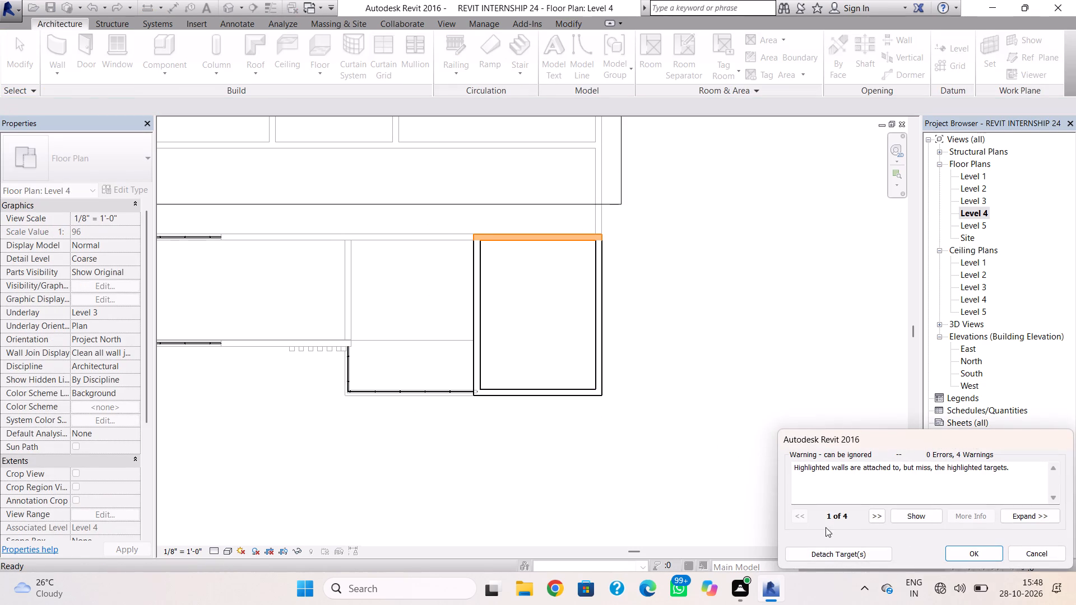
left_click(956, 553)
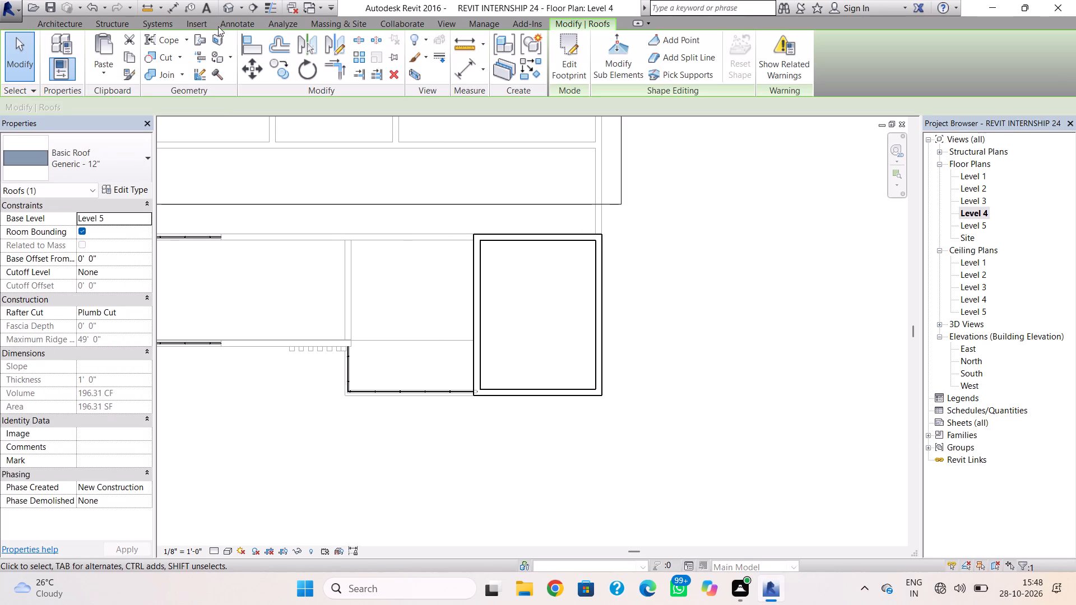
In the 3D view, change the corner tower roof's base level to Level 4.
left_click(224, 7)
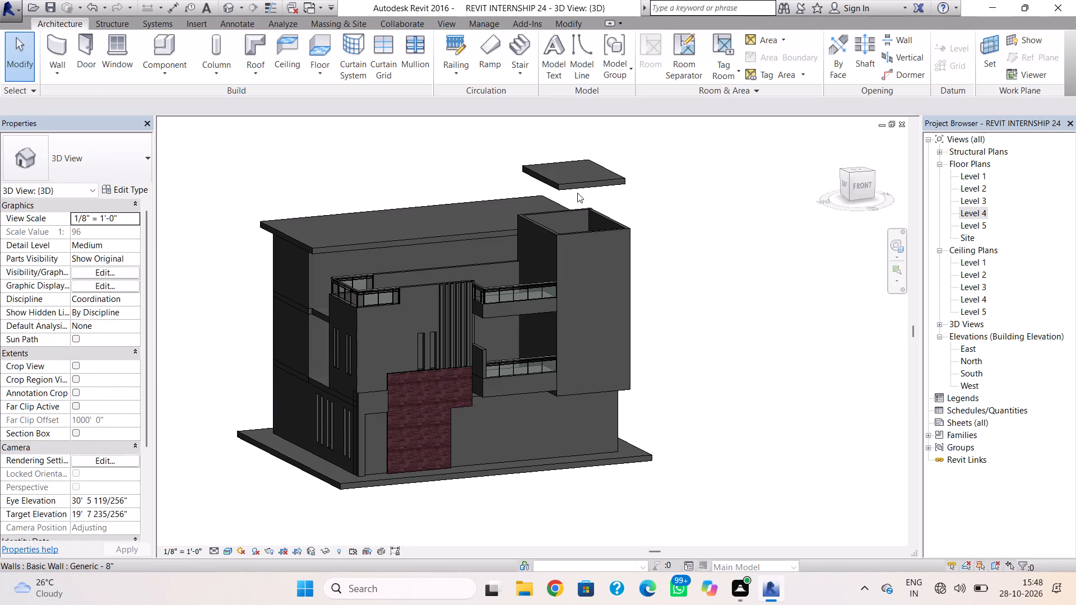
left_click(564, 173)
left_click(563, 189)
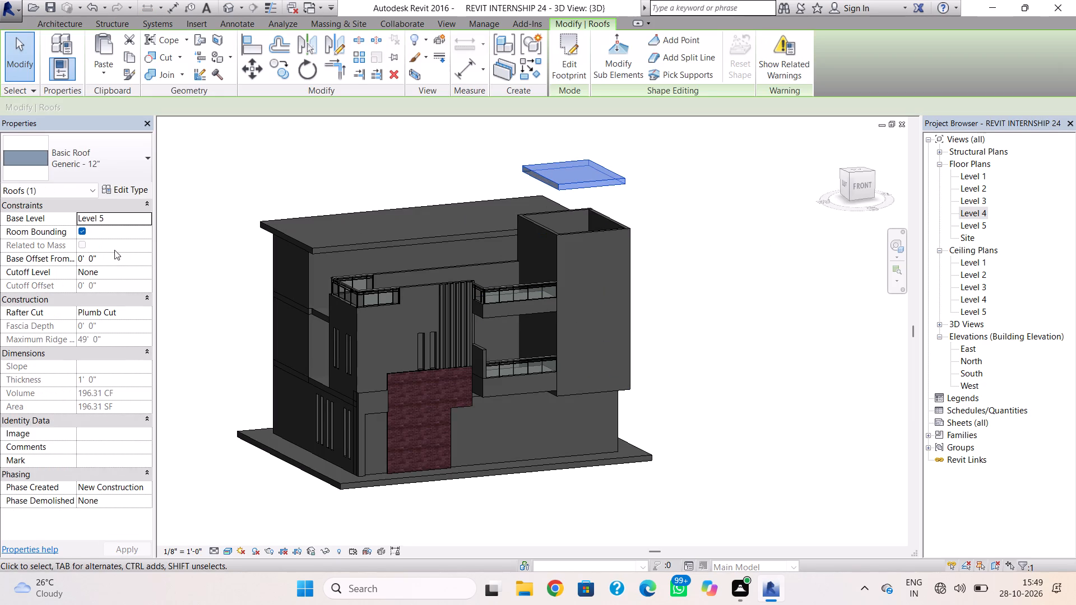
left_click(141, 218)
left_click(146, 218)
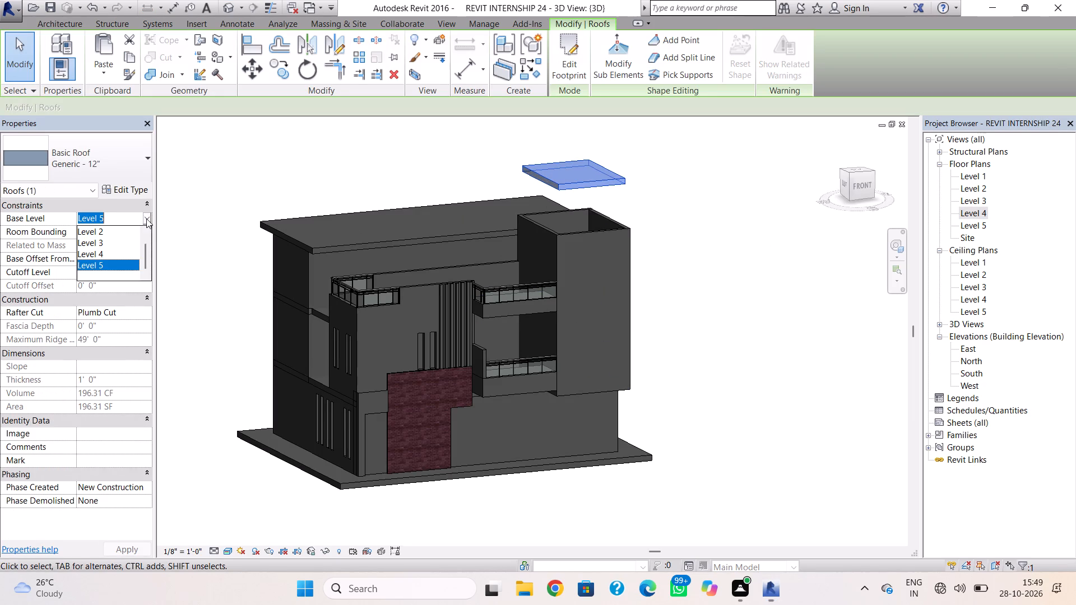
left_click(116, 255)
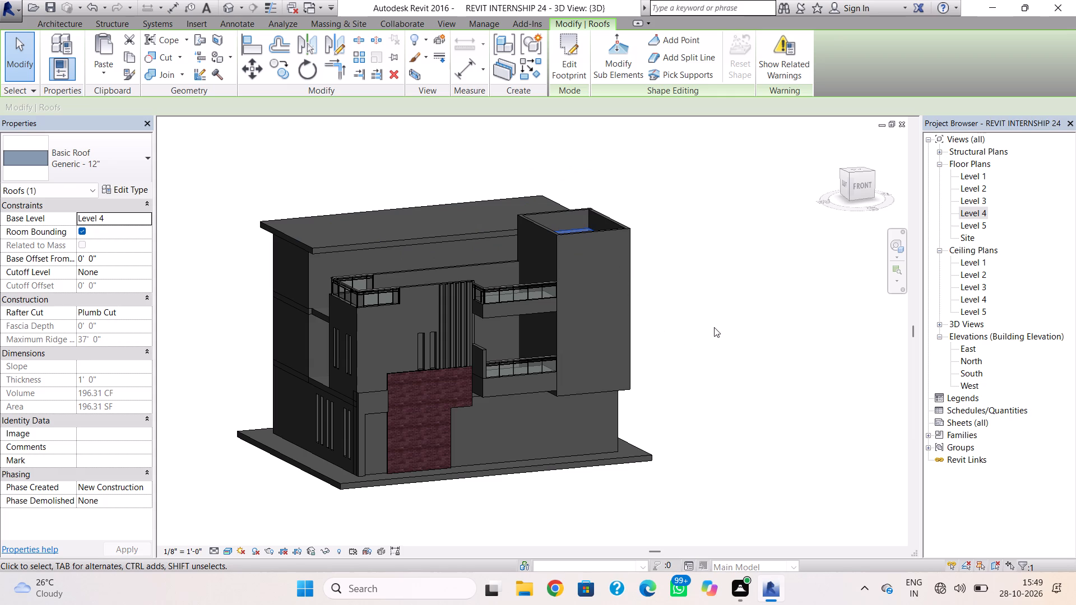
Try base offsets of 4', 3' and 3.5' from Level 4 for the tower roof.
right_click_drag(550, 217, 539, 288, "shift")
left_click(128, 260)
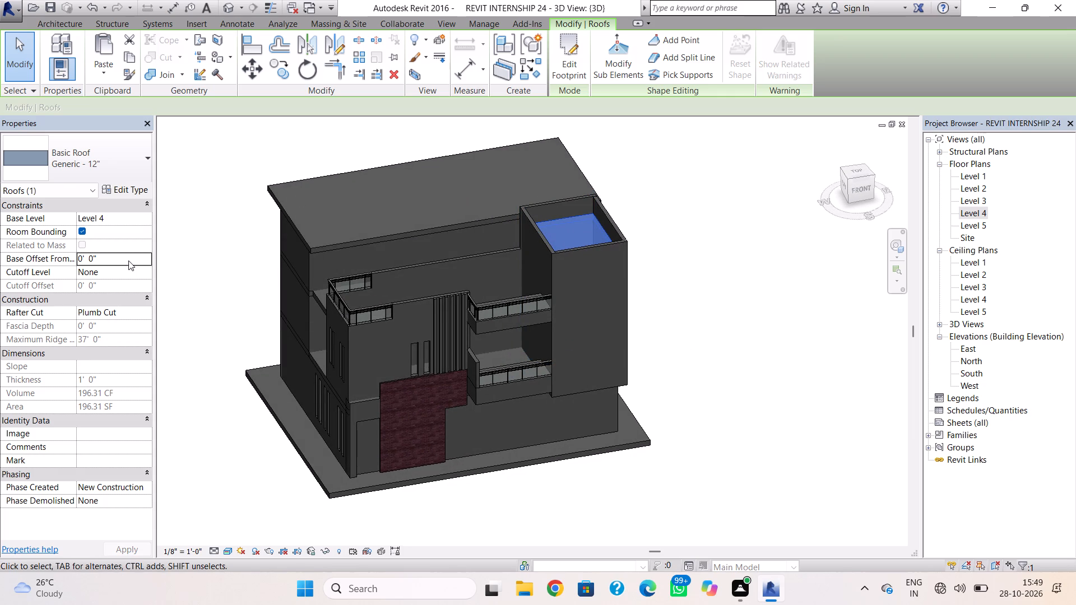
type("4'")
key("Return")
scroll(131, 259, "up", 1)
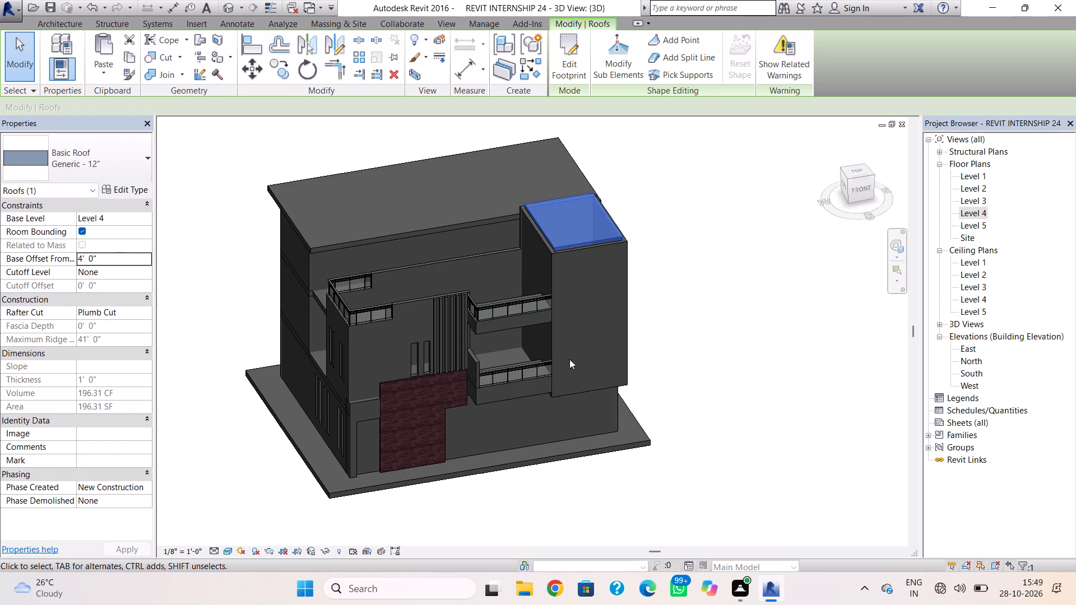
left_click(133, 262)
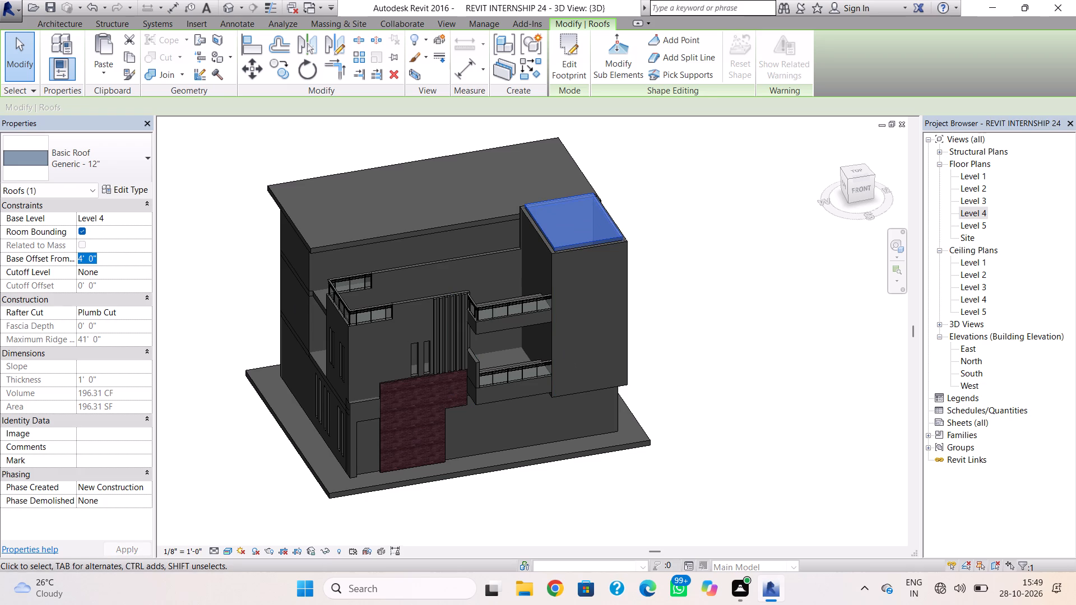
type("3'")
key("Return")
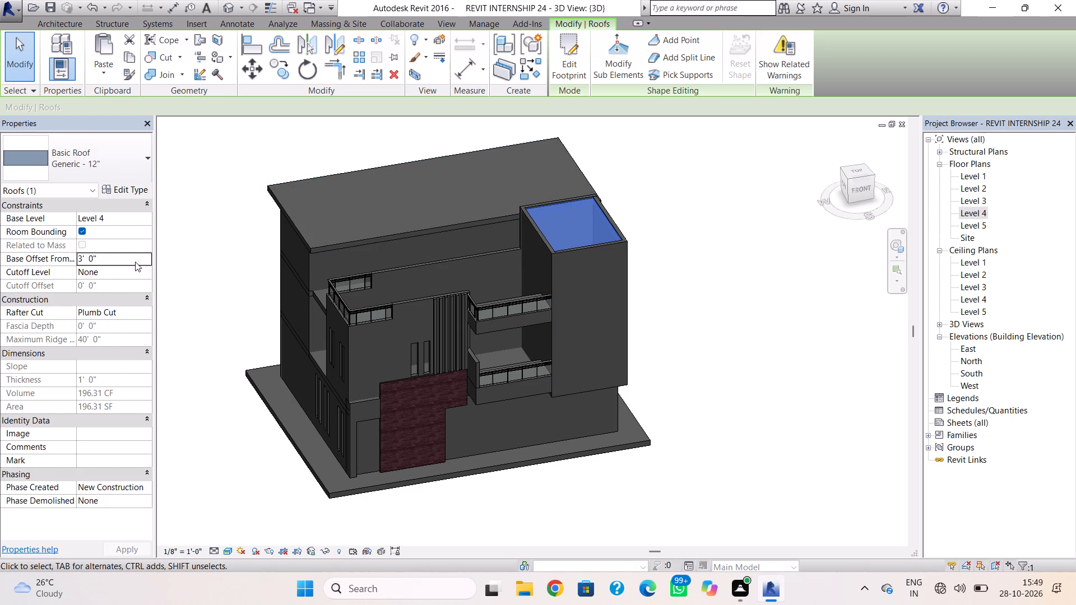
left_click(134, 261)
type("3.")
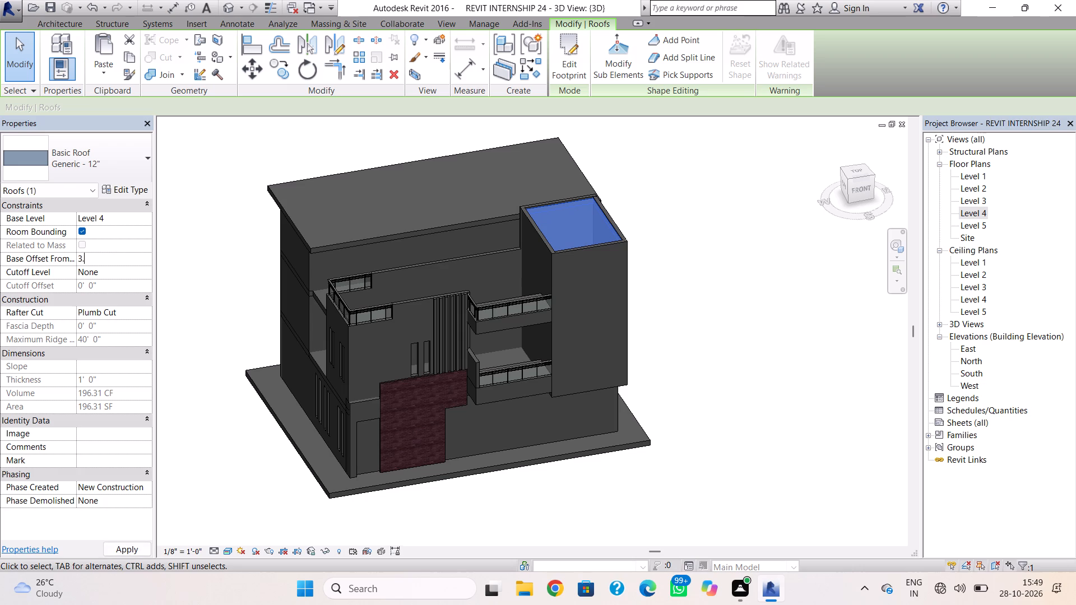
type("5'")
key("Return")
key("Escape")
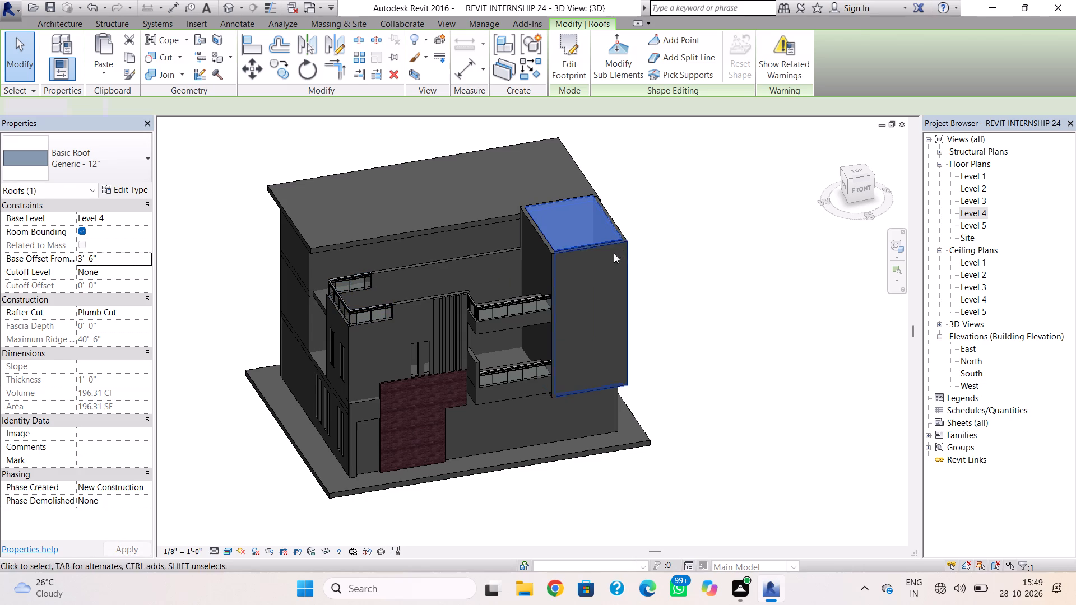
Set the tower roof's base offset from level to 3'4", checking its fit against the wall tops.
scroll(568, 234, "up", 7)
right_click_drag(542, 295, 572, 350, "shift")
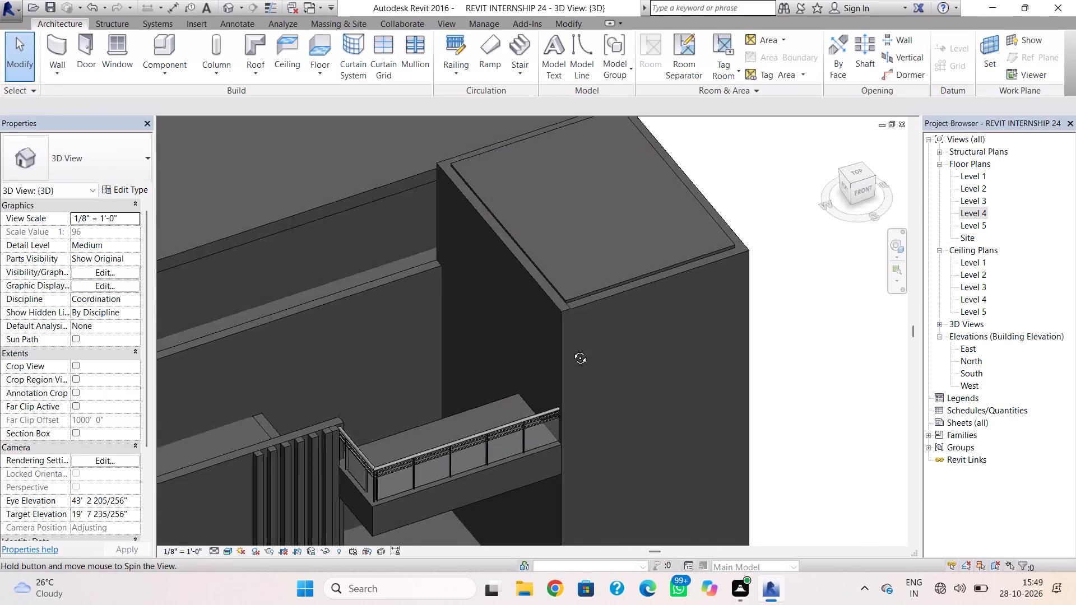
right_click_drag(572, 350, 524, 220, "shift")
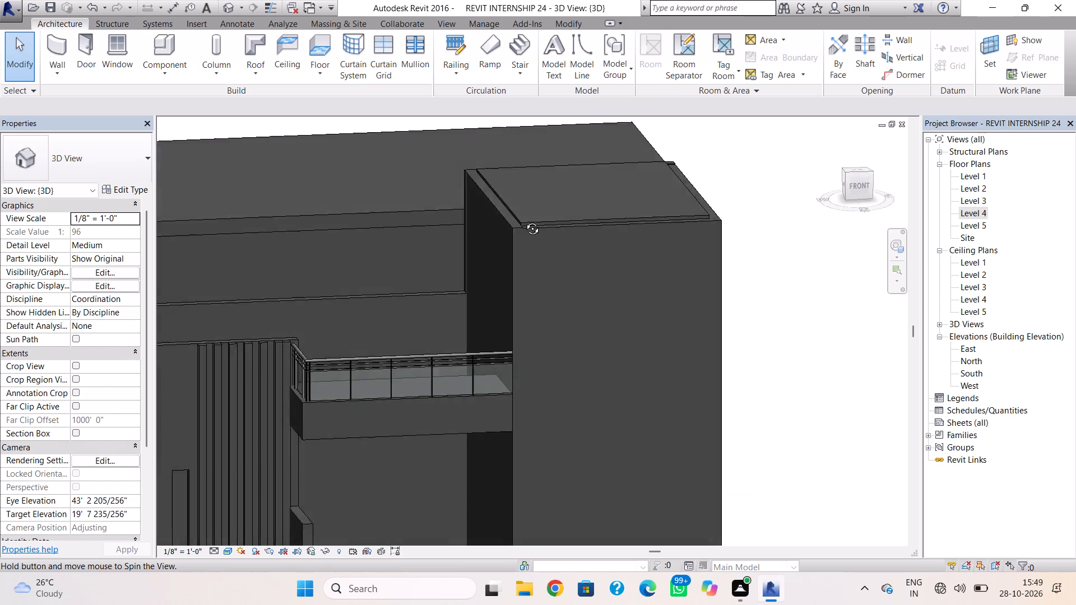
right_click_drag(524, 220, 504, 182, "shift")
left_click(531, 193)
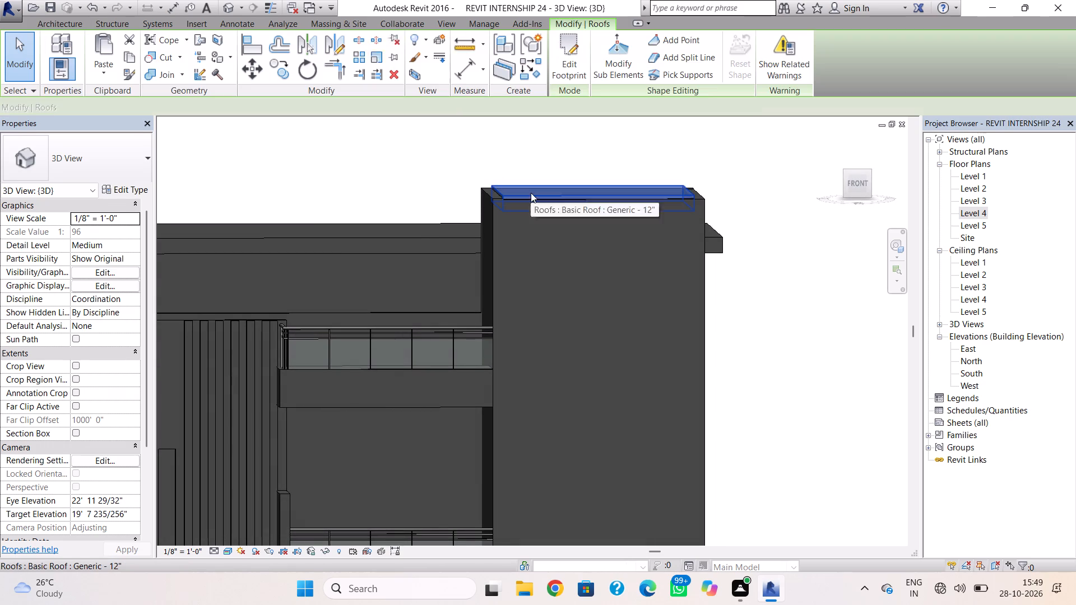
left_click(133, 257)
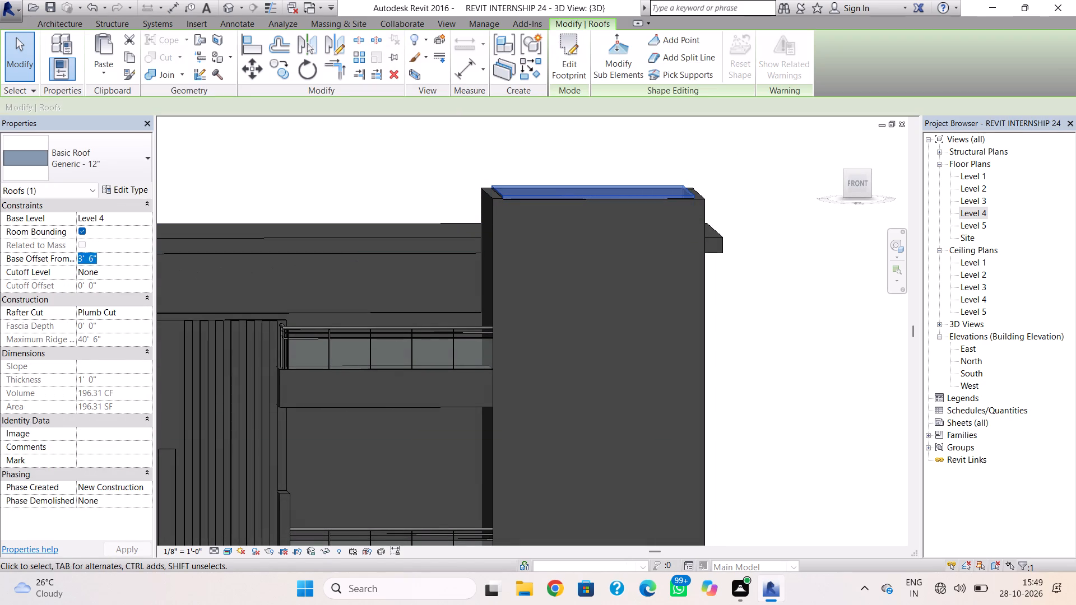
key("3")
type("'4\"")
key("Return")
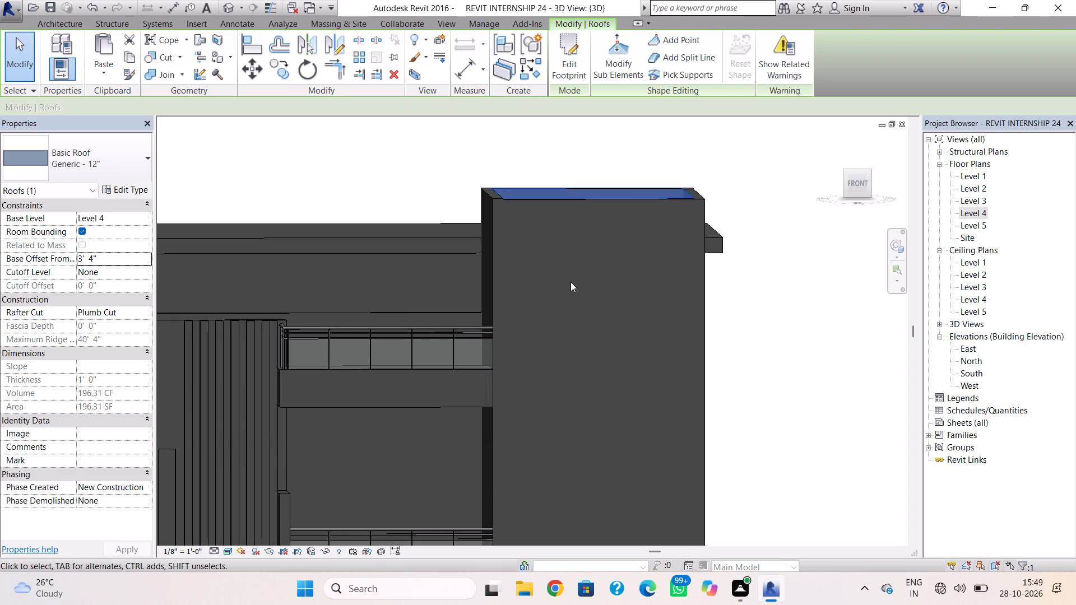
key("Escape")
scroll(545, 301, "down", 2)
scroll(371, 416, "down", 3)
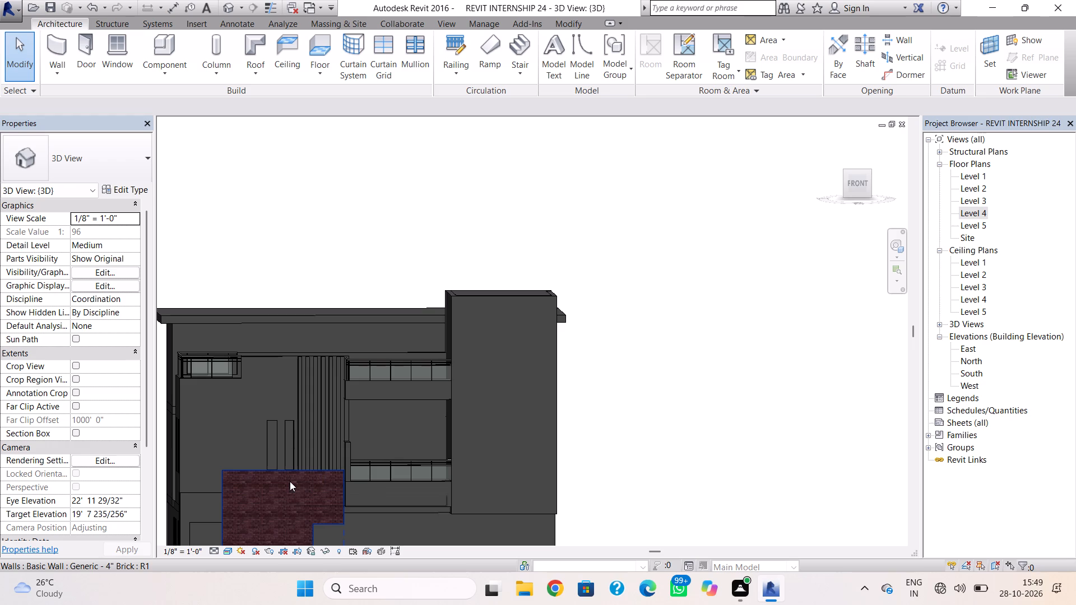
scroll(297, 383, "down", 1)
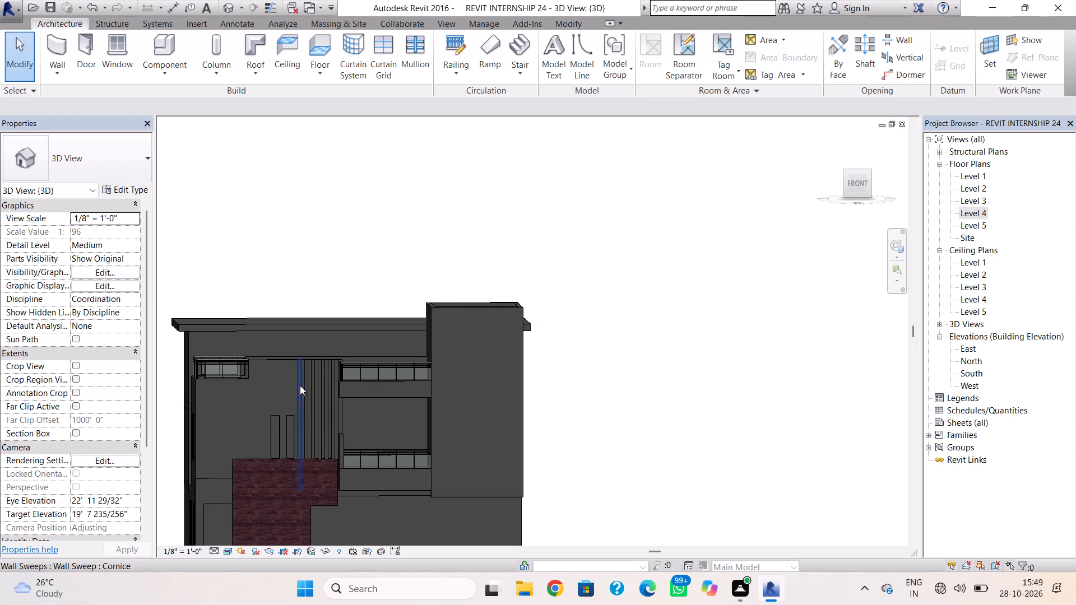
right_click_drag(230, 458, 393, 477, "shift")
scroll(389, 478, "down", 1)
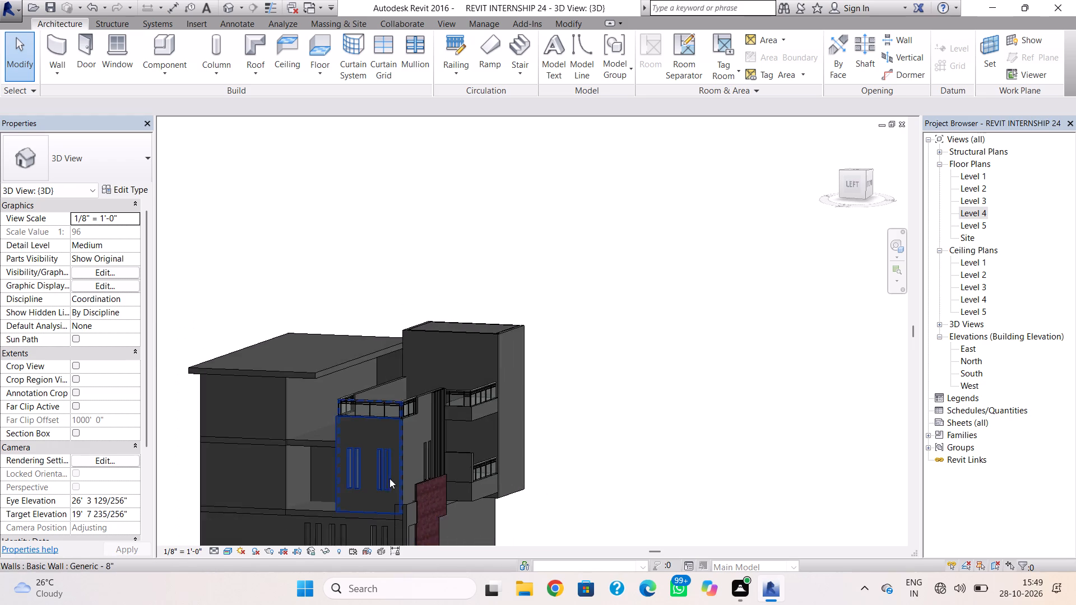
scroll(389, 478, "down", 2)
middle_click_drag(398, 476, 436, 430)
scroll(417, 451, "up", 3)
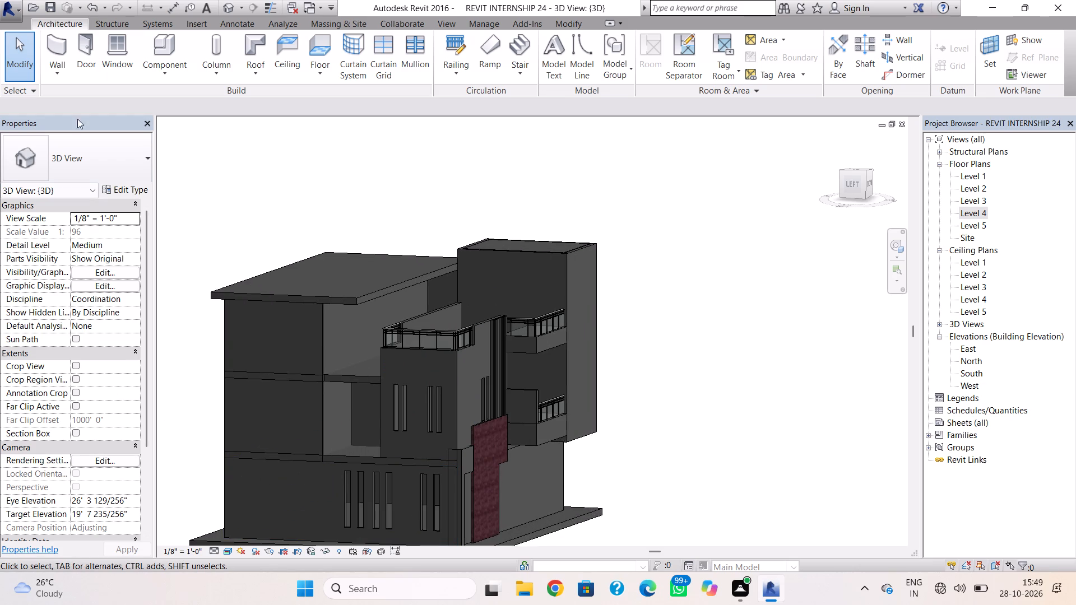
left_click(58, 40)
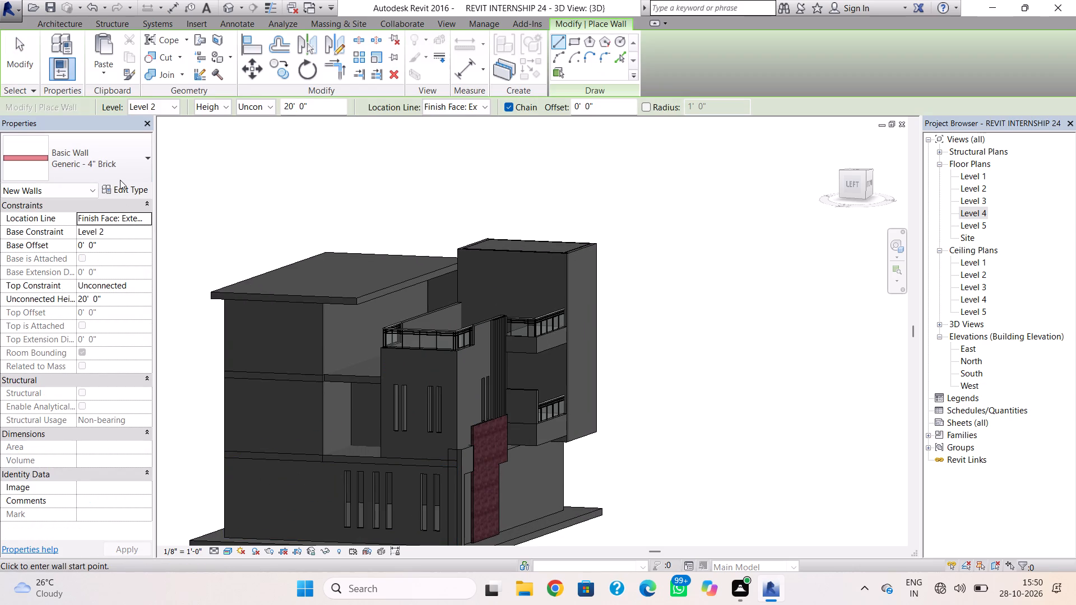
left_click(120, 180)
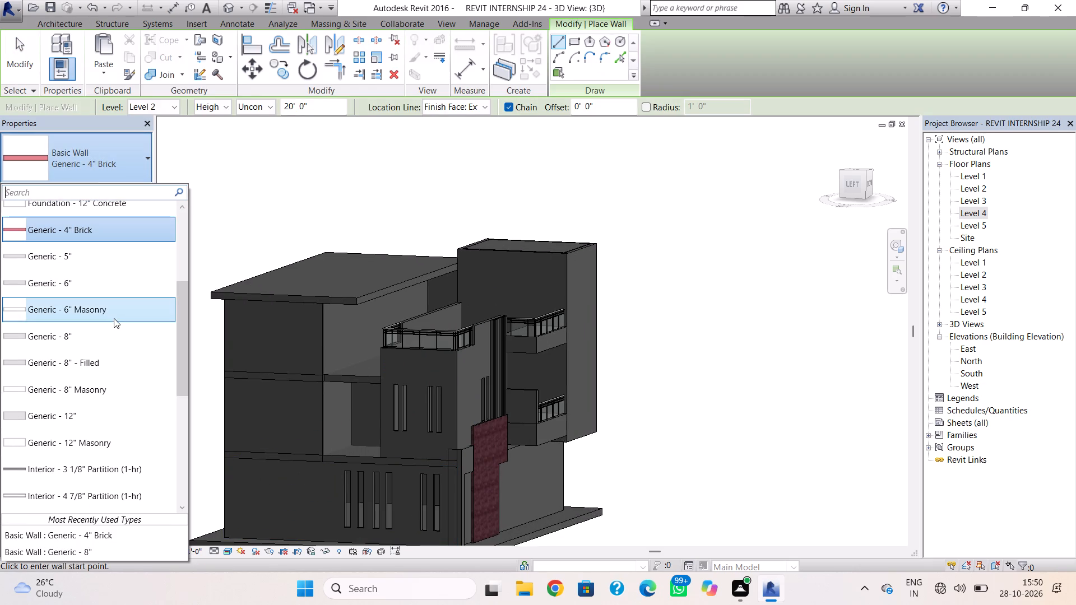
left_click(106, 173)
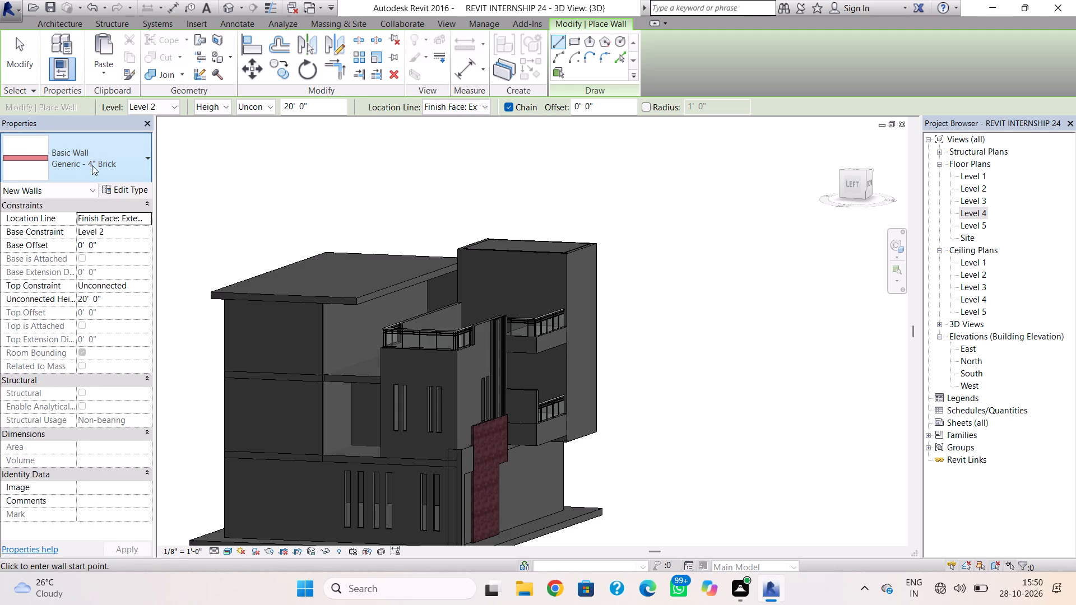
Start an in-place model in the Walls family category, accepting the default name.
left_click(52, 20)
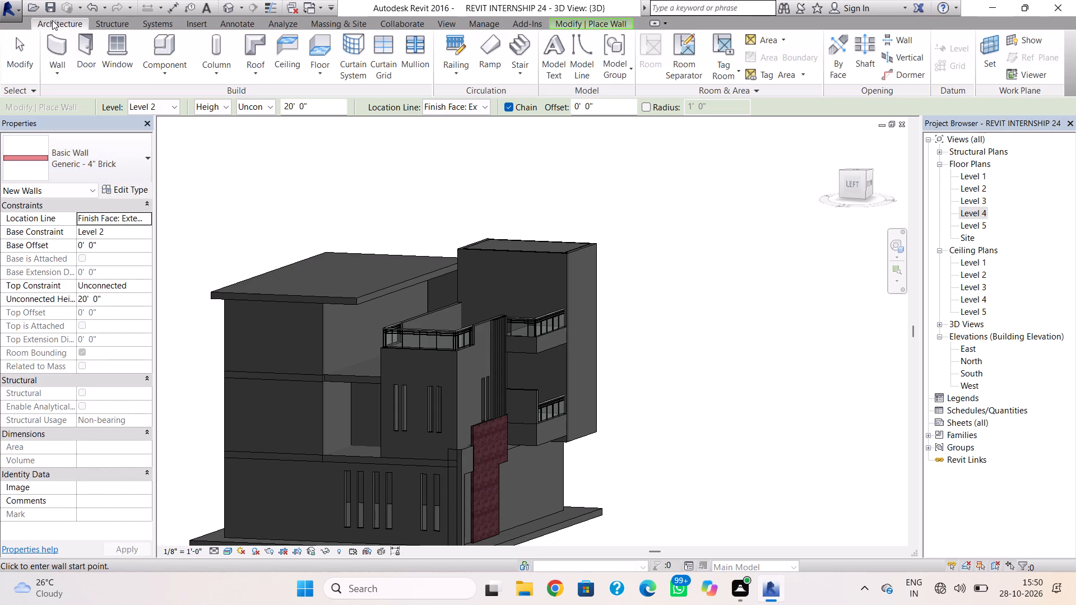
left_click(171, 73)
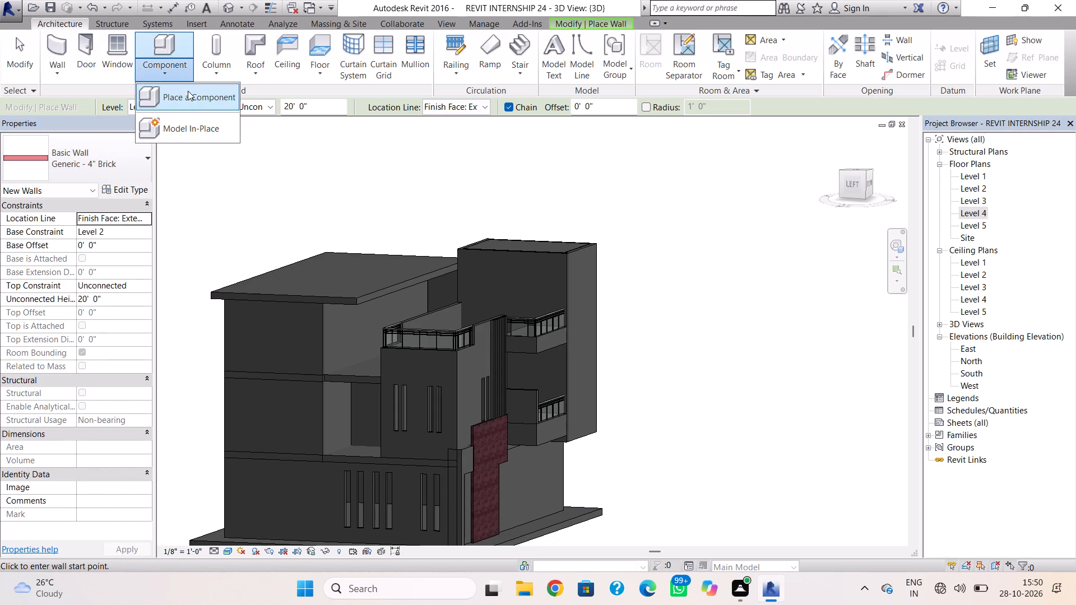
left_click(184, 122)
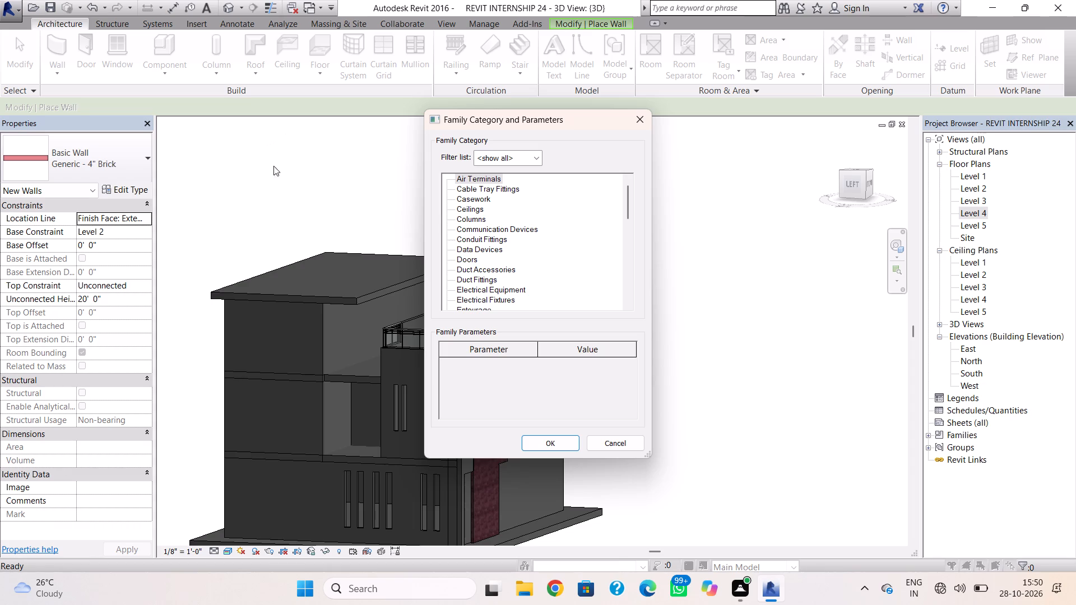
scroll(548, 226, "down", 11)
scroll(548, 232, "down", 11)
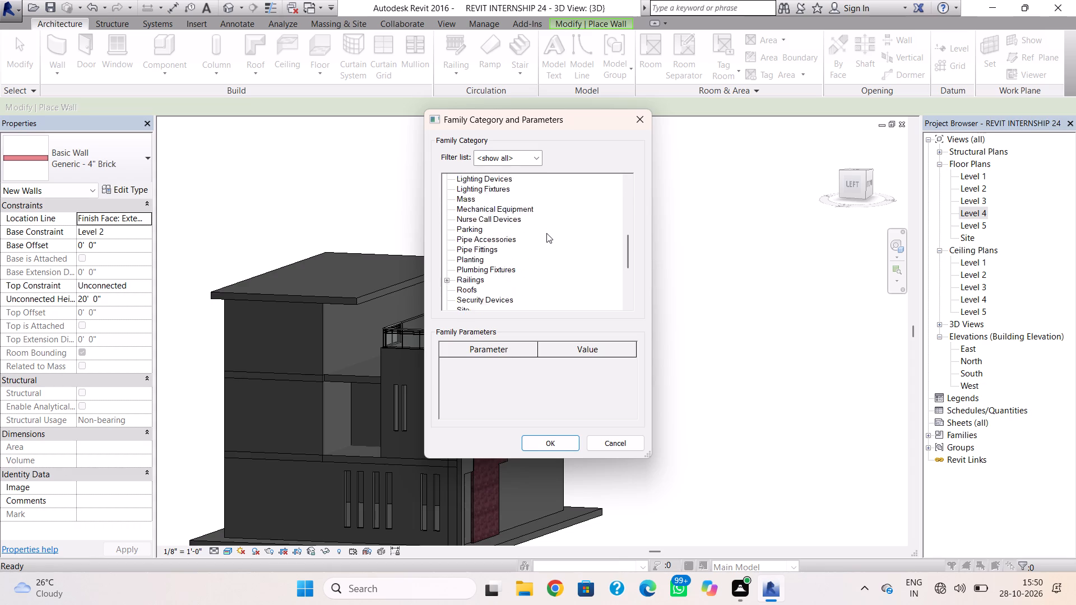
scroll(546, 233, "down", 12)
left_click(467, 287)
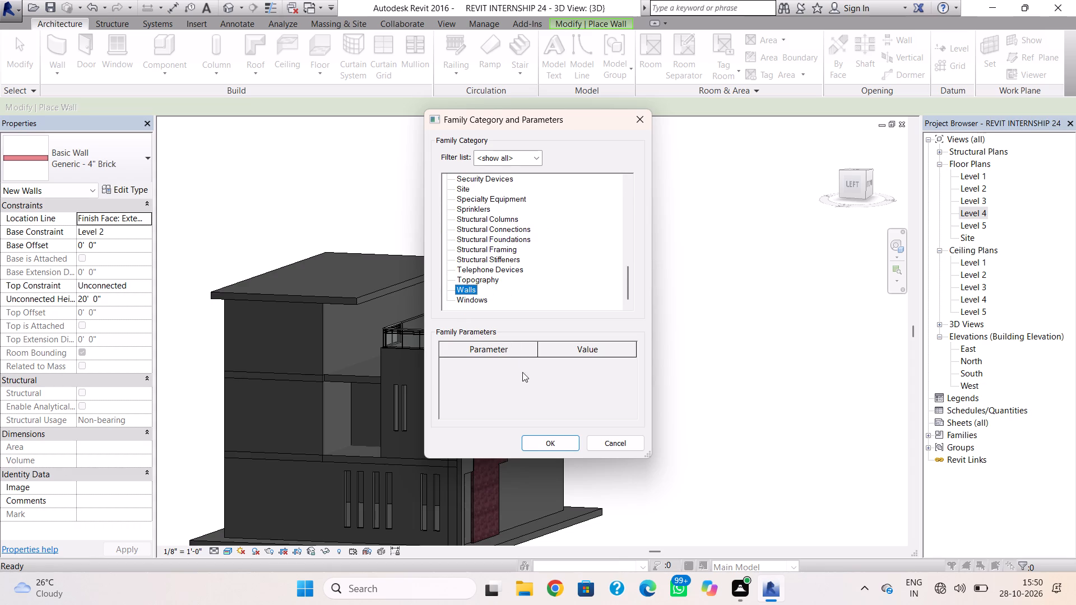
left_click(550, 437)
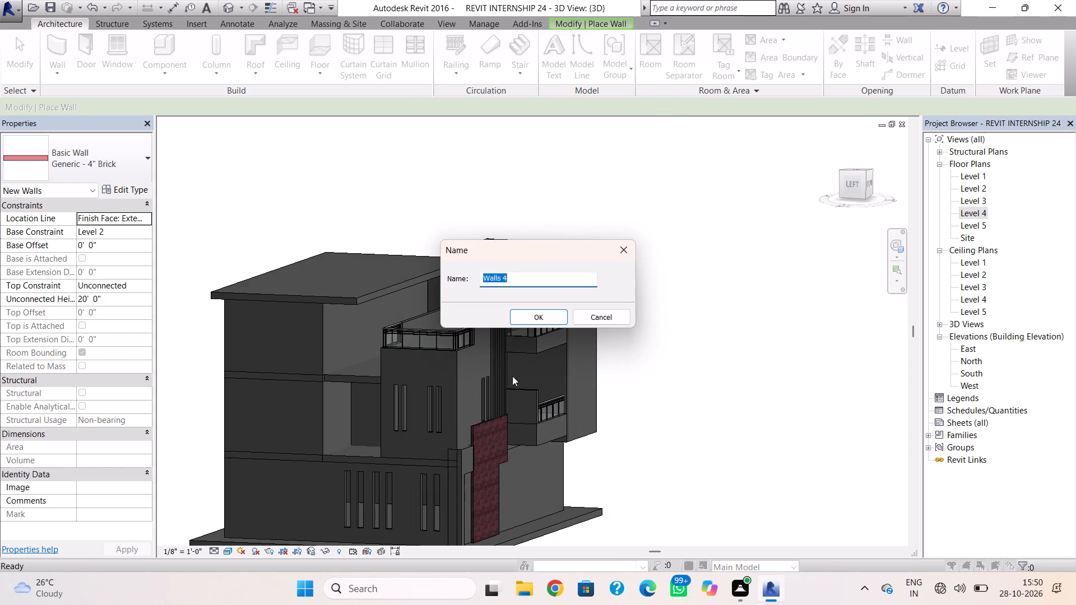
left_click(533, 319)
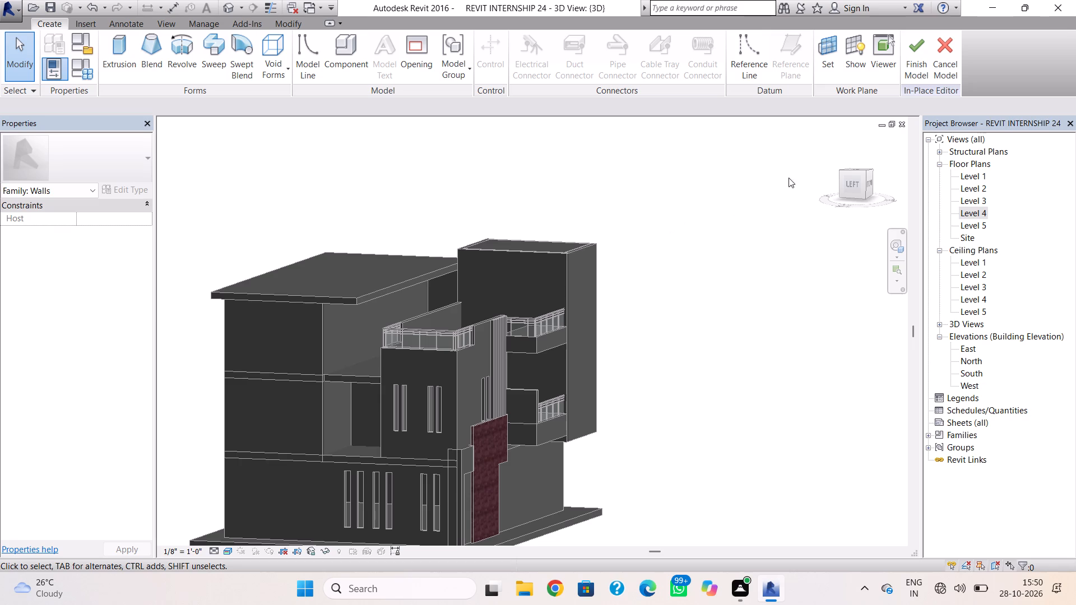
Set the work plane by picking the middle-storey wall face on the west facade, behind the recessed terrace.
left_click(828, 47)
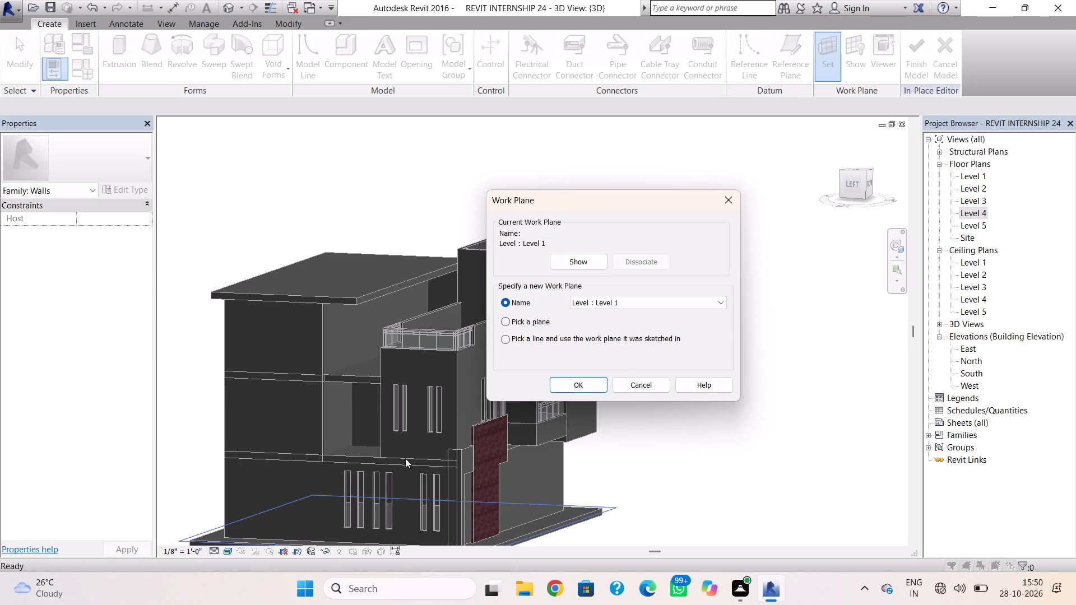
left_click(505, 323)
left_click(561, 388)
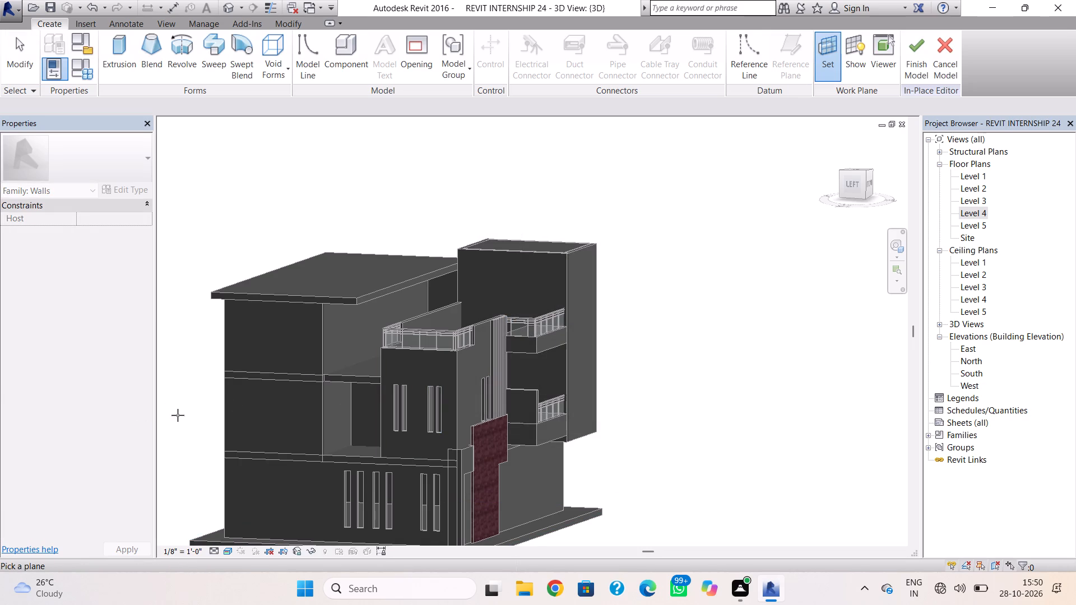
left_click(318, 392)
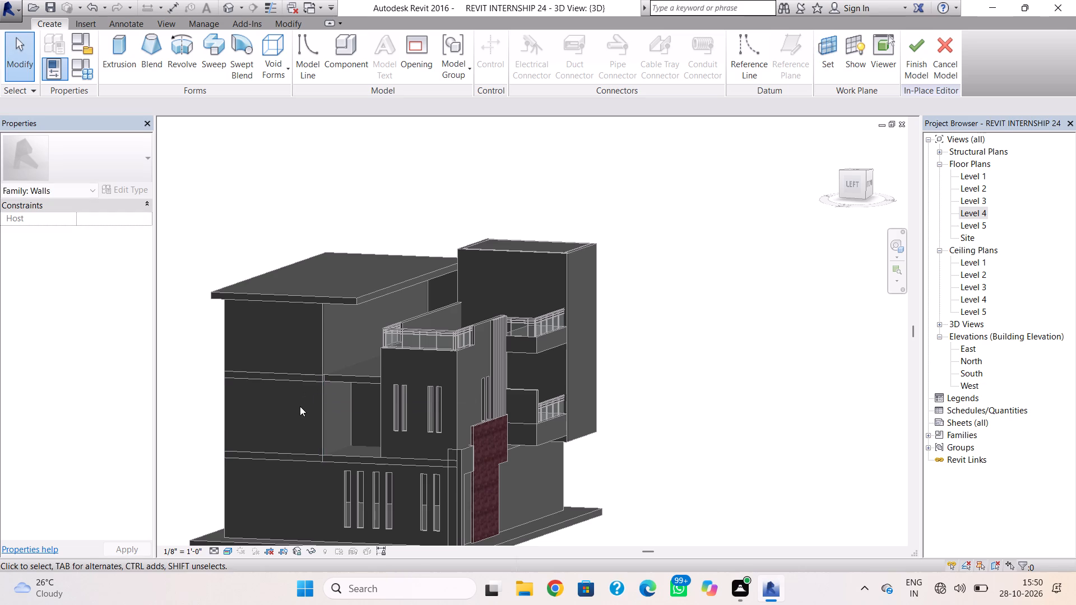
right_click_drag(217, 424, 261, 426)
Start an extrusion on the west facade and sketch a rectangle about 13' high over the middle-storey wall, including both adjoining slab bands.
right_click_drag(259, 427, 326, 401, "shift")
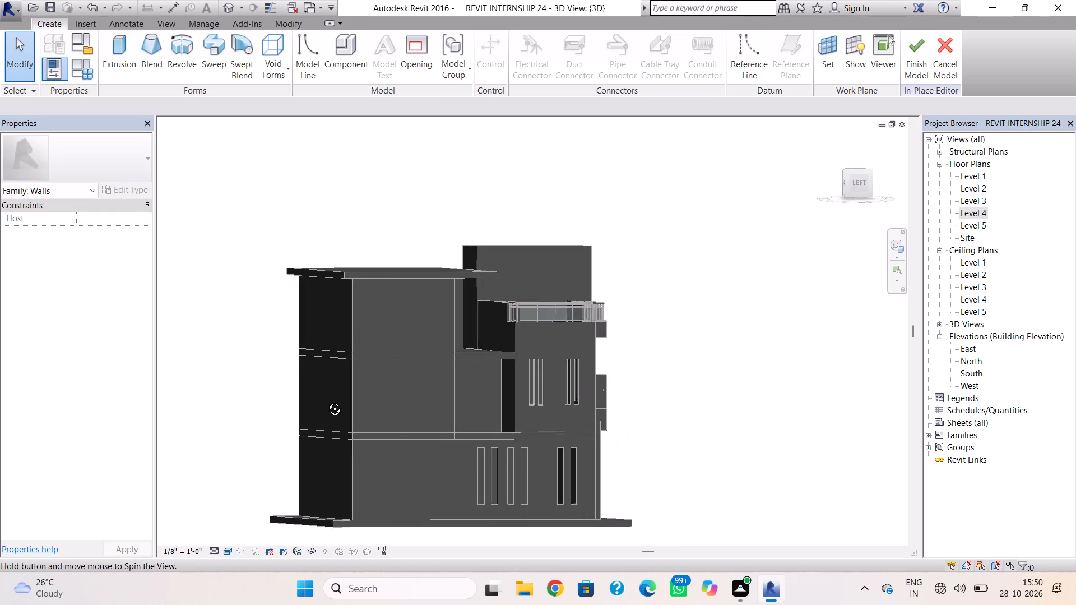
right_click_drag(326, 401, 319, 395, "shift")
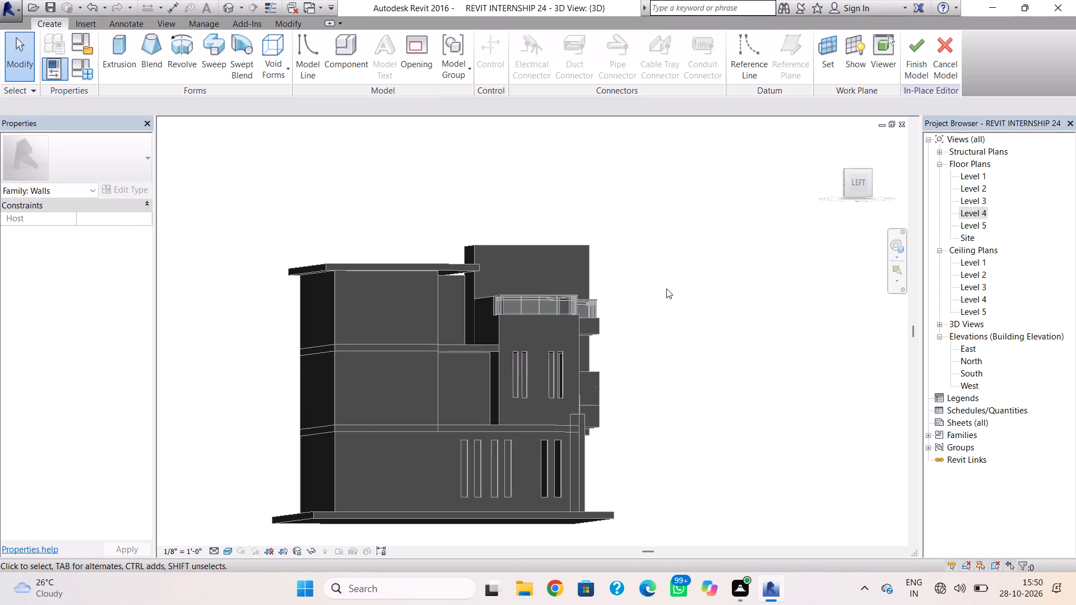
left_click(857, 189)
right_click_drag(694, 310, 680, 310, "shift")
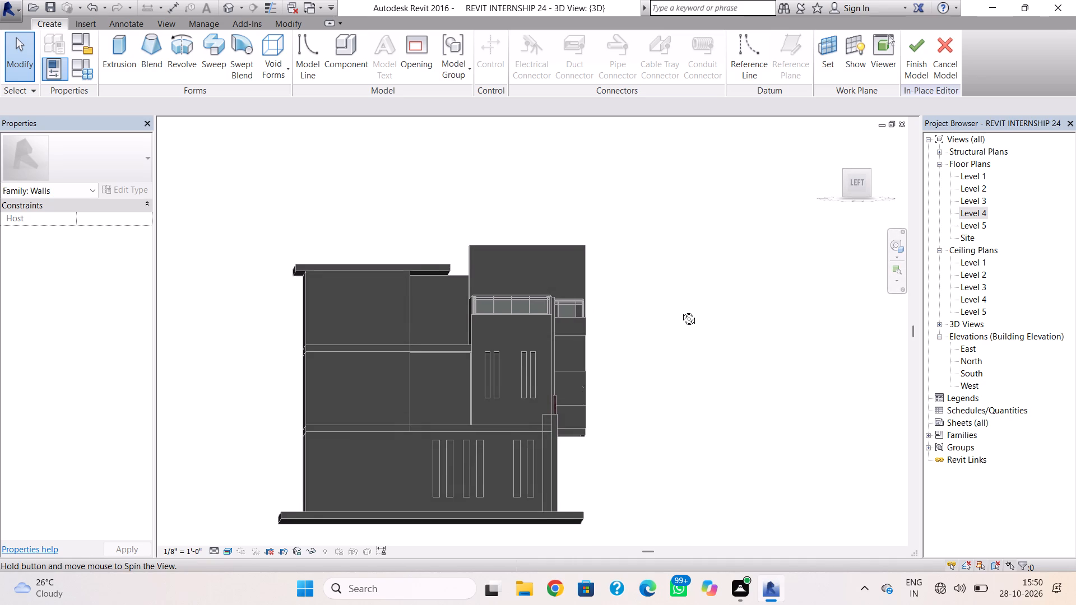
right_click_drag(680, 310, 680, 313, "shift")
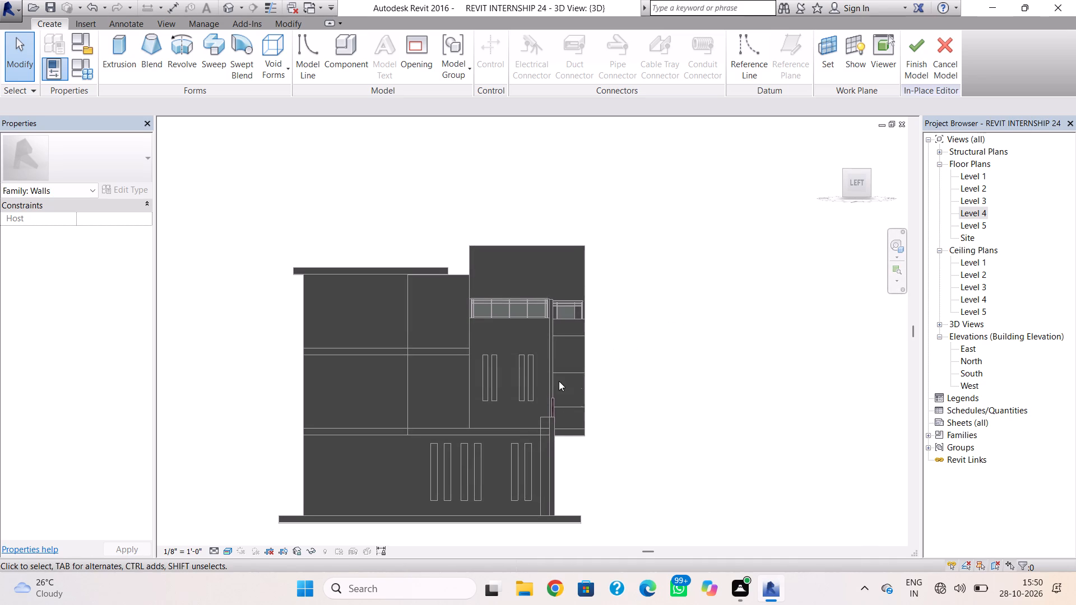
middle_click_drag(559, 381, 637, 350)
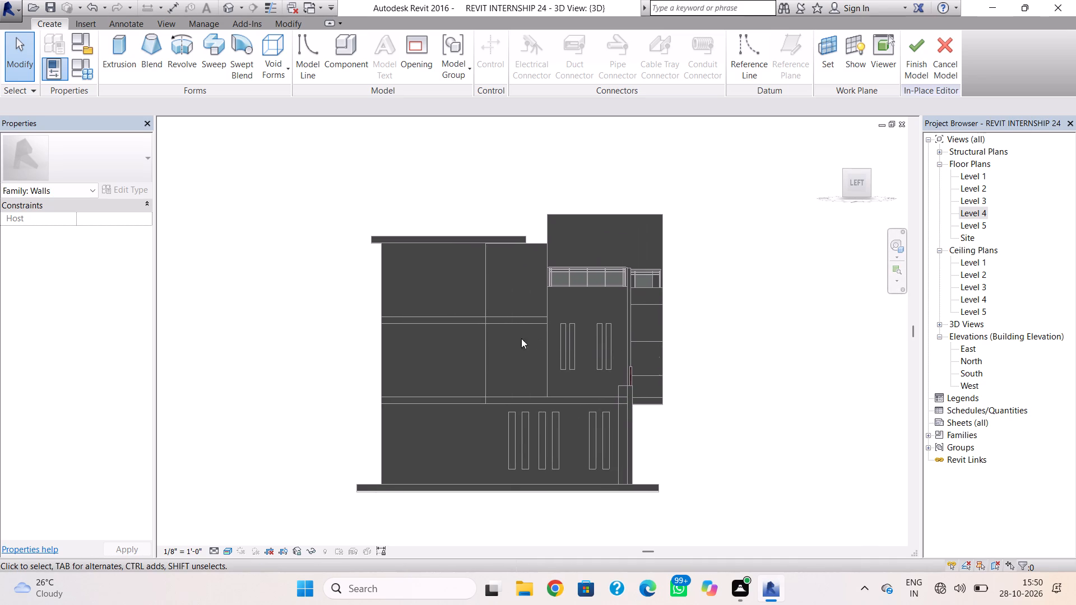
left_click(124, 59)
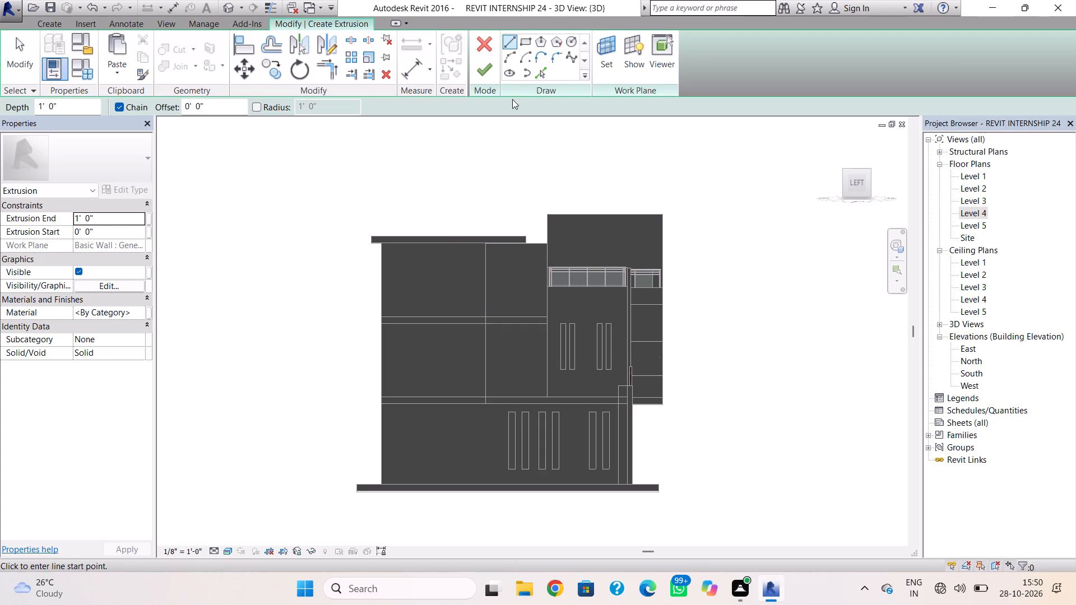
left_click(522, 44)
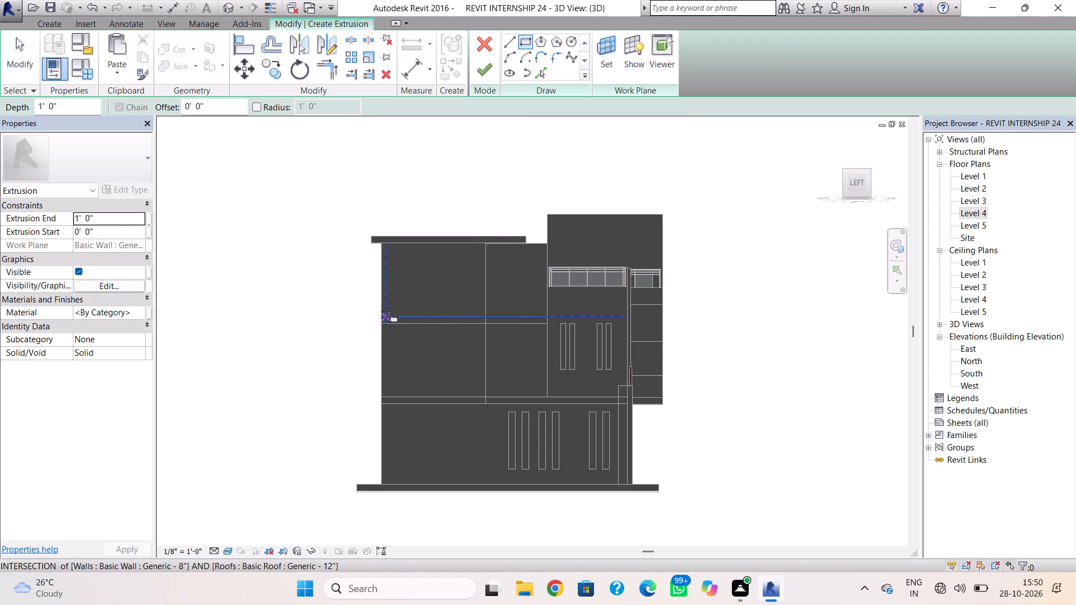
left_click(383, 315)
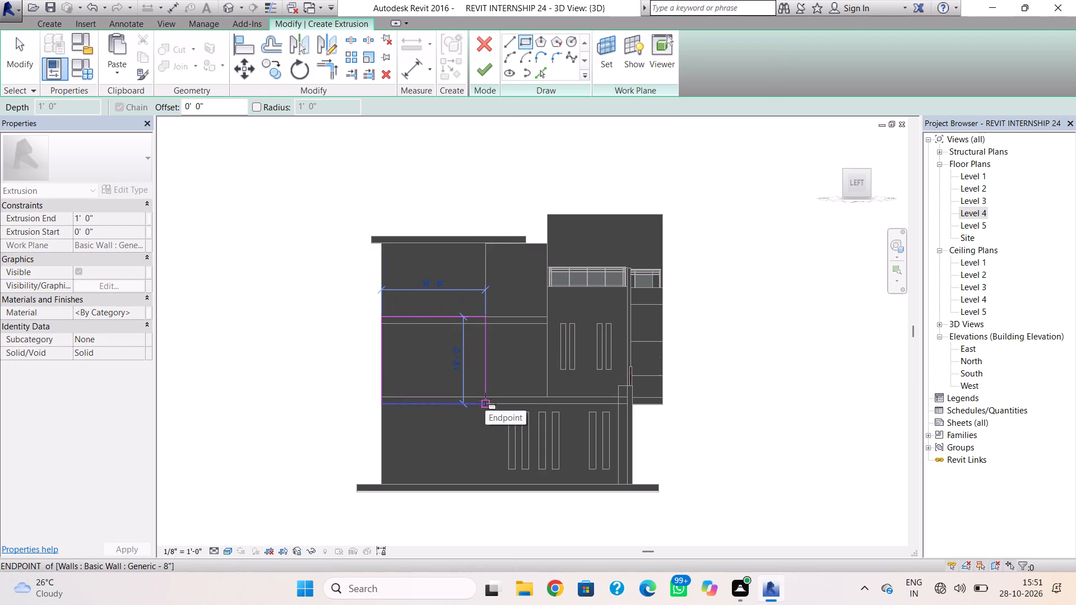
left_click(485, 399)
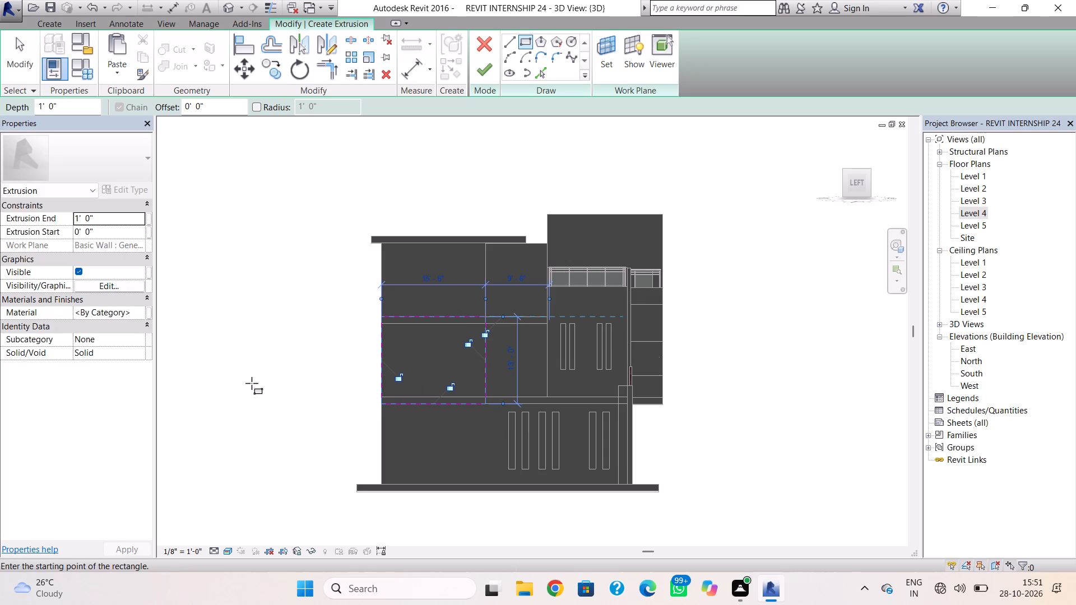
key("Escape")
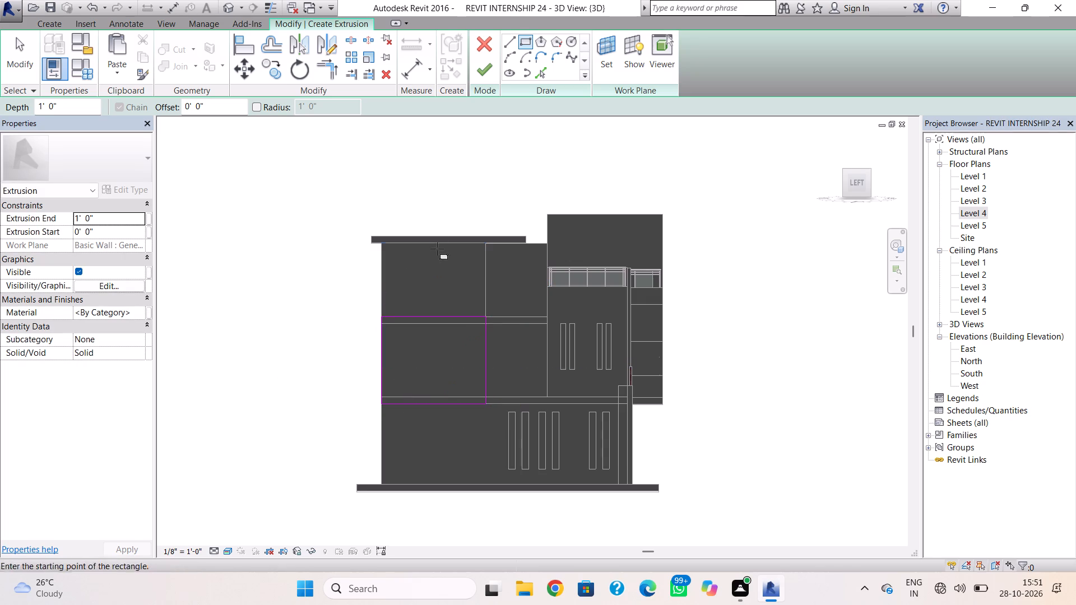
Sketch a small upright rectangle for a window opening near the middle of the wall outline.
left_click(427, 341)
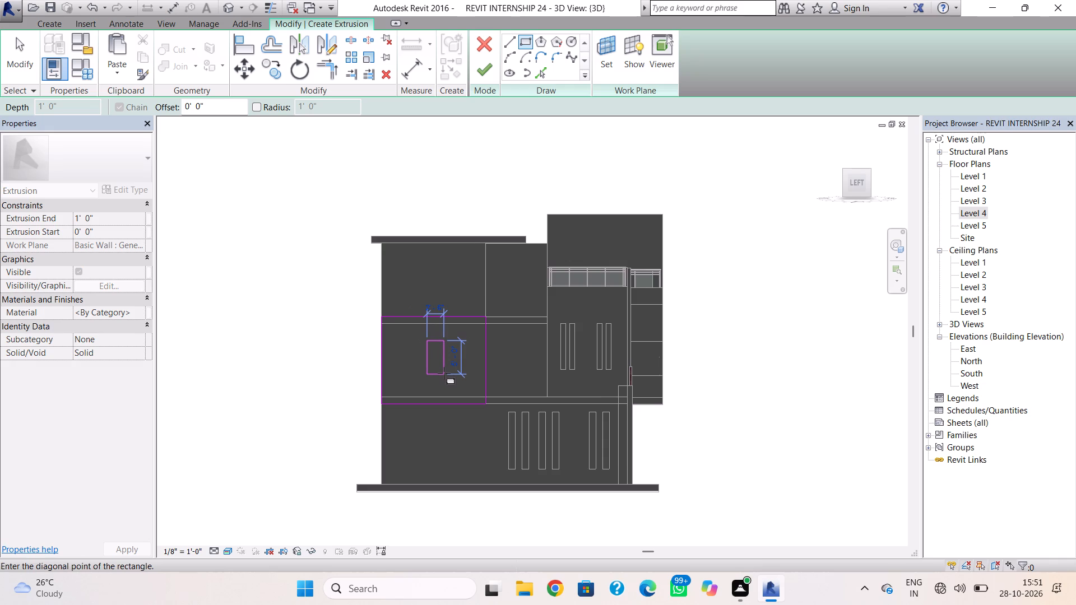
left_click(444, 373)
key("Escape")
key("Escape")
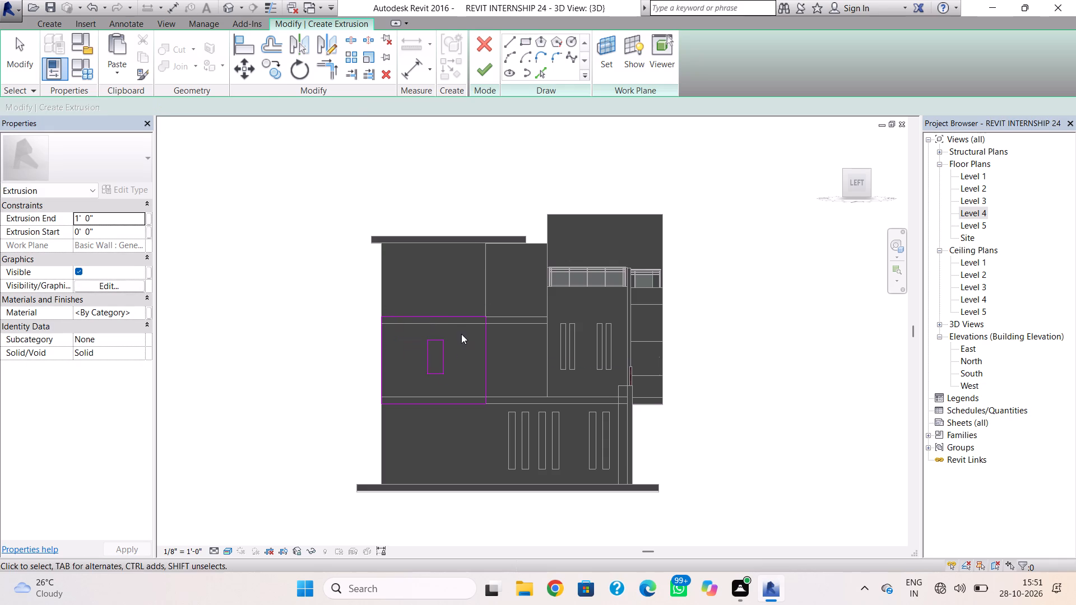
Copy the small opening rectangle and paste it level with the original, close to the outline's edge beside the recessed terrace.
left_click_drag(461, 334, 410, 389)
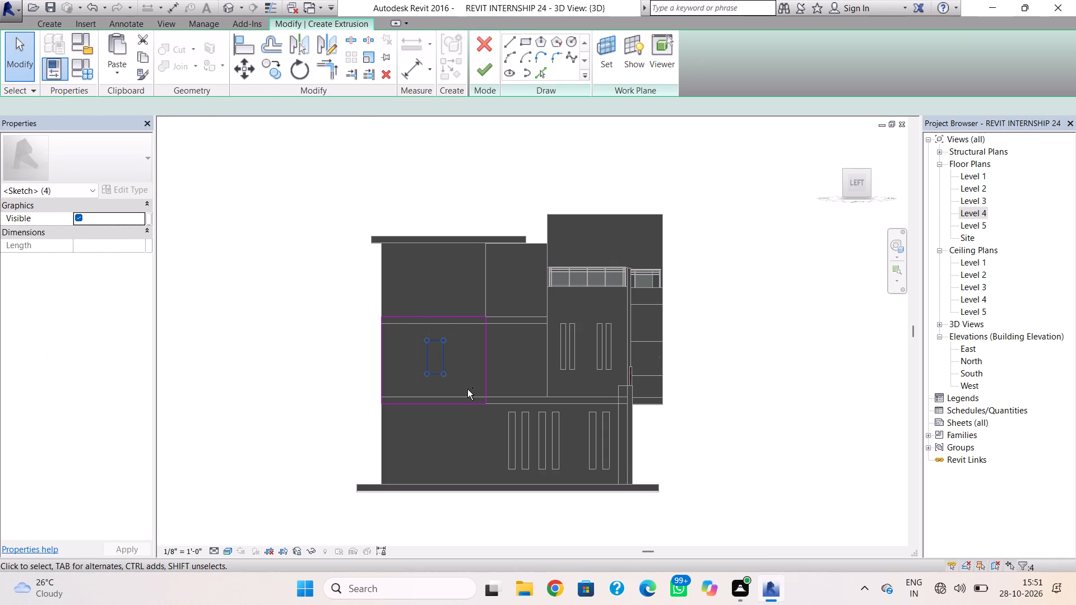
key("ctrl+c")
key("ctrl+v")
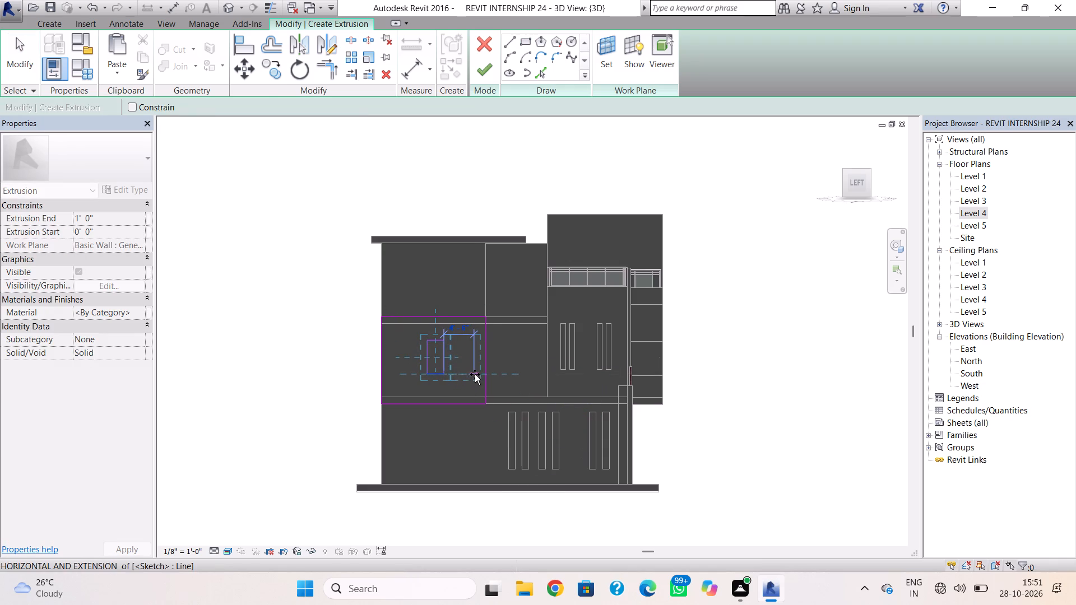
left_click(476, 373)
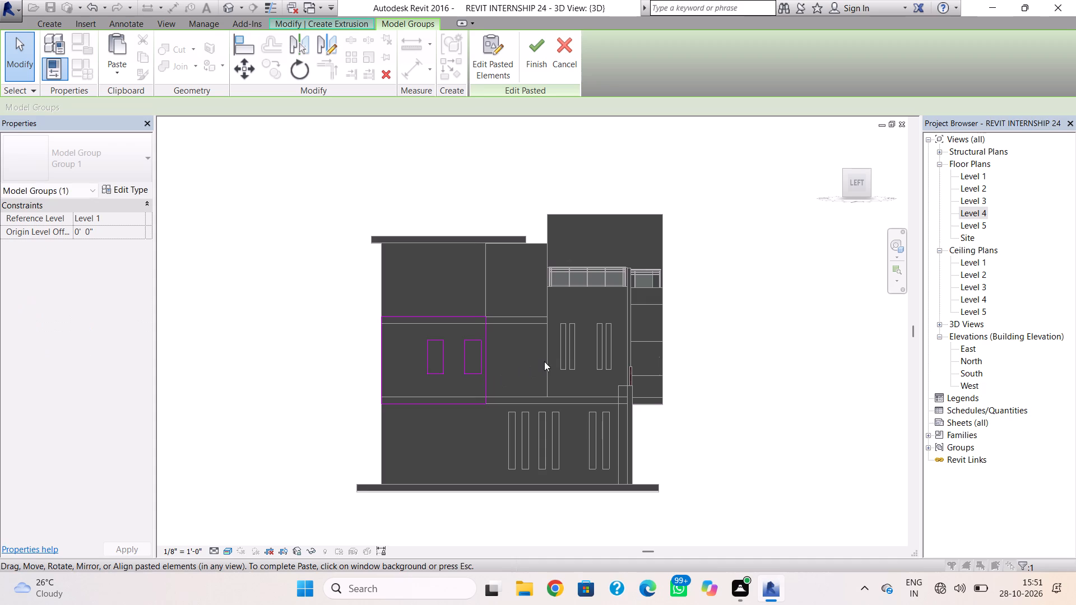
scroll(481, 346, "up", 3)
key("Escape")
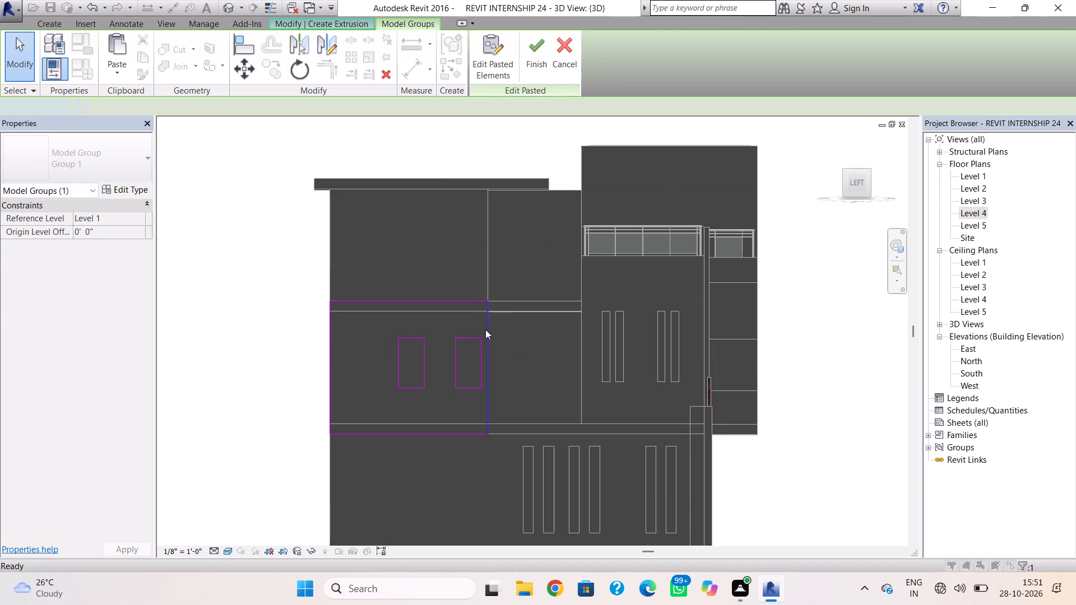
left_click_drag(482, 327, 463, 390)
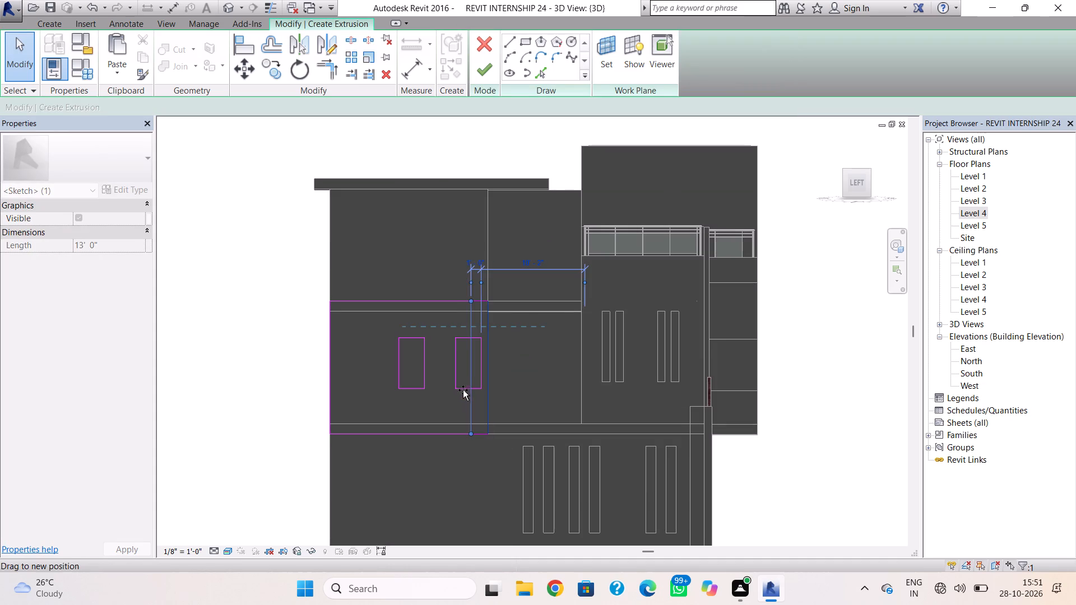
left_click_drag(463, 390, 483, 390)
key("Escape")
Select the copied opening rectangle and nudge it towards the first opening, away from the outline's edge.
scroll(476, 349, "up", 3)
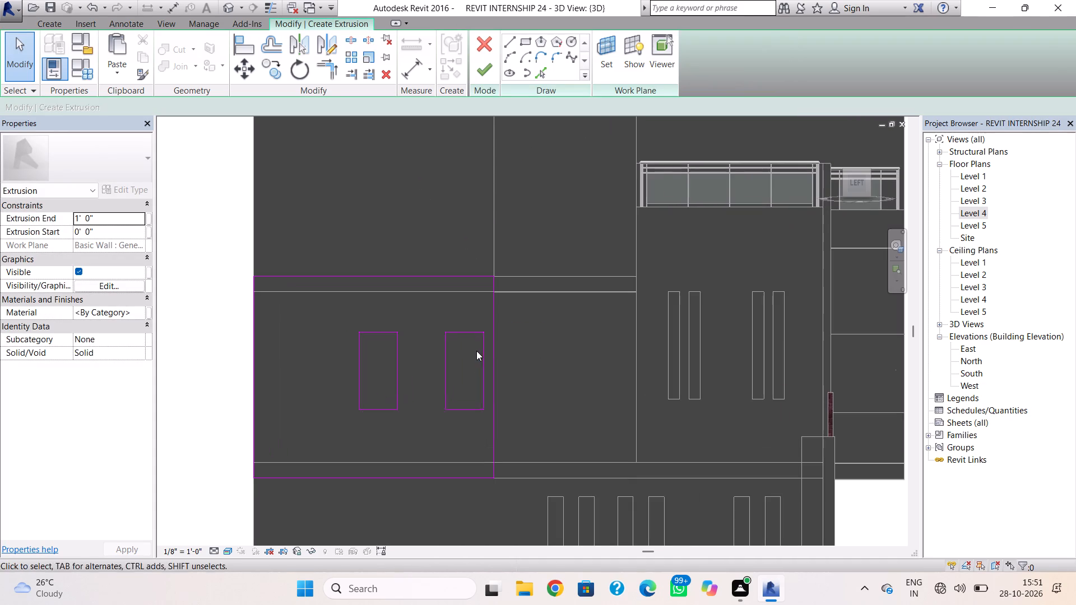
left_click_drag(484, 319, 438, 428)
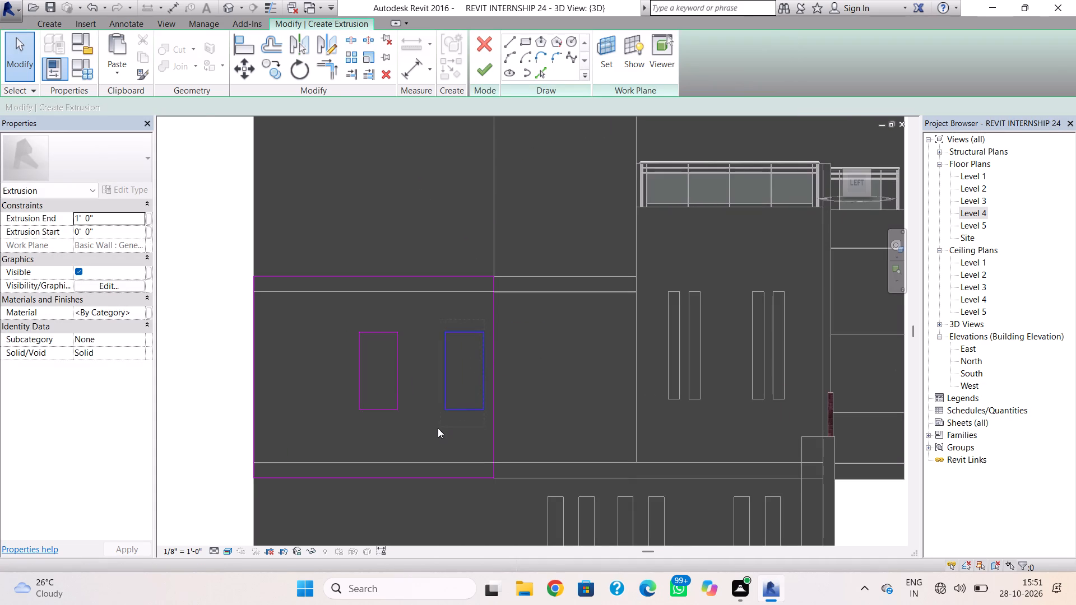
left_click_drag(438, 428, 435, 429)
key("Left")
key("Left")
key("Left")
key("Left")
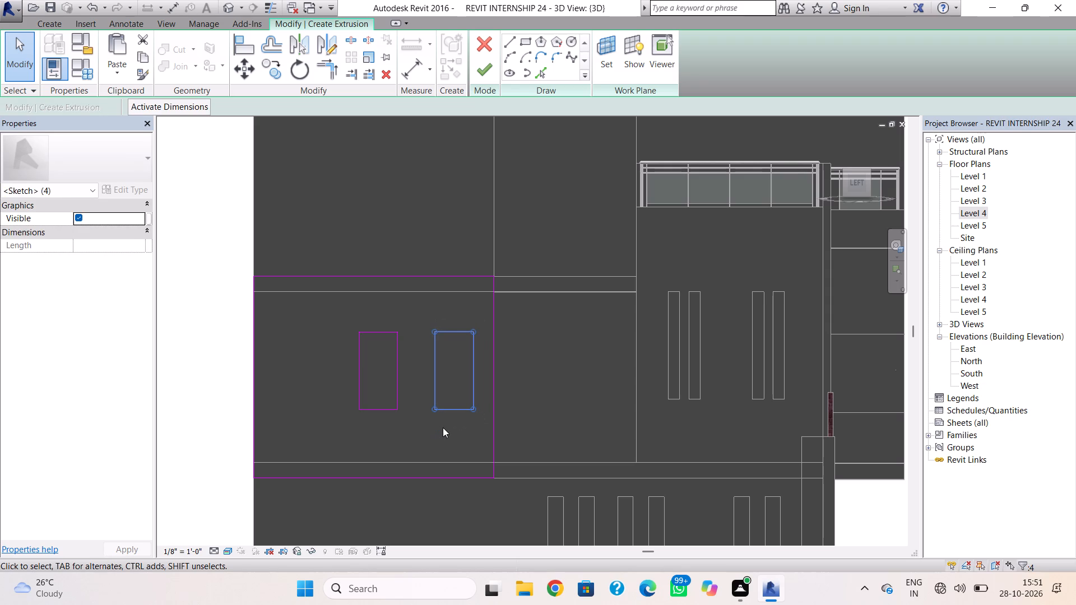
key("Left")
key("Left")
left_click(528, 407)
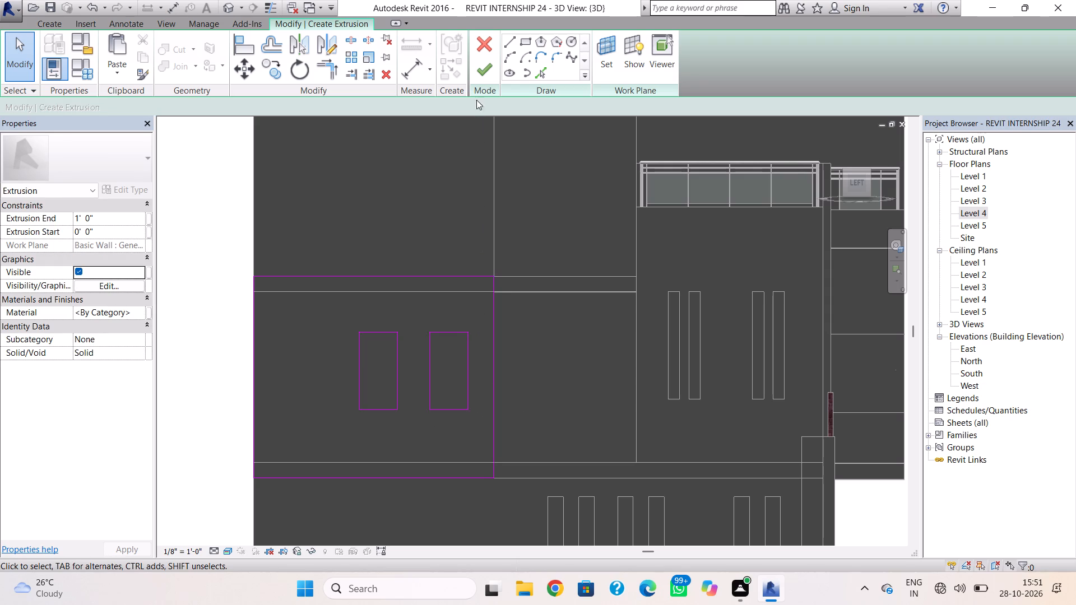
Finish the extrusion sketch at 1' depth and check the projecting panel with its two openings from an angle.
left_click(481, 67)
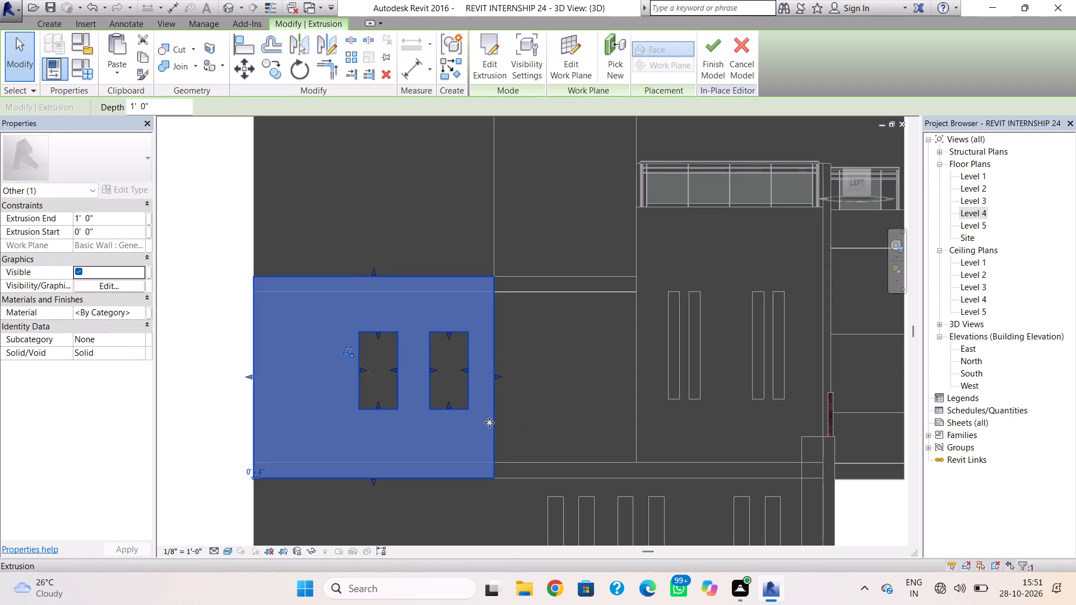
left_click(522, 424)
right_click_drag(570, 421, 467, 456, "shift")
scroll(467, 456, "down", 1)
middle_click_drag(468, 456, 653, 405)
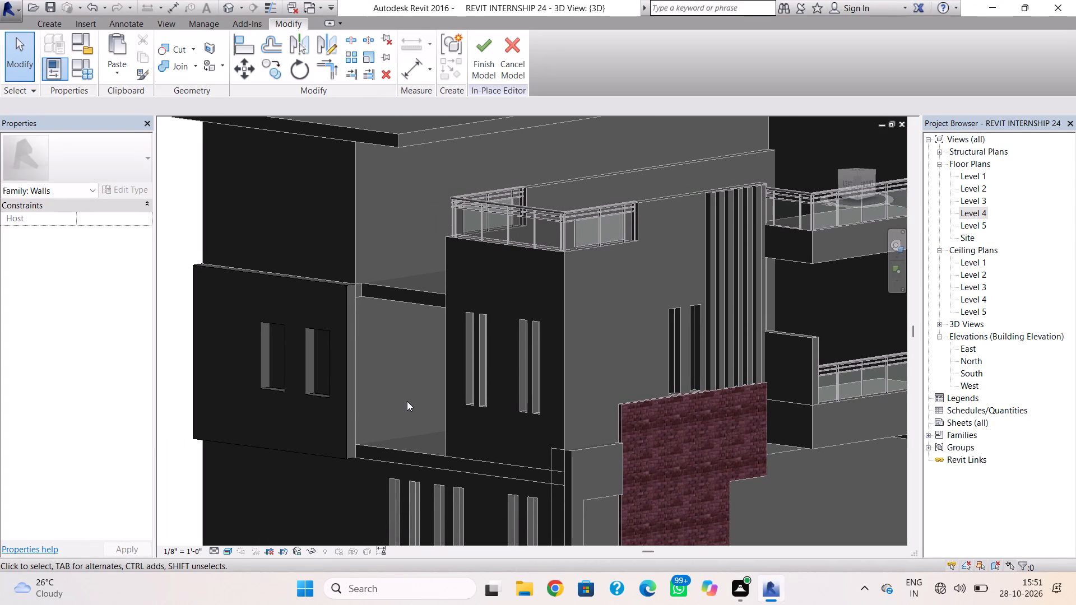
Reshape the panel's thickness by its faces, bringing the extrusion start to -8" and the extrusion end to about 4 1/4".
left_click(329, 415)
left_click(344, 408)
scroll(304, 394, "up", 3)
left_click_drag(271, 343, 281, 342)
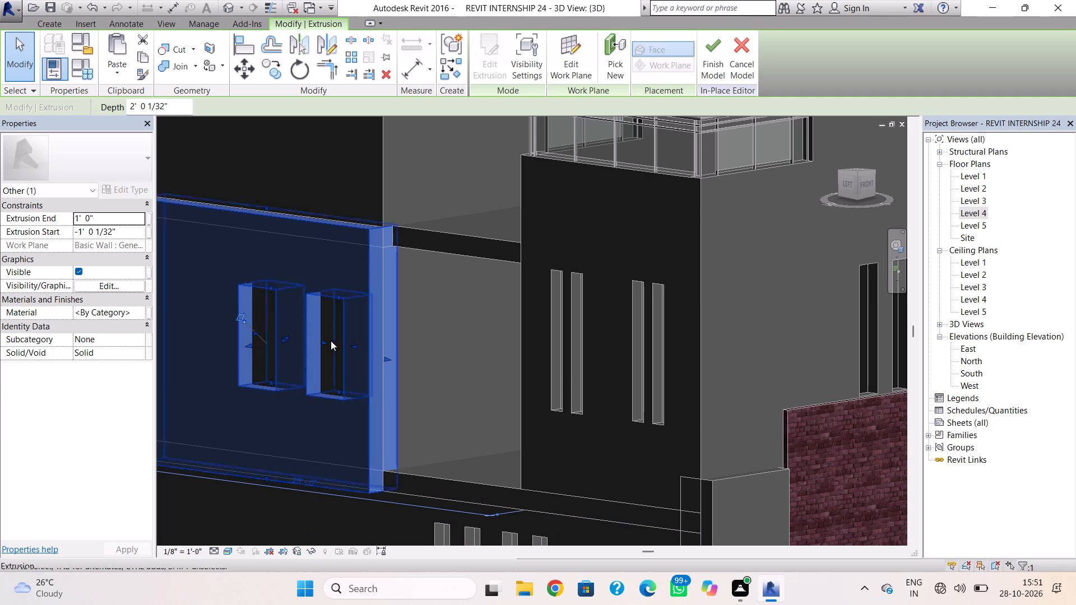
scroll(287, 343, "up", 6)
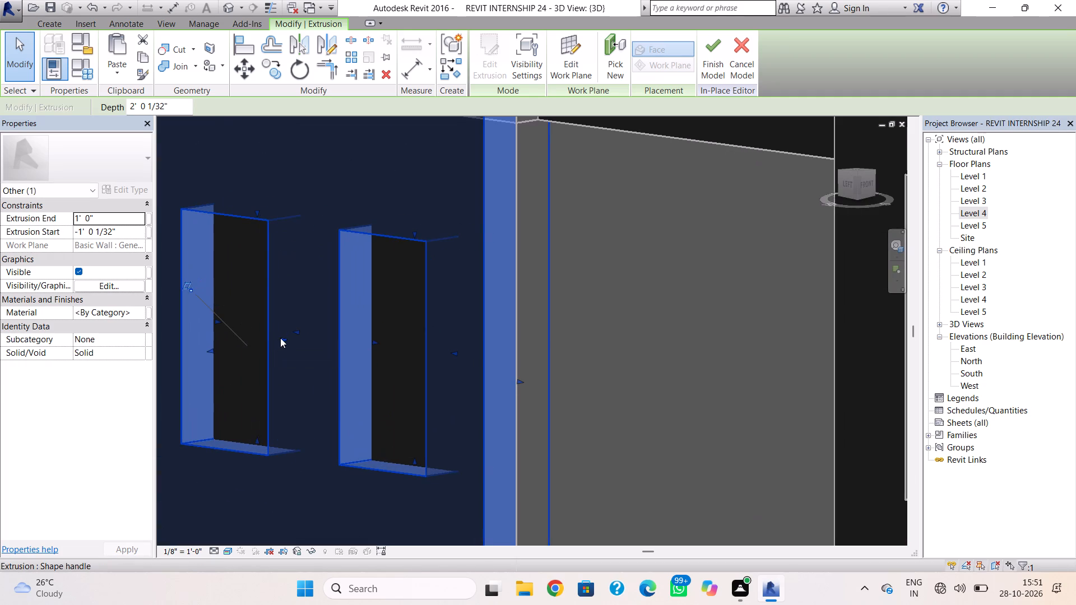
left_click_drag(280, 338, 270, 352)
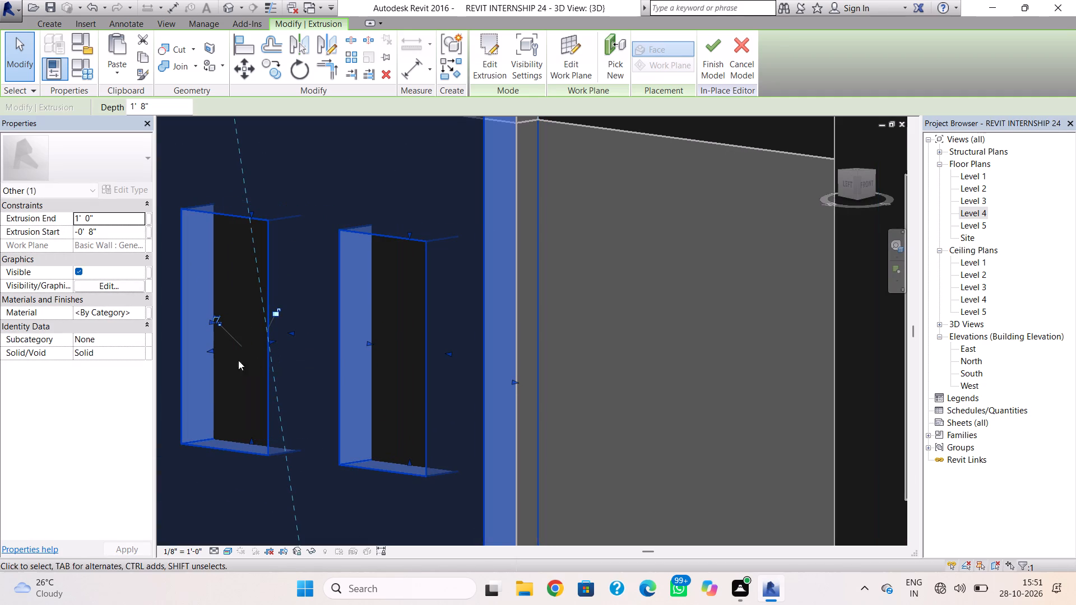
left_click_drag(212, 351, 236, 350)
left_click(583, 338)
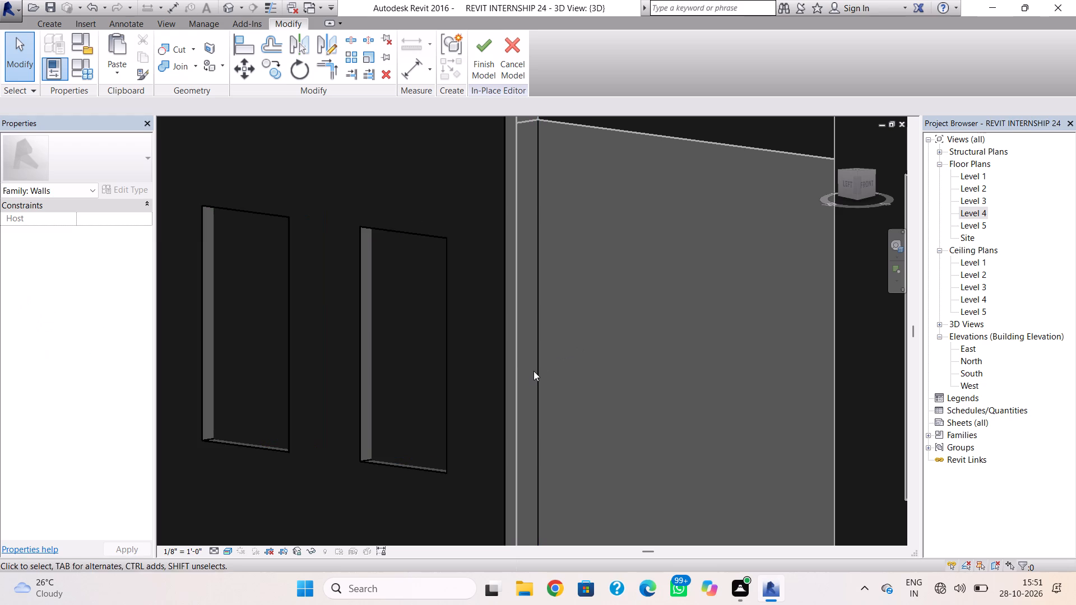
Move the panel's back face so the extrusion start is 0'0" at the wall face, and check the panel on the facade.
left_click(534, 371)
scroll(348, 348, "up", 3)
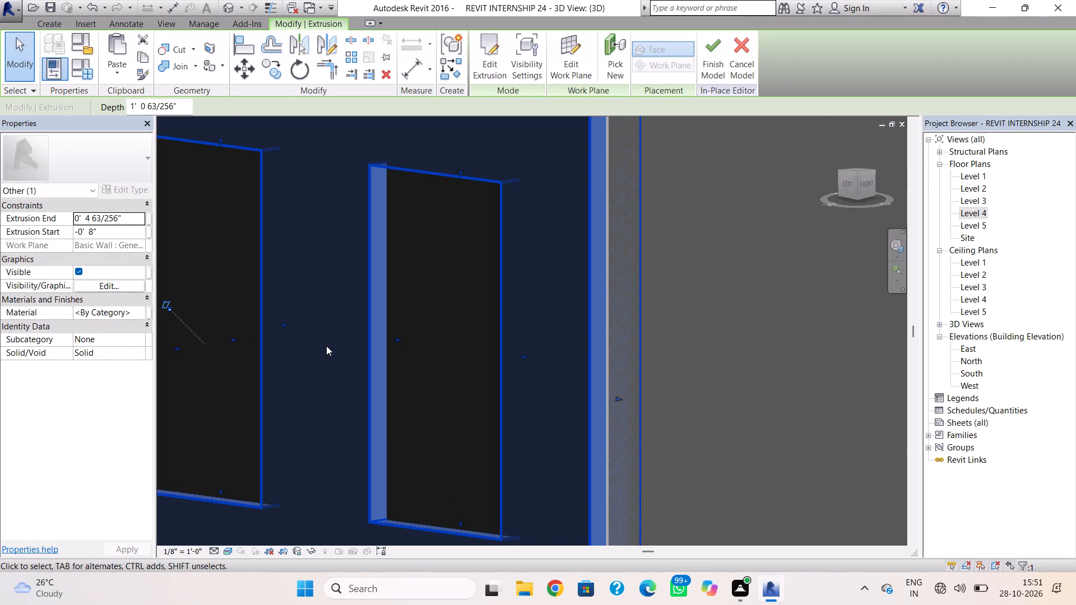
left_click_drag(232, 341, 223, 350)
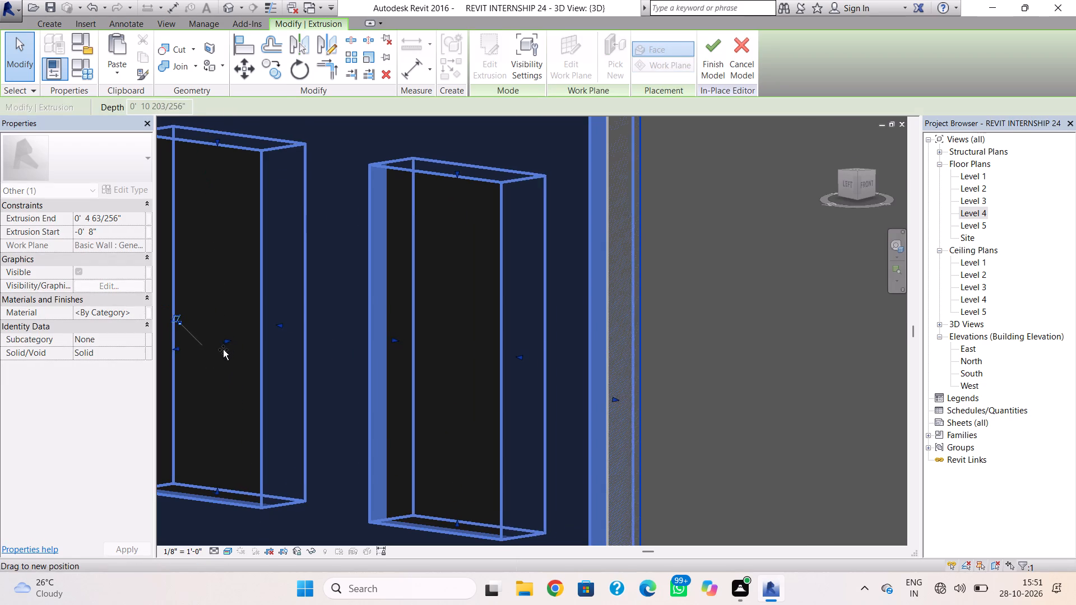
left_click_drag(223, 350, 202, 366)
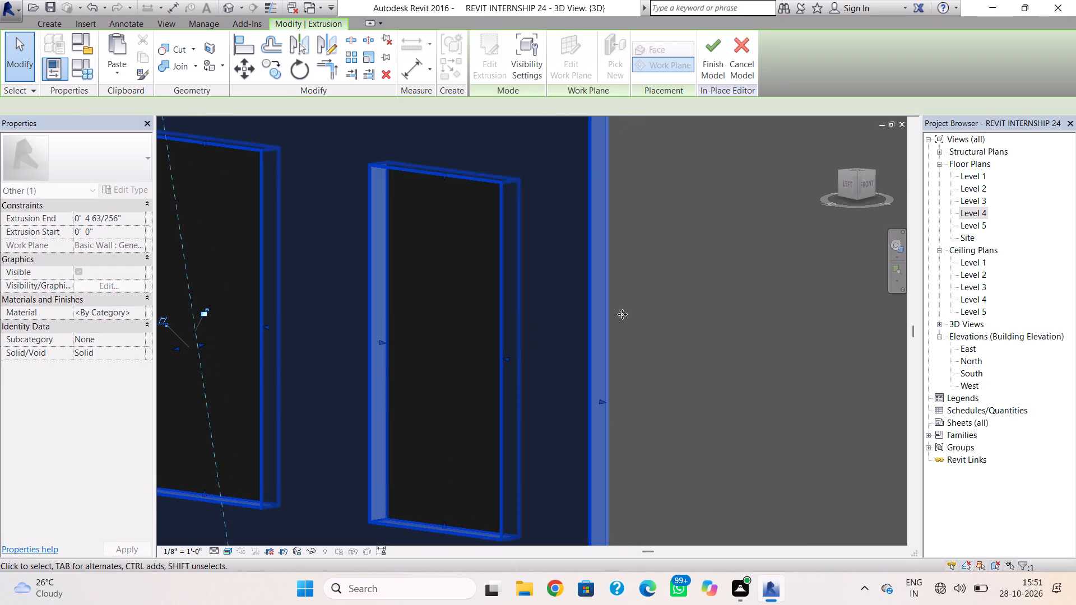
left_click(692, 306)
scroll(523, 403, "down", 5)
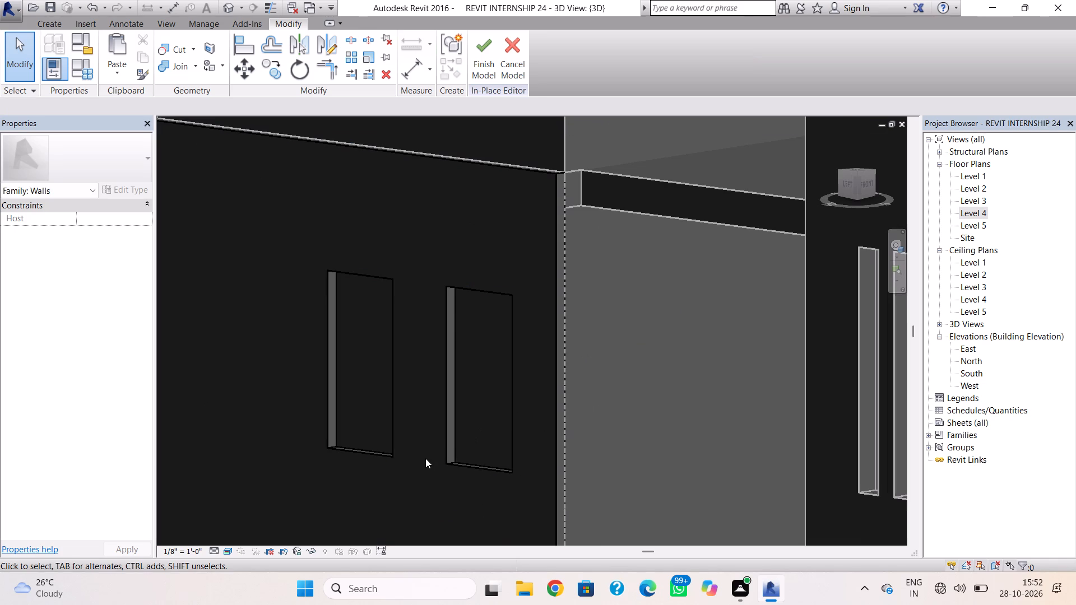
scroll(515, 365, "down", 3)
middle_click_drag(516, 365, 521, 416)
scroll(518, 416, "down", 4)
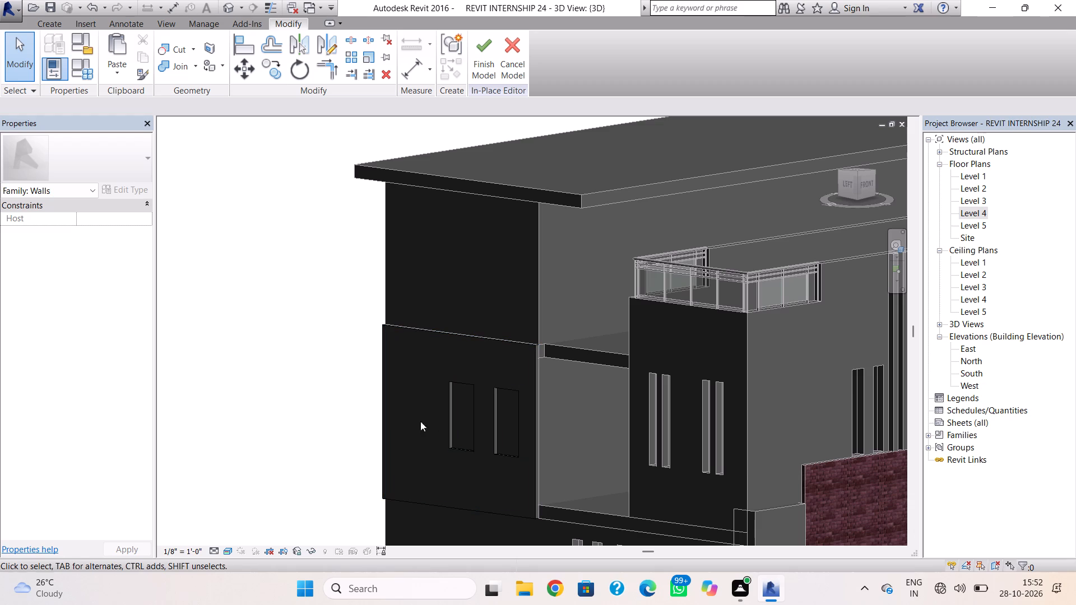
right_click_drag(392, 435, 479, 431, "shift")
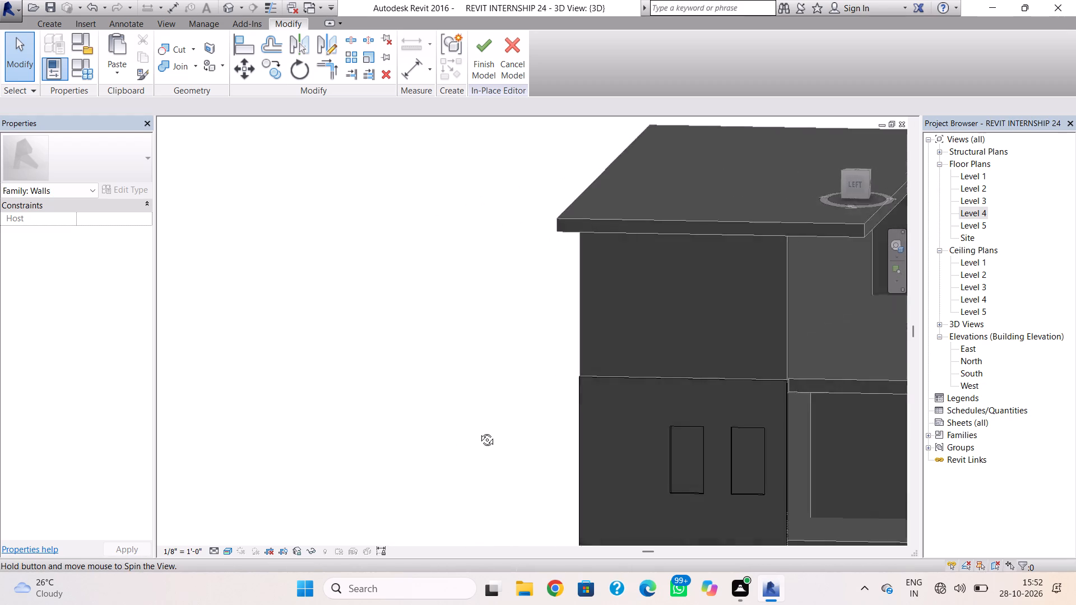
Create a second extrusion, 1' deep, from a closed upright rectangle sketched along the west panel's outer vertical edge beside the two openings.
right_click_drag(479, 431, 485, 420, "shift")
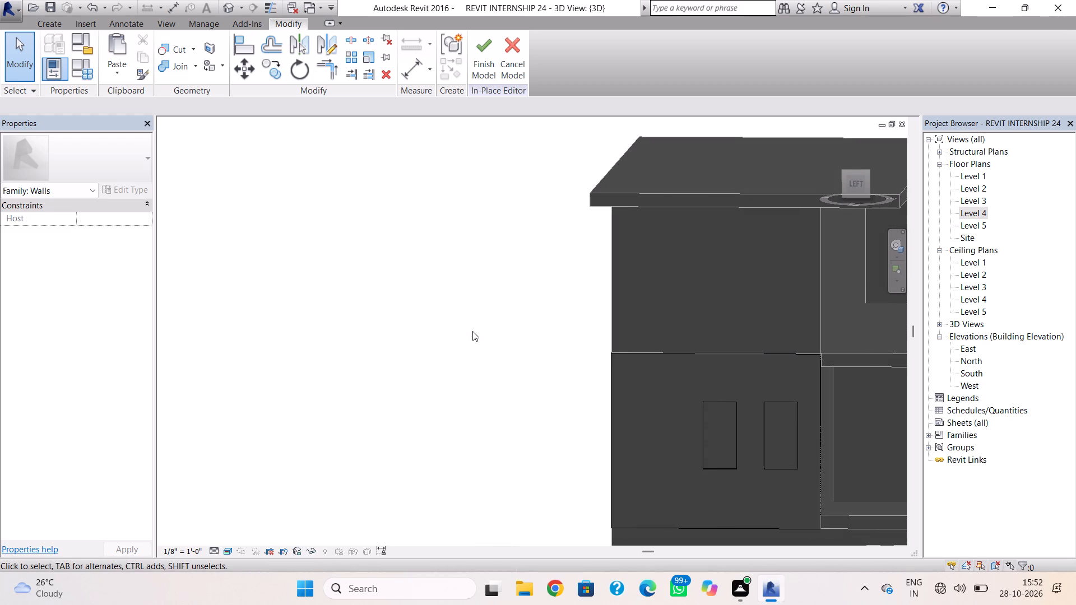
left_click(53, 21)
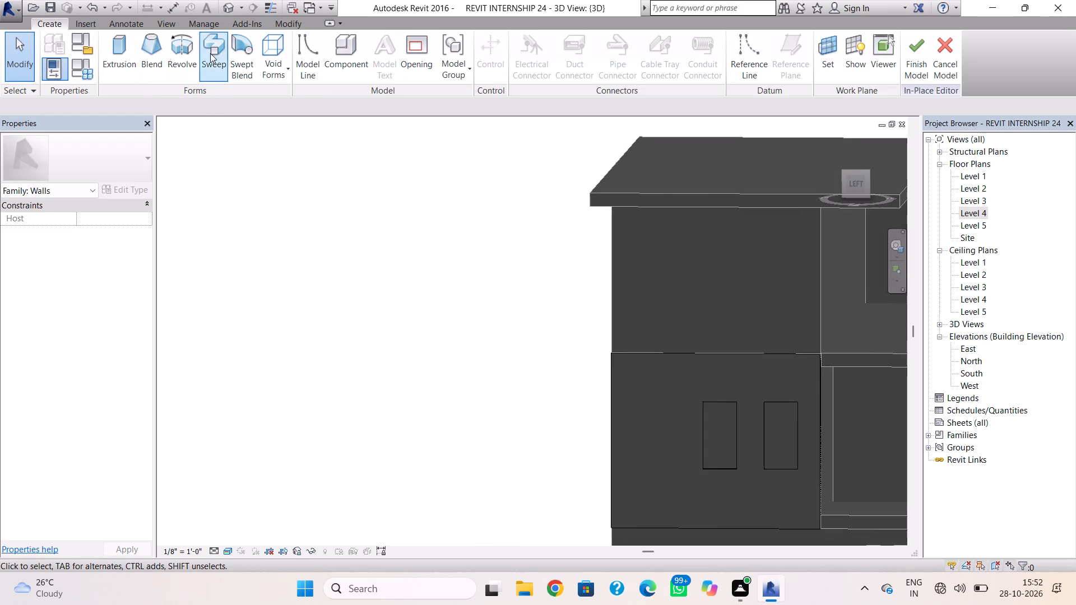
left_click(127, 44)
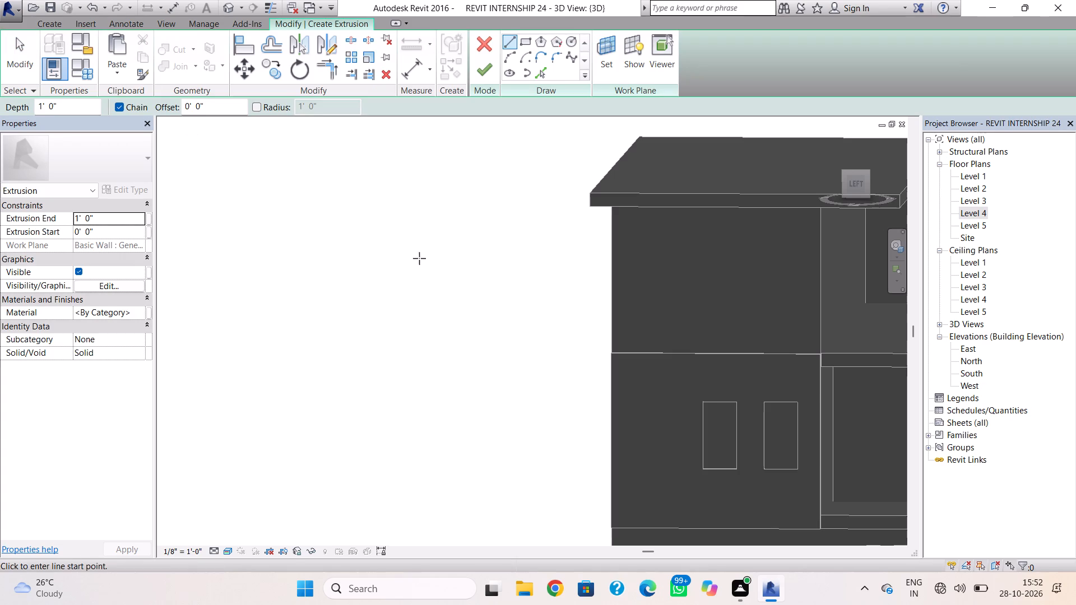
right_click_drag(618, 427, 632, 401, "shift")
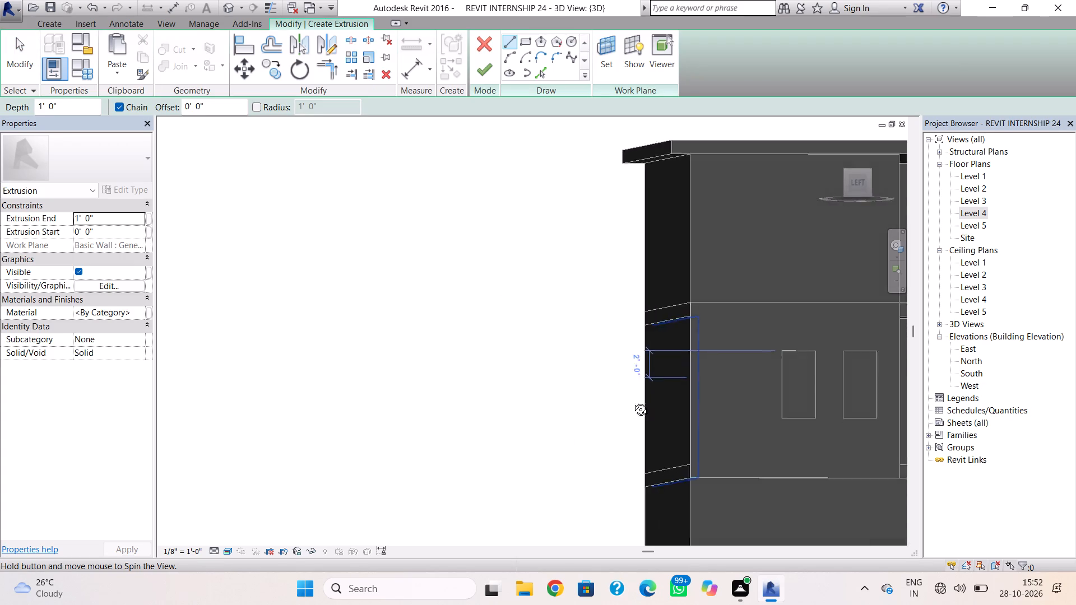
right_click_drag(632, 401, 629, 405, "shift")
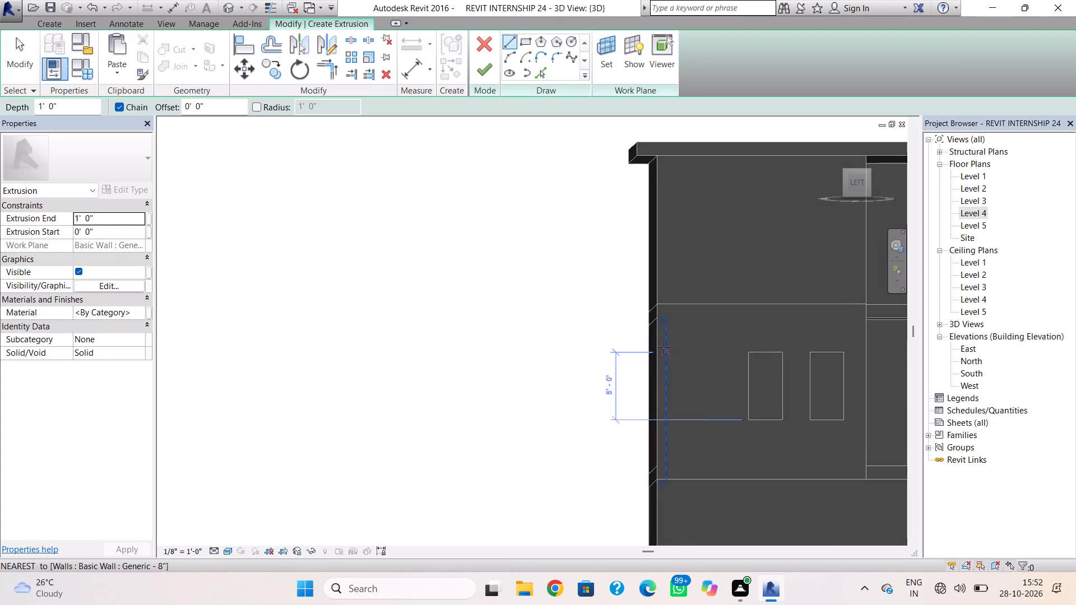
left_click(657, 345)
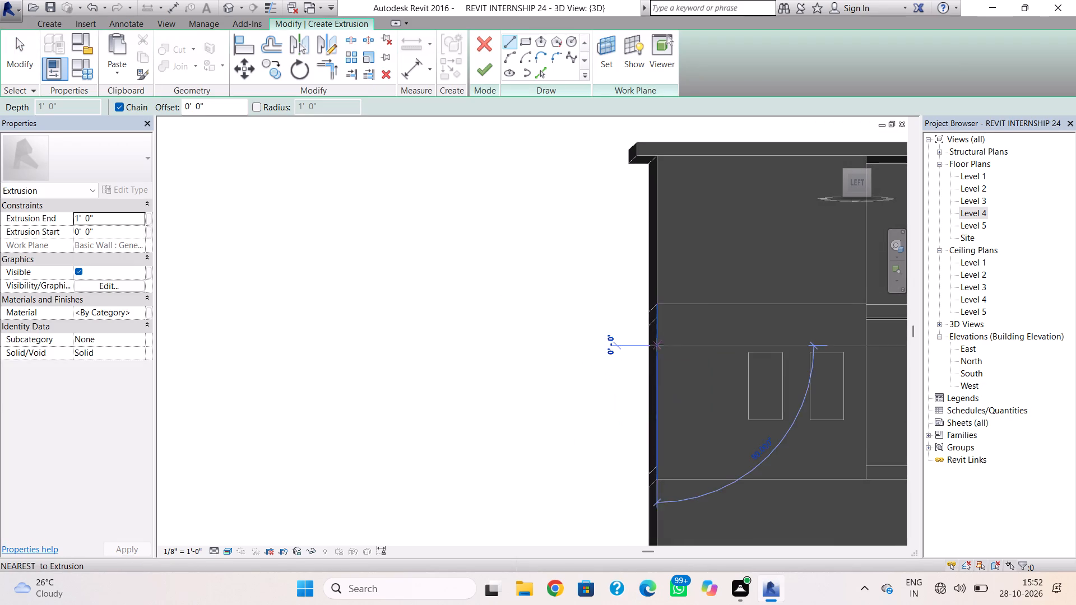
left_click(707, 342)
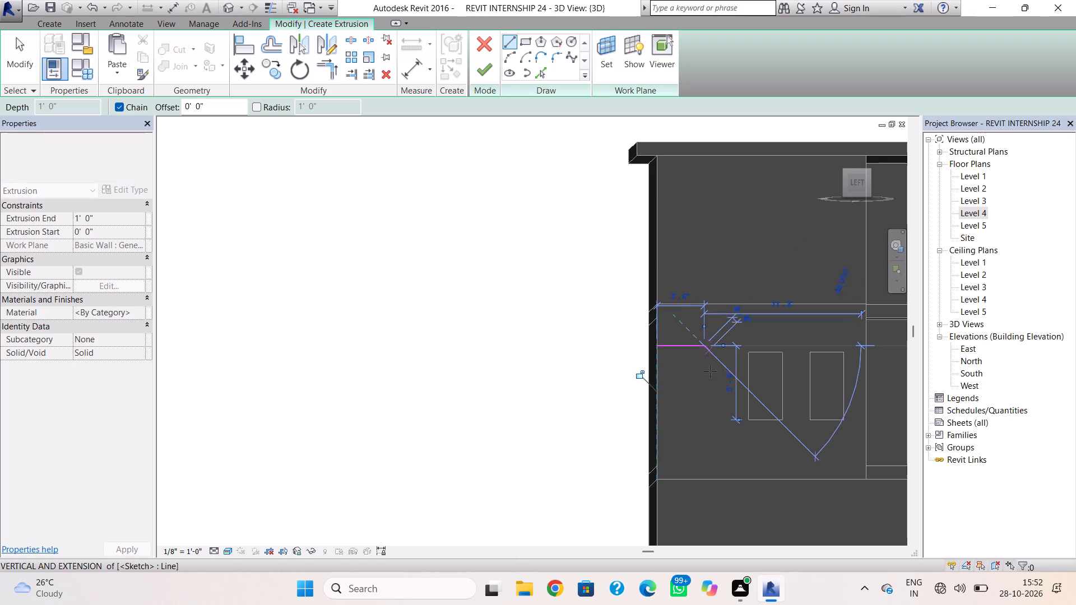
left_click(708, 439)
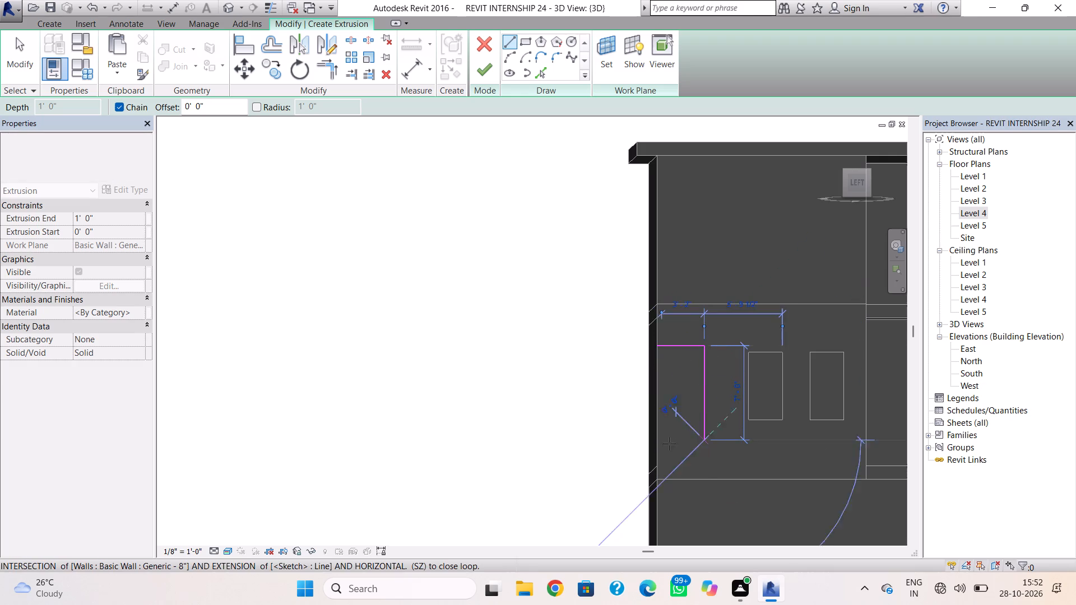
left_click(658, 445)
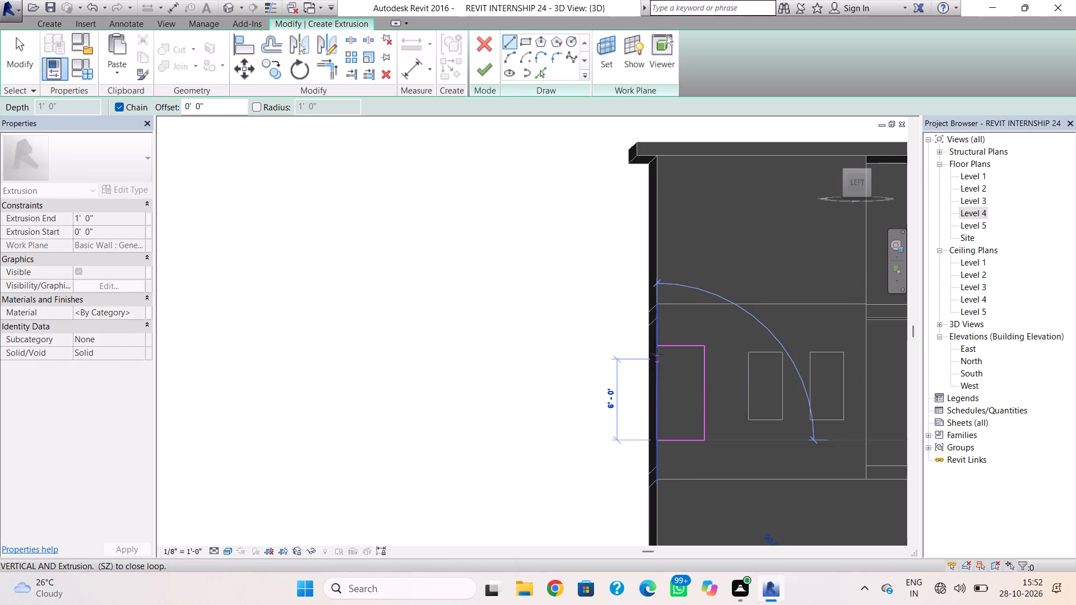
left_click(657, 350)
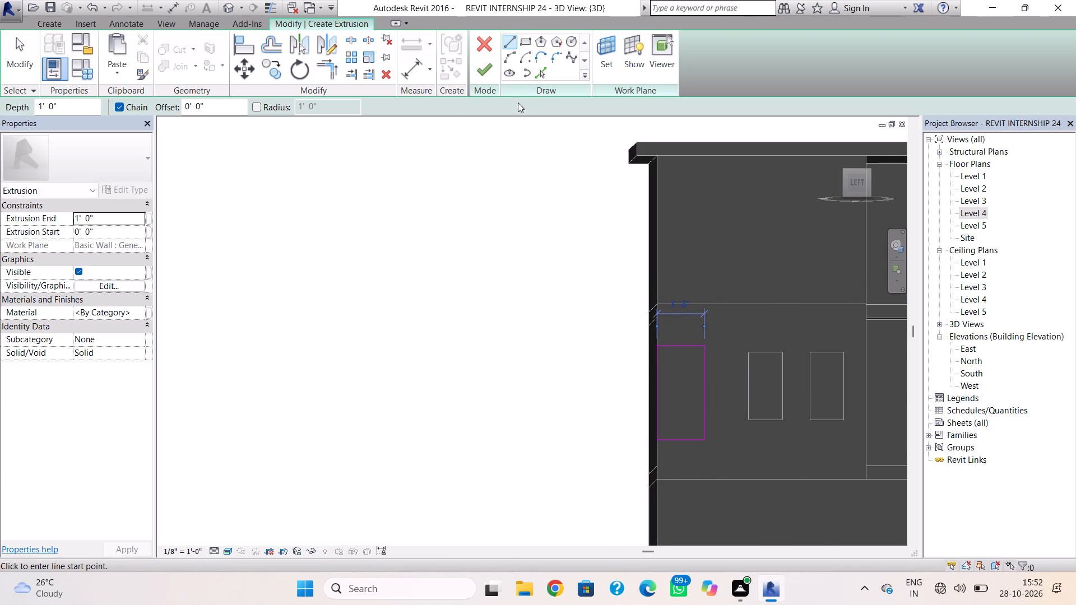
left_click(485, 72)
key("Escape")
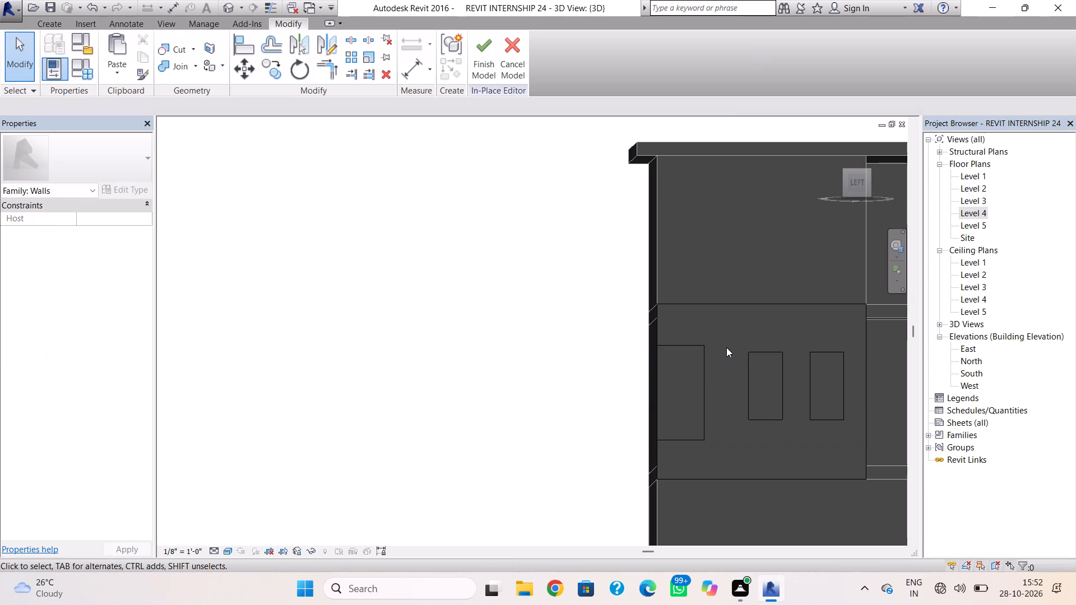
Stretch the new edge block vertically by its shape handles, raising its top face and lowering its bottom face.
right_click_drag(727, 348, 537, 395, "shift")
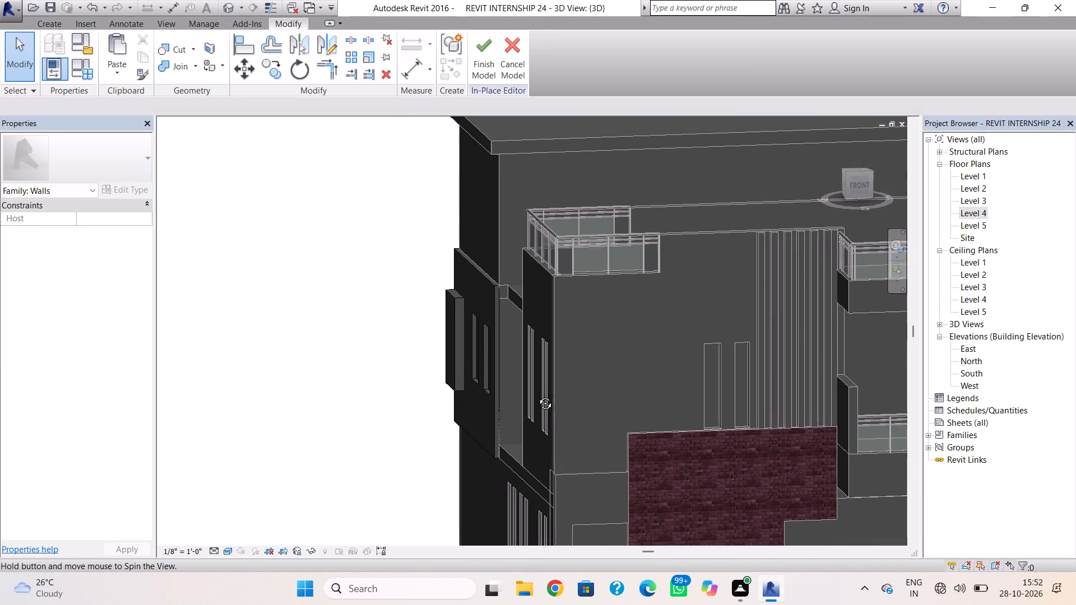
right_click_drag(537, 395, 563, 419, "shift")
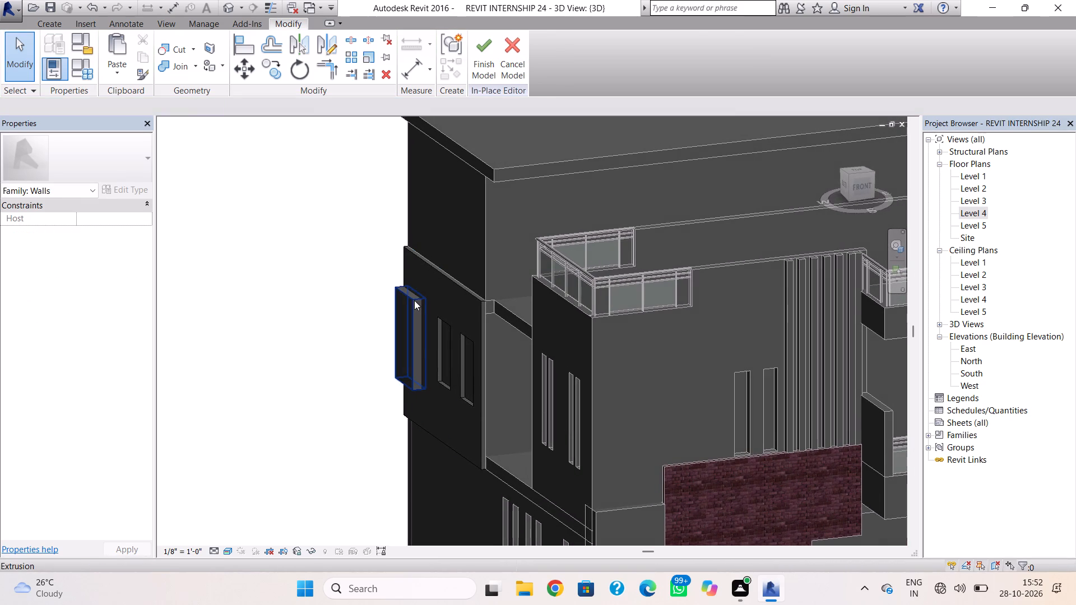
left_click(414, 300)
left_click_drag(412, 288, 417, 280)
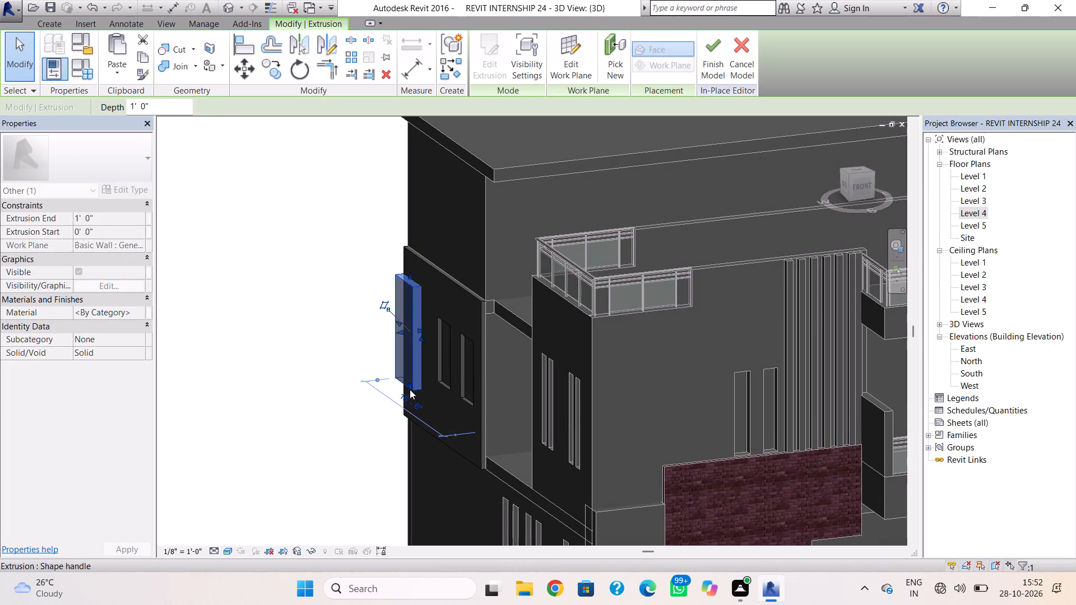
left_click_drag(410, 387, 411, 401)
key("Escape")
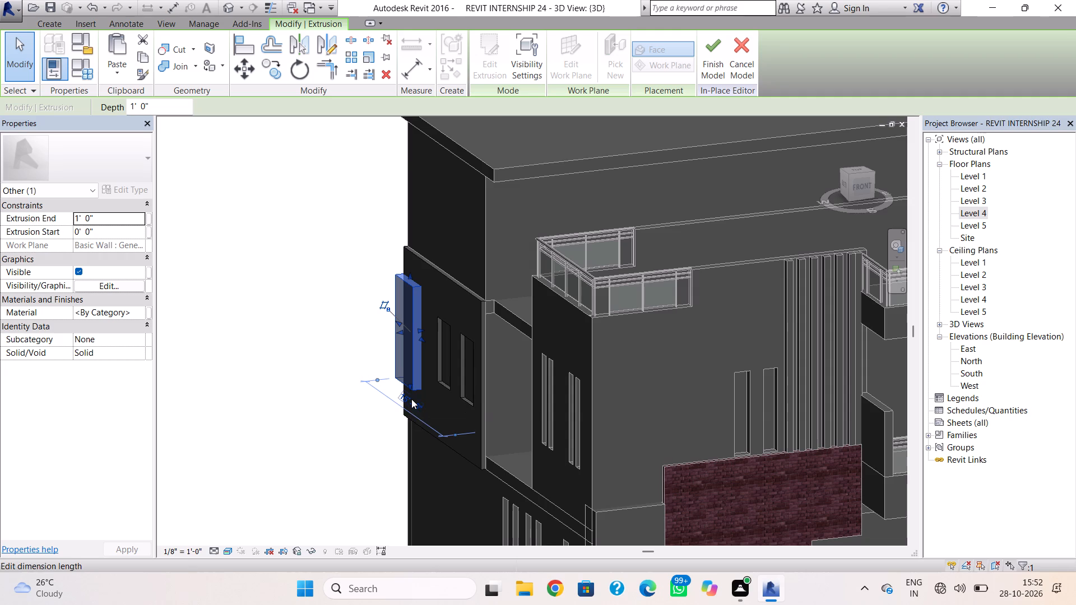
scroll(411, 388, "up", 3)
key("Escape")
scroll(411, 388, "up", 4)
left_click(409, 389)
scroll(408, 389, "up", 5)
left_click_drag(412, 367, 410, 455)
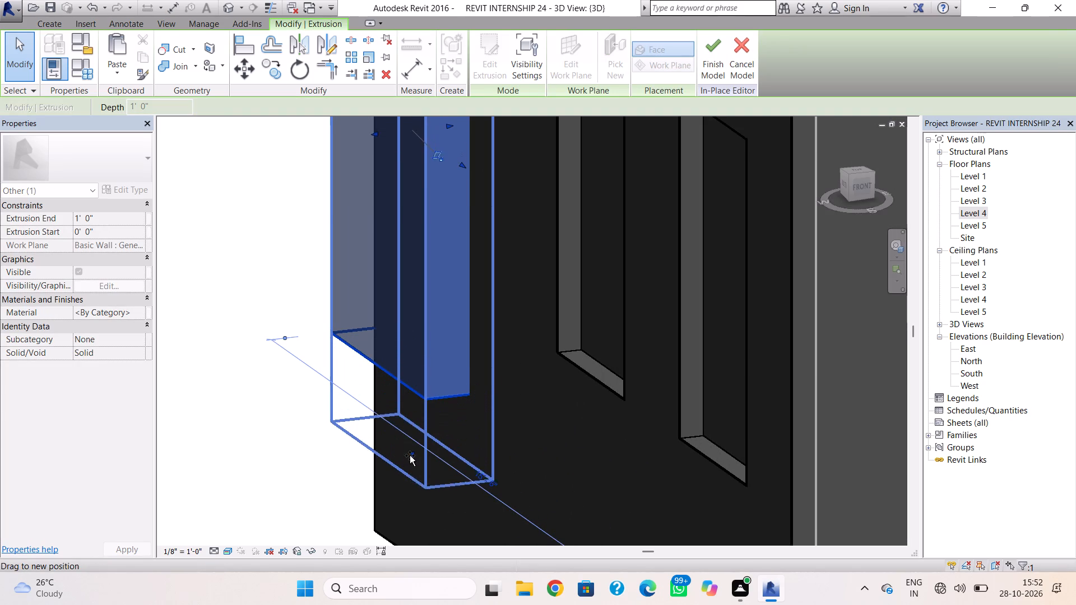
left_click_drag(410, 455, 411, 465)
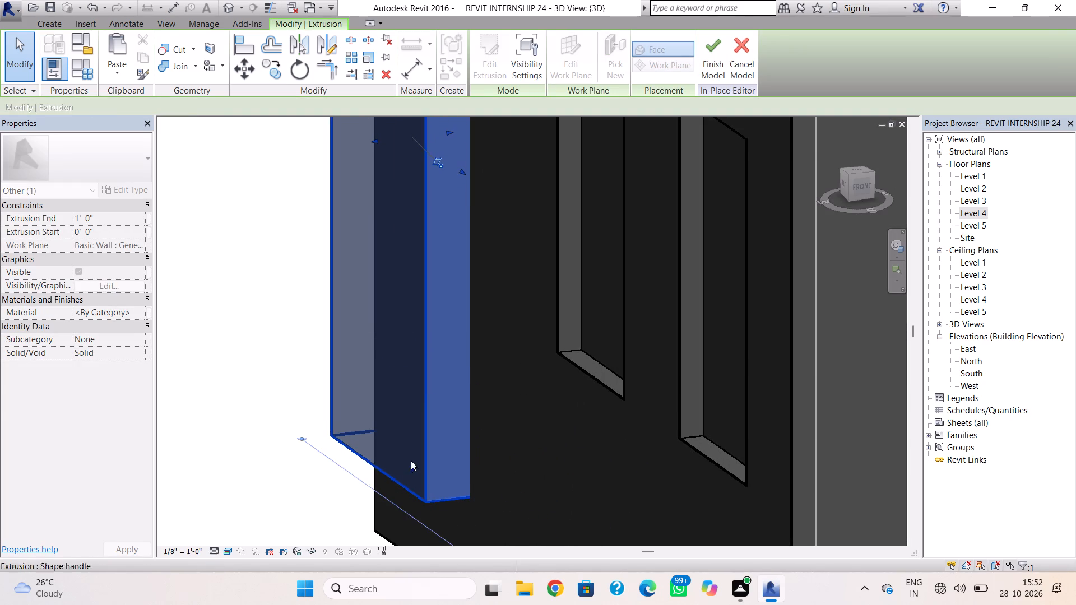
Thin the edge block by moving its outer face back towards the west panel, and finish the in-place model.
scroll(430, 395, "down", 4)
left_click_drag(396, 250, 397, 250)
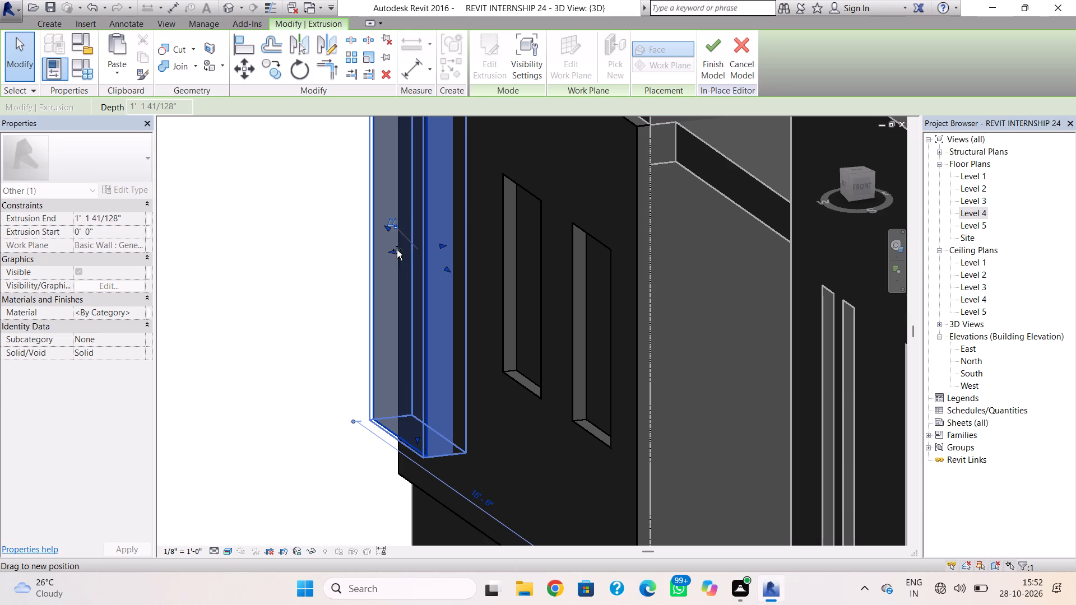
left_click_drag(397, 250, 419, 250)
left_click(308, 286)
scroll(427, 387, "down", 2)
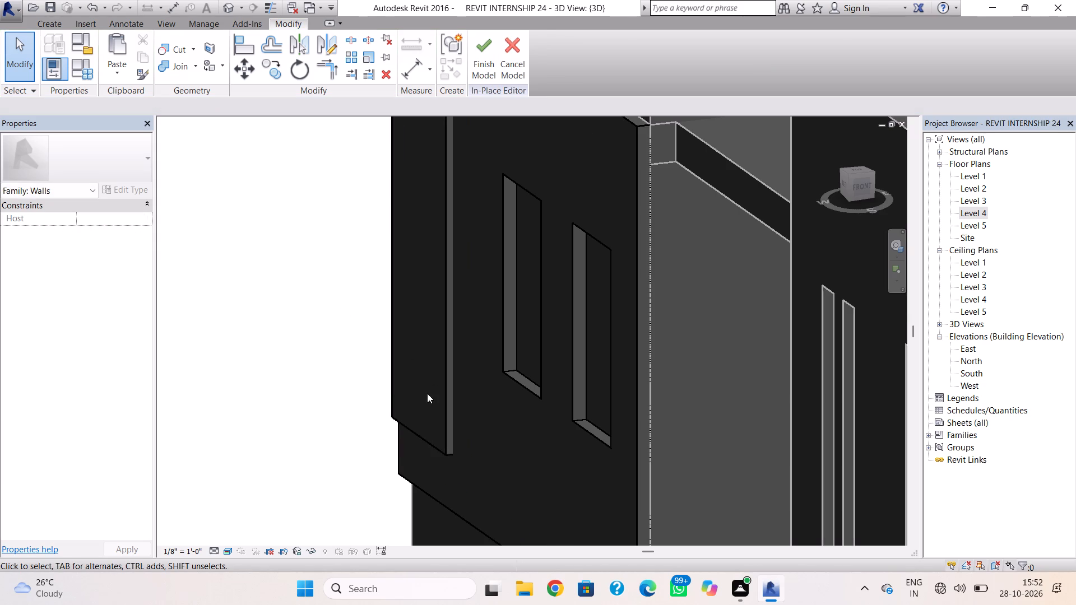
scroll(427, 393, "down", 3)
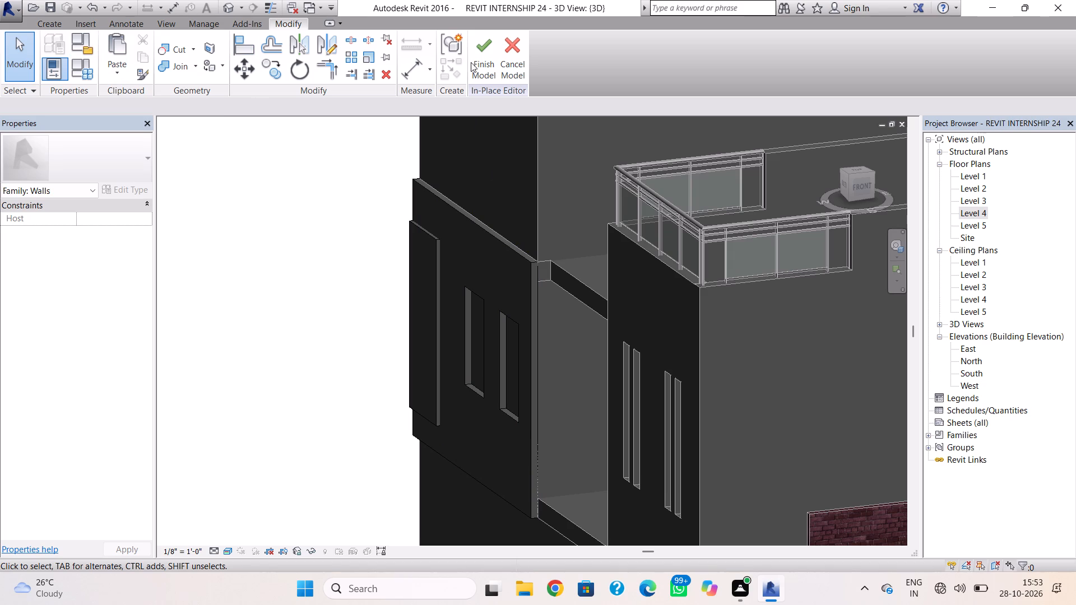
left_click(480, 50)
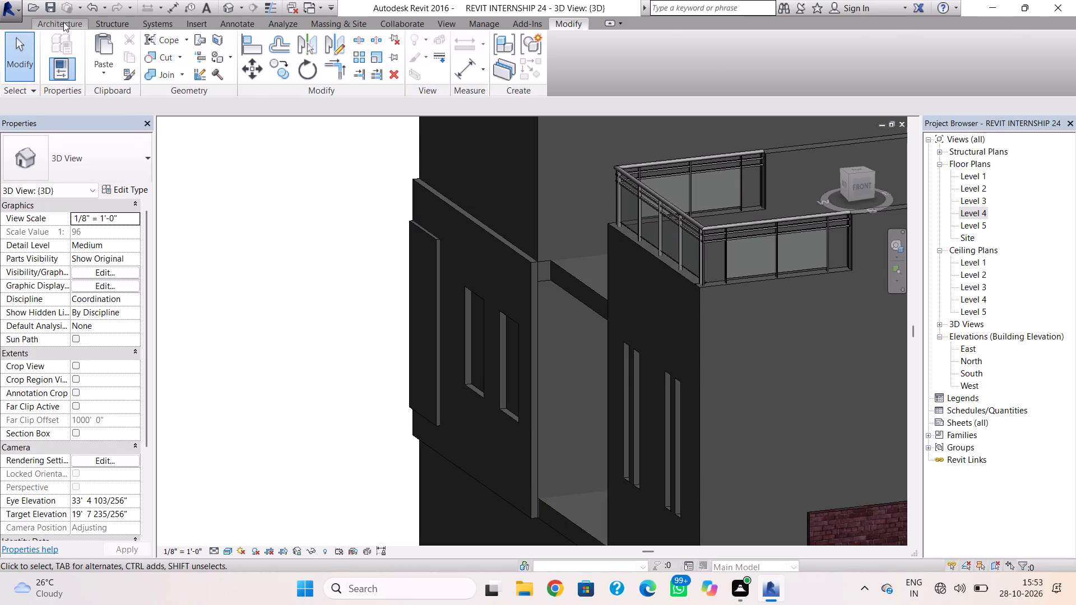
Start a new in-place model in the Walls category, accepting the default name.
left_click(63, 23)
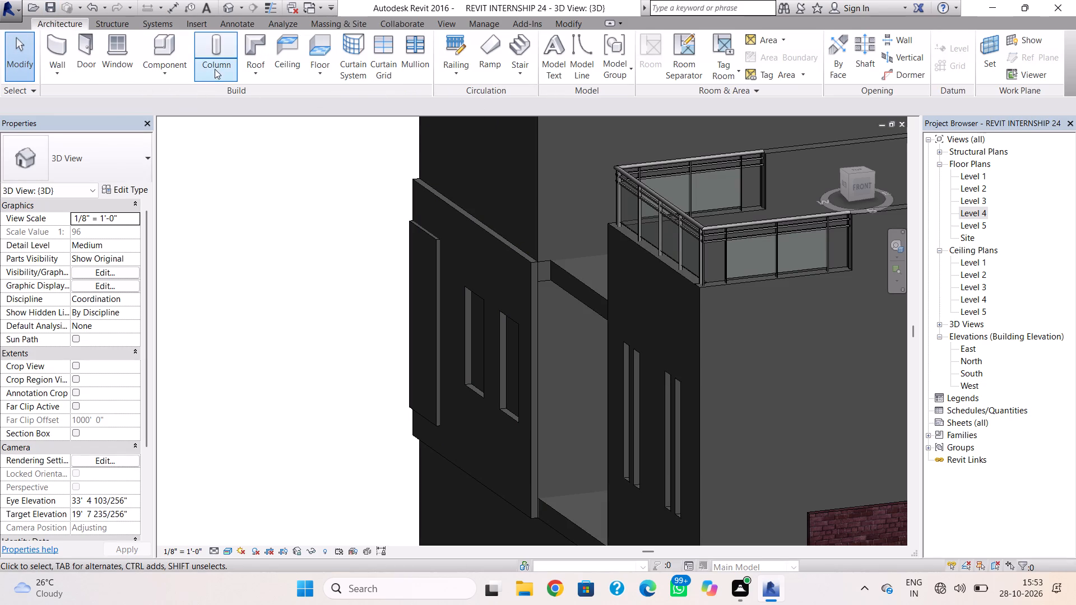
left_click(168, 78)
left_click(185, 117)
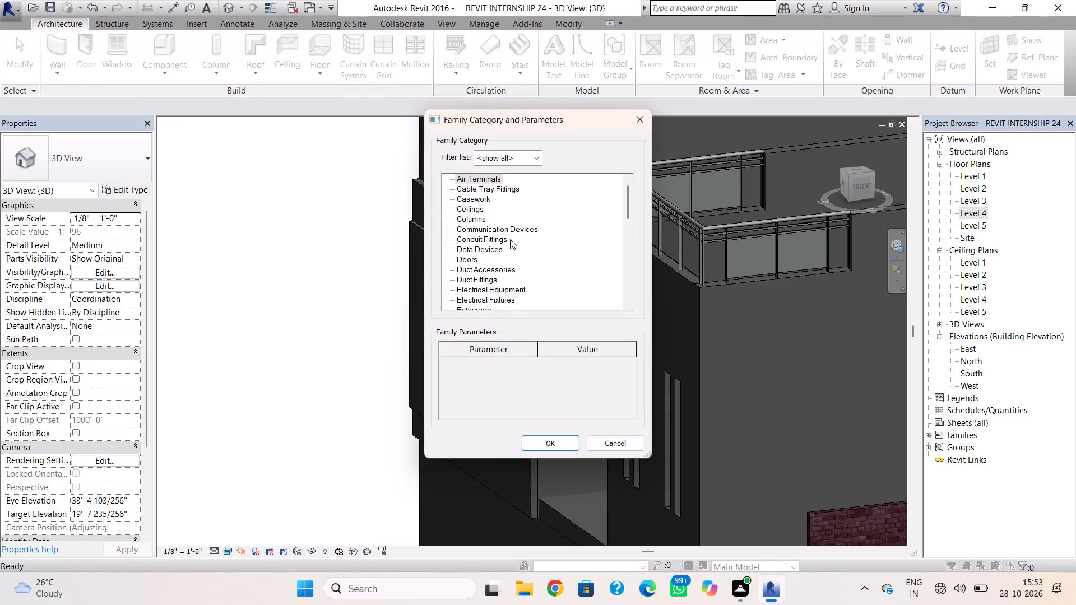
left_click_drag(628, 218, 633, 299)
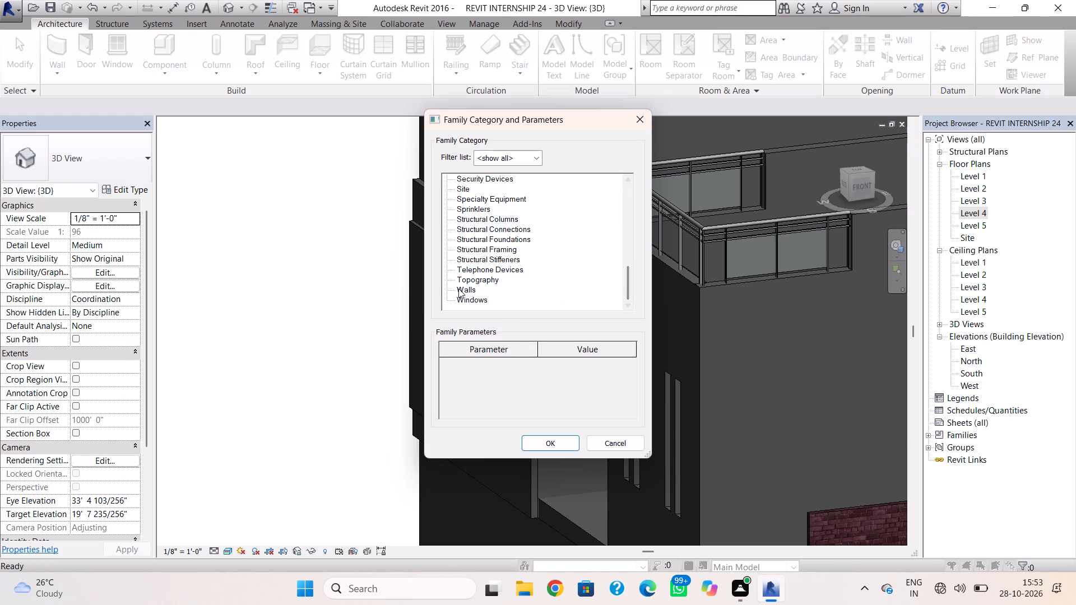
left_click(458, 288)
left_click_drag(535, 434, 539, 439)
left_click(539, 438)
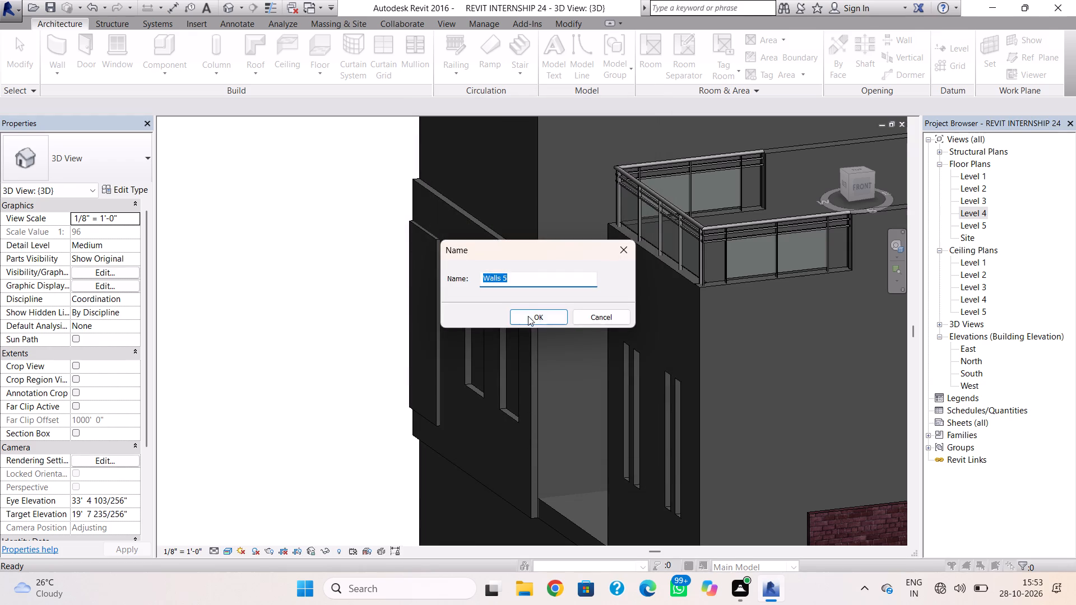
left_click(527, 311)
Set the work plane by picking the vertical edge face of the Generic - 12" roof slab above the ground-floor openings on the west facade.
left_click(831, 48)
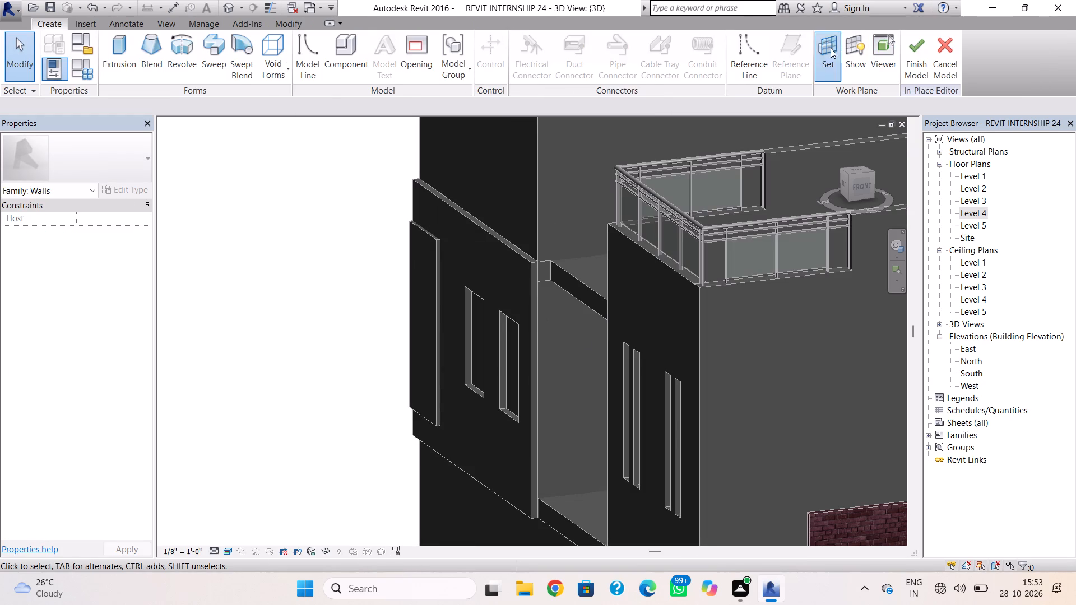
left_click(505, 322)
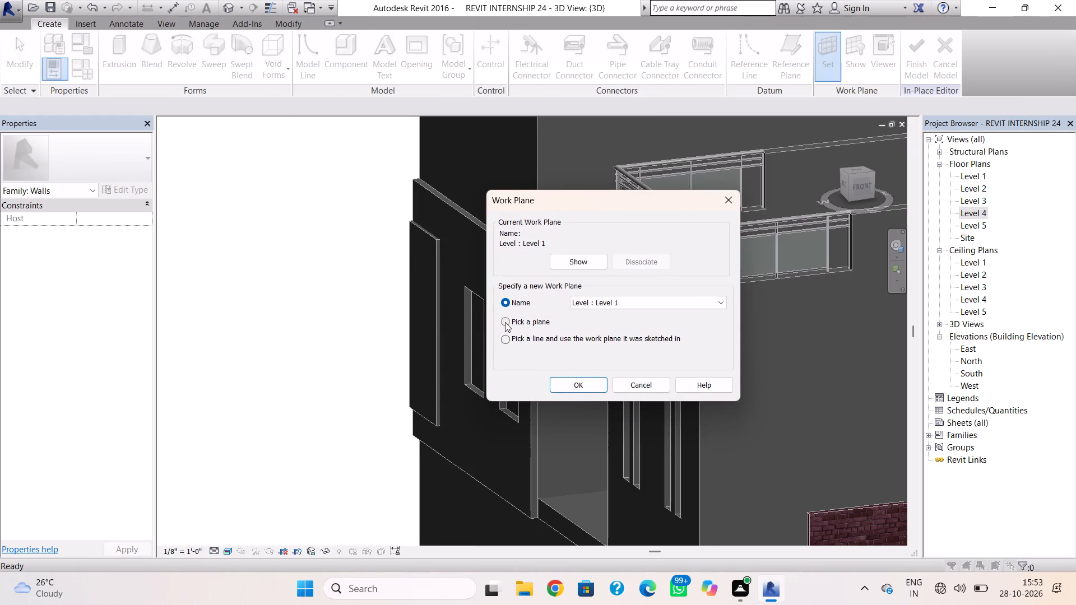
left_click(562, 383)
right_click_drag(463, 389, 541, 397, "shift")
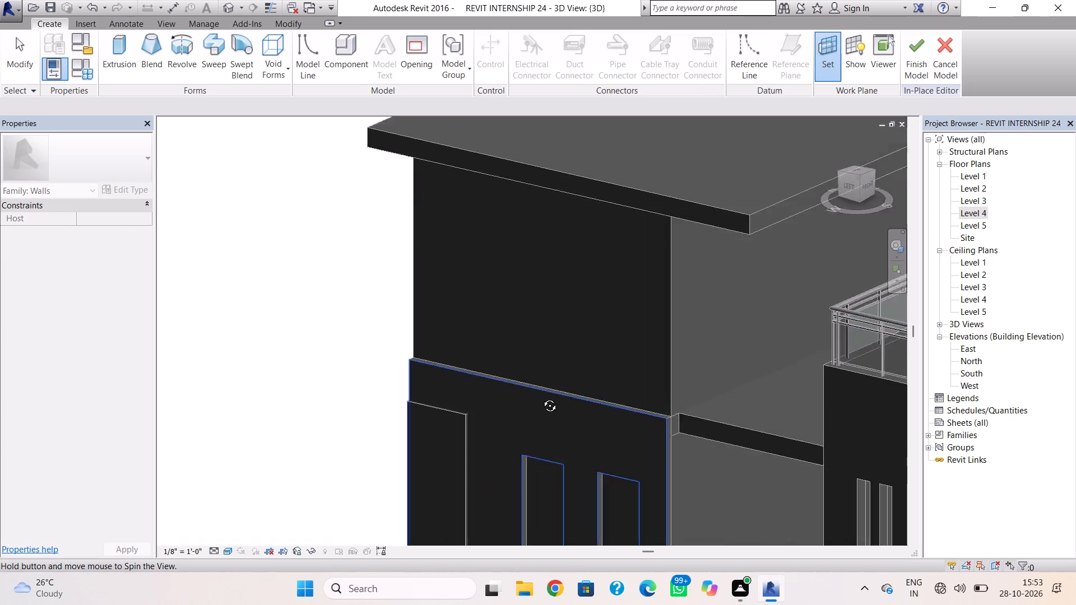
right_click_drag(541, 397, 560, 384, "shift")
scroll(561, 383, "down", 4)
middle_click_drag(564, 385, 476, 261)
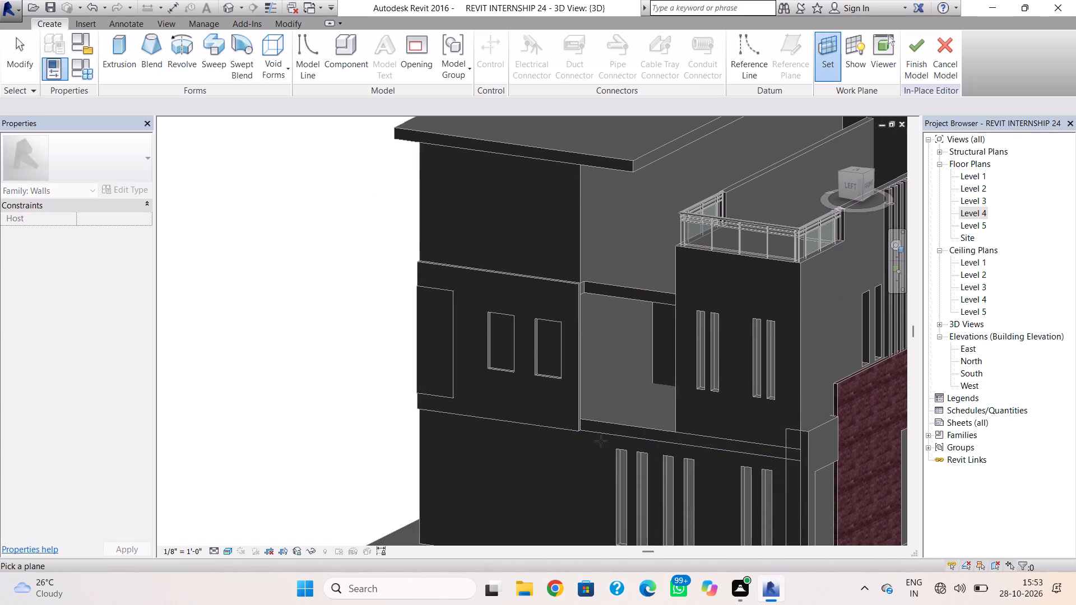
right_click_drag(612, 434, 647, 420, "shift")
scroll(650, 414, "down", 1)
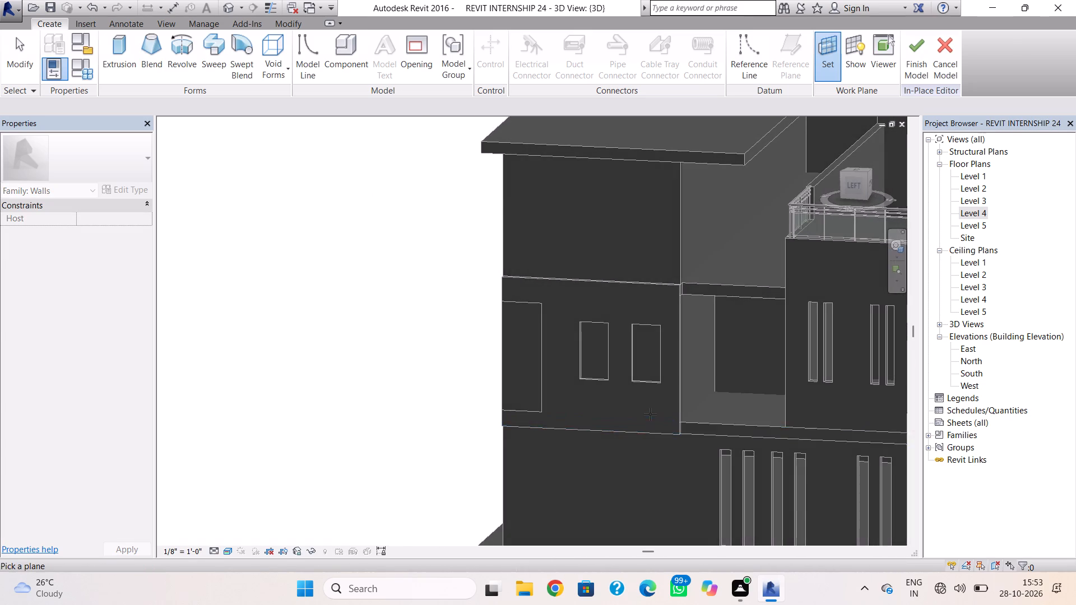
middle_click_drag(650, 414, 471, 371)
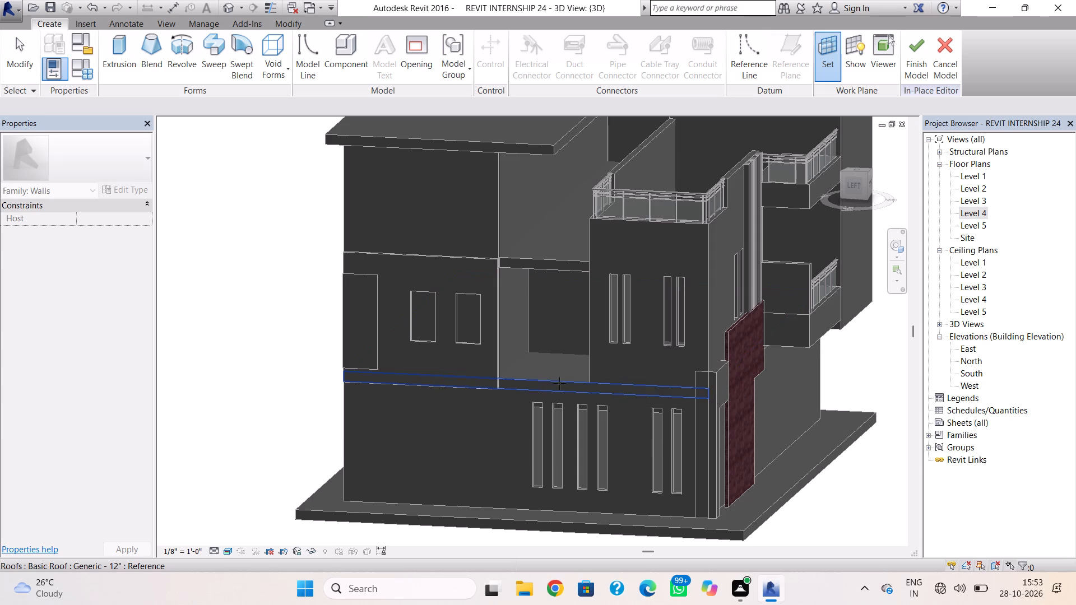
left_click(574, 389)
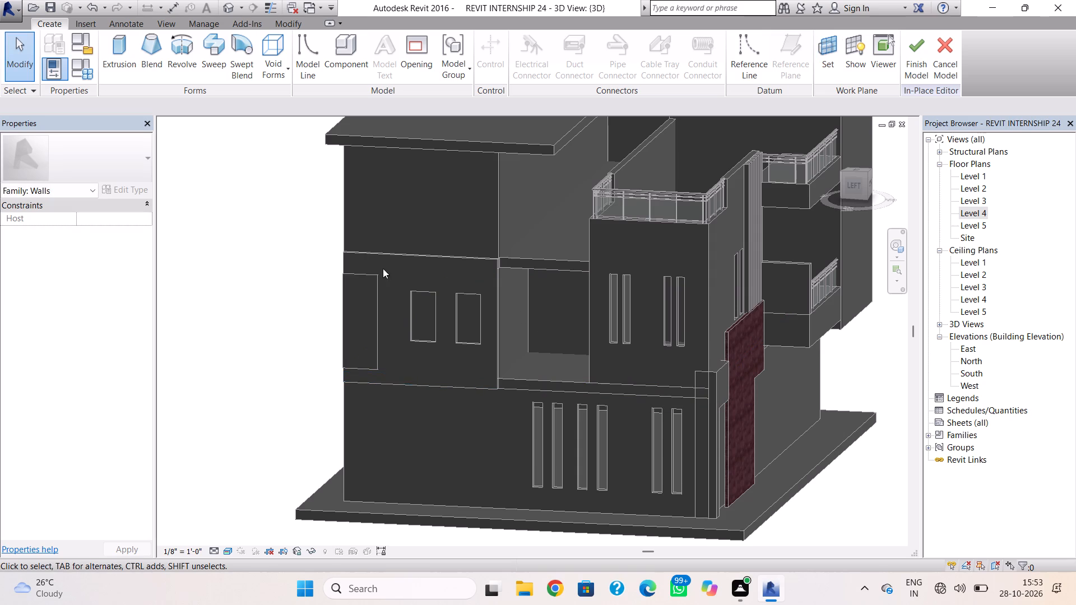
Extrude a rectangle about 9' 2" long and 1' deep across the slab edge below the west recess, nudging its top edge slightly upward.
right_click_drag(304, 300, 335, 267, "shift")
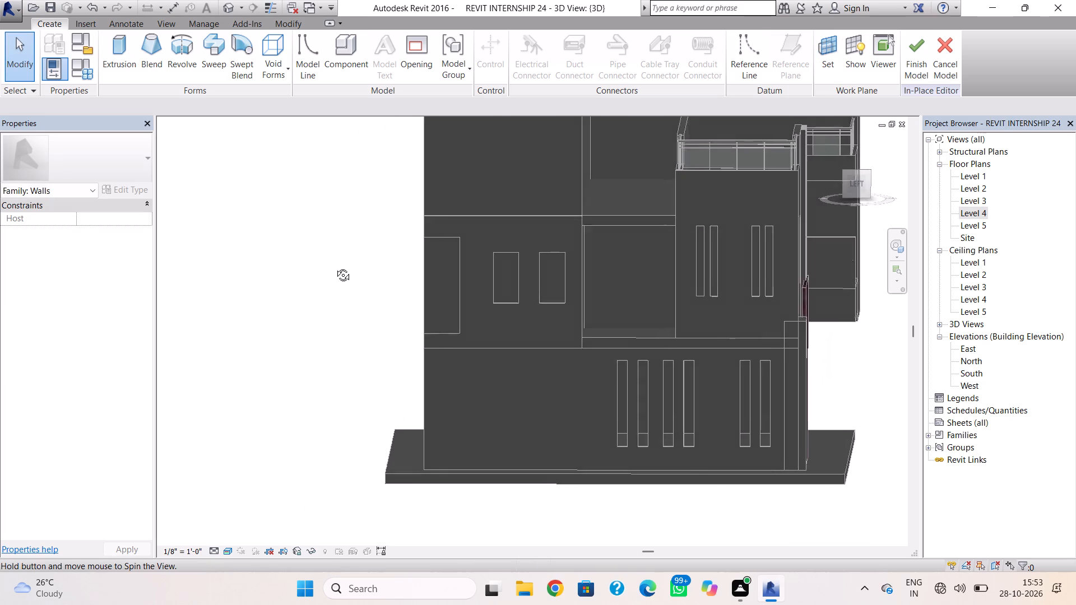
right_click_drag(335, 267, 334, 253, "shift")
middle_click_drag(357, 263, 281, 297)
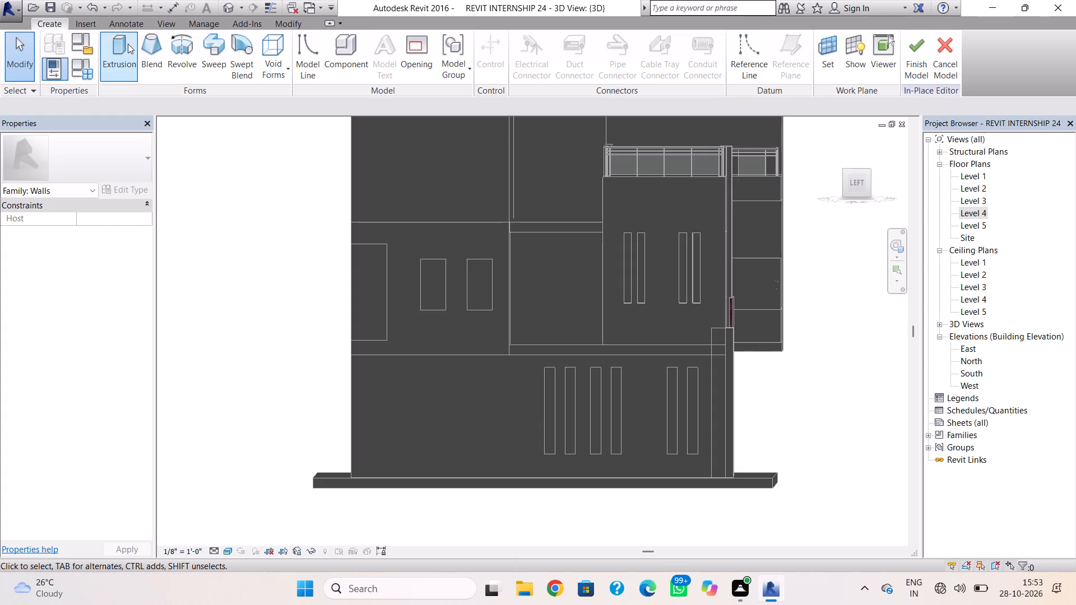
left_click(128, 44)
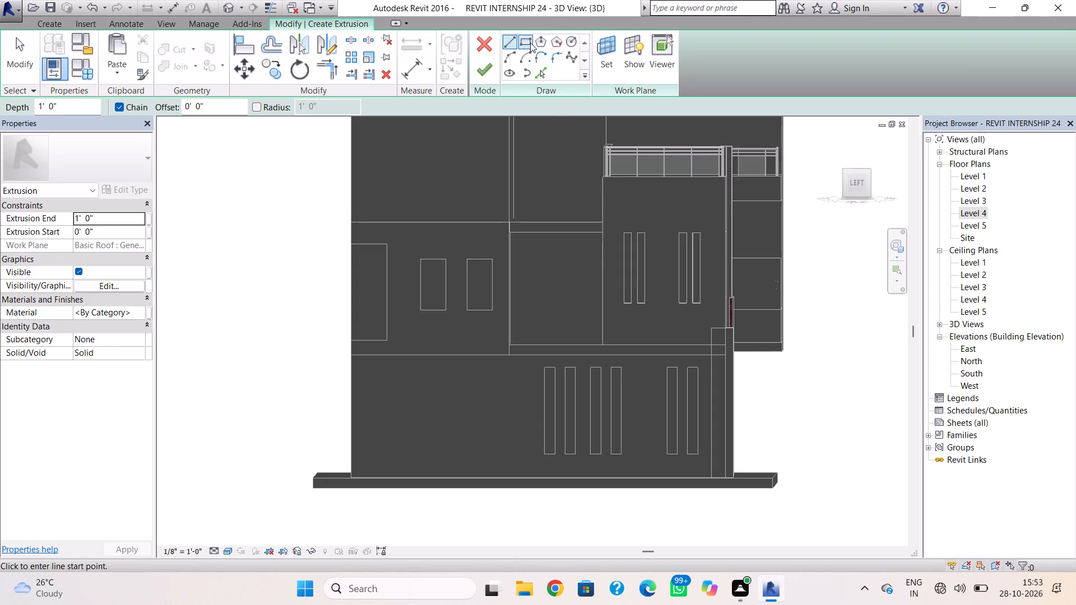
left_click(530, 42)
left_click(602, 345)
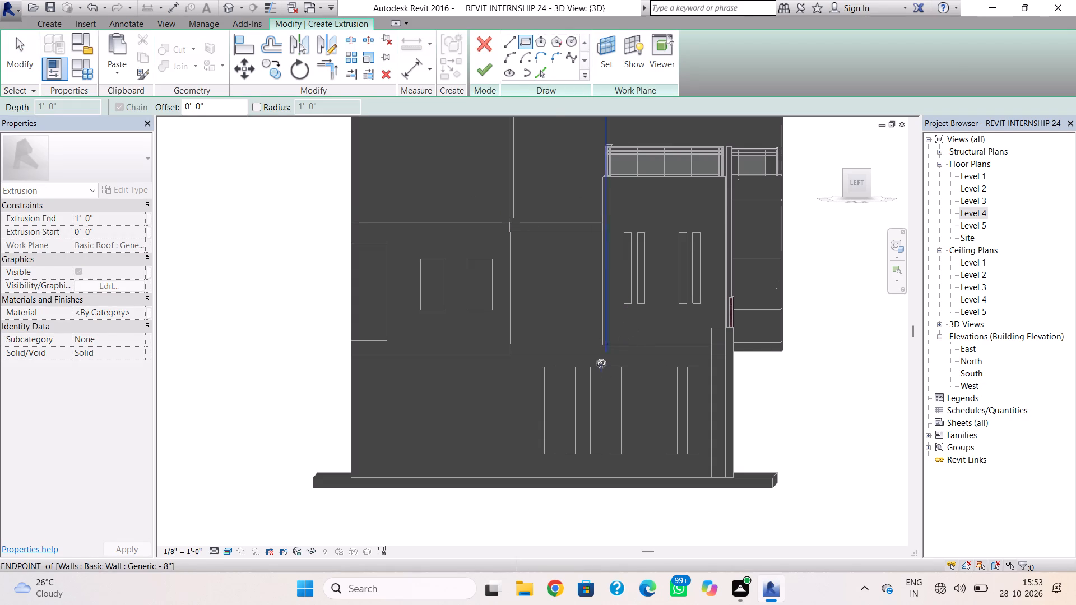
left_click(507, 365)
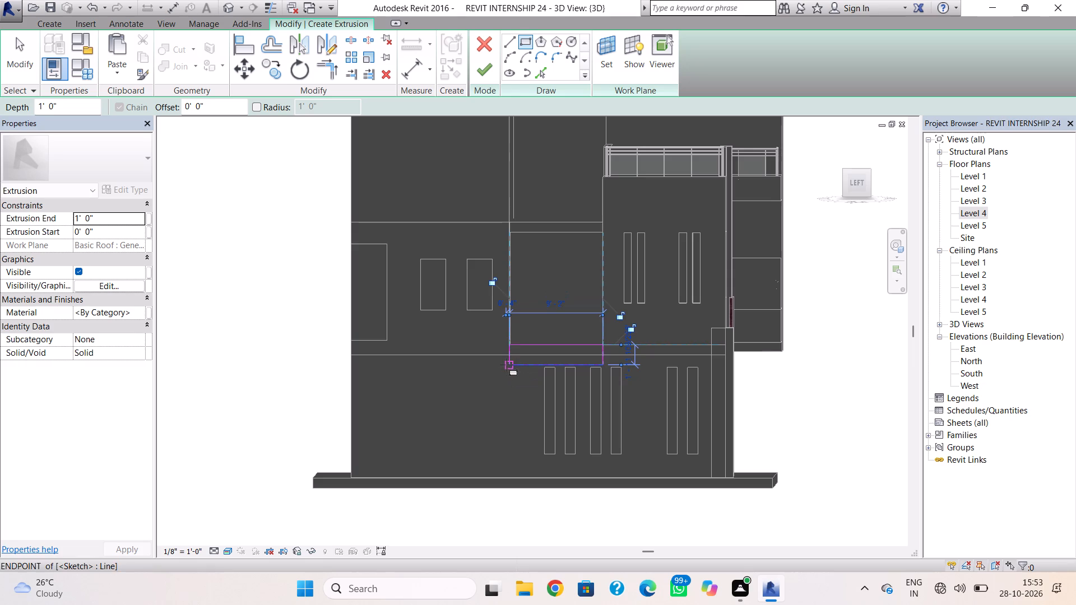
key("Escape")
key("Escape")
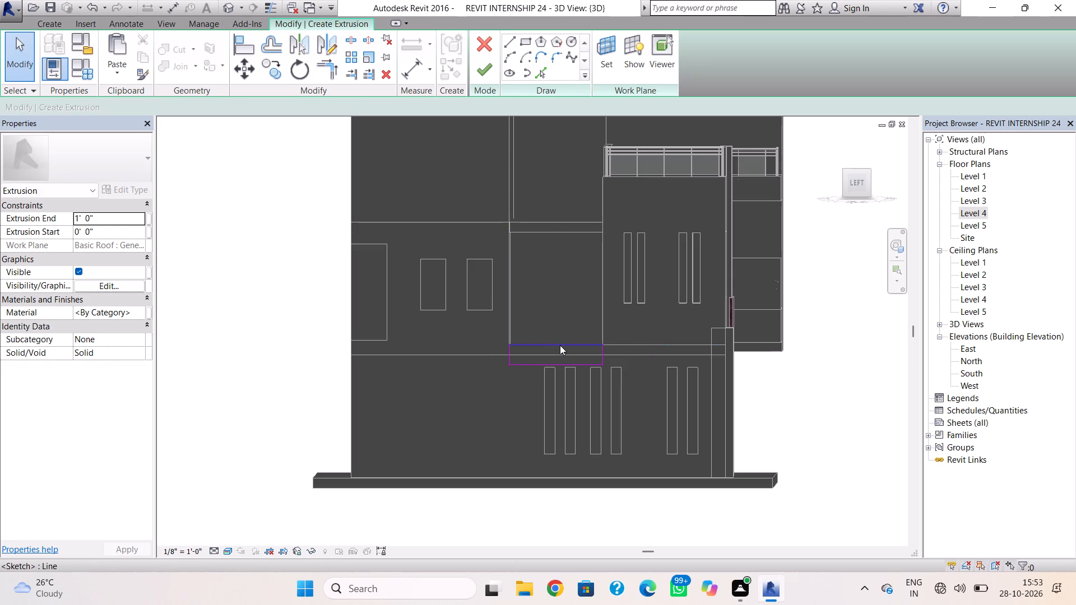
left_click(560, 345)
key("Up")
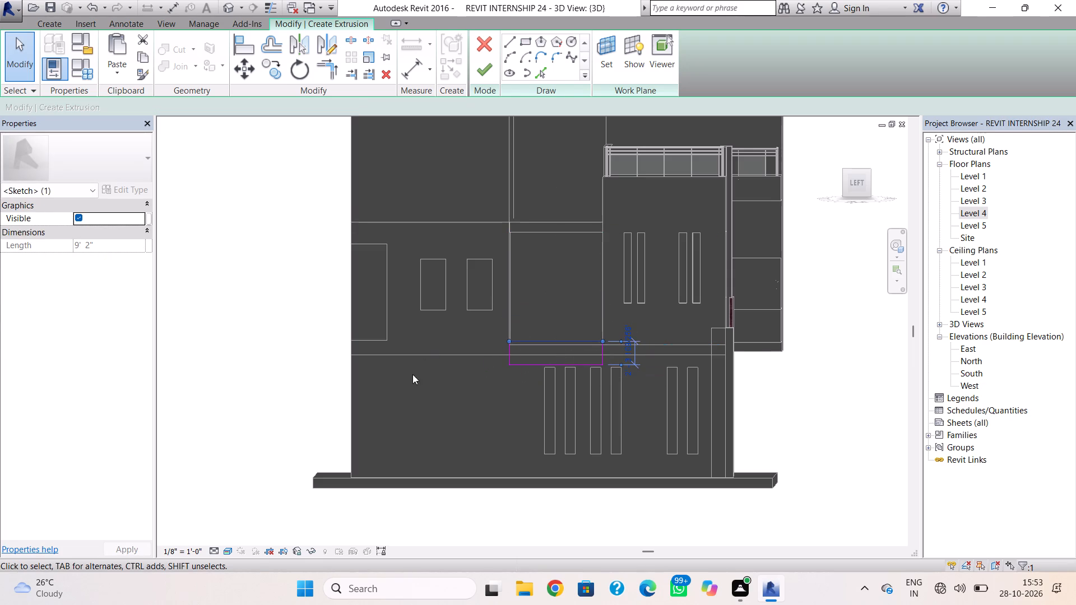
left_click(411, 388)
left_click(486, 74)
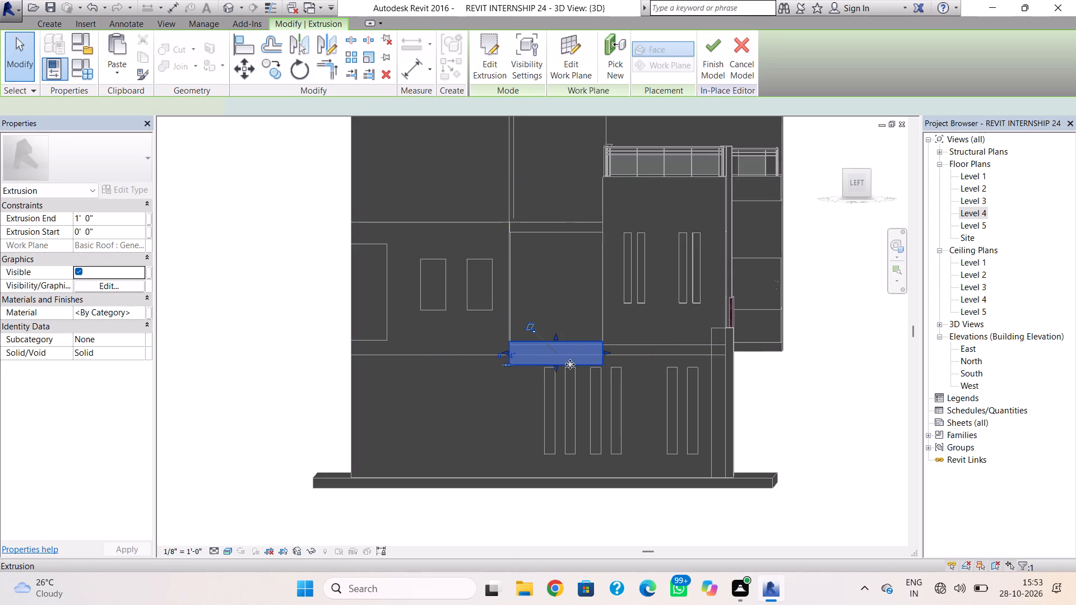
key("Escape")
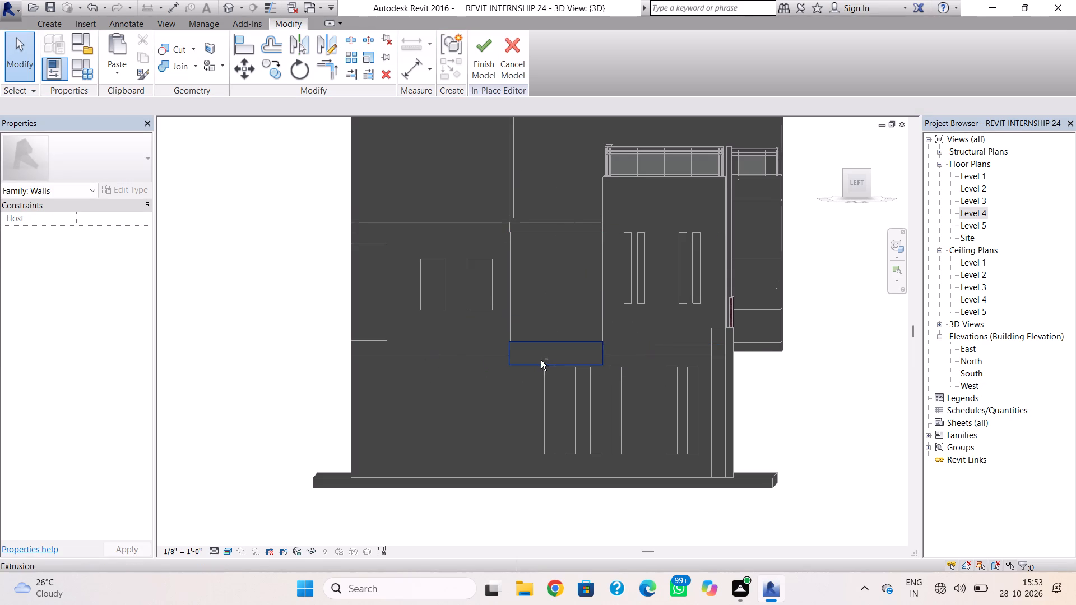
Start another extrusion and set its work plane by picking the side wall face inside the west recess.
right_click_drag(540, 361, 451, 396, "shift")
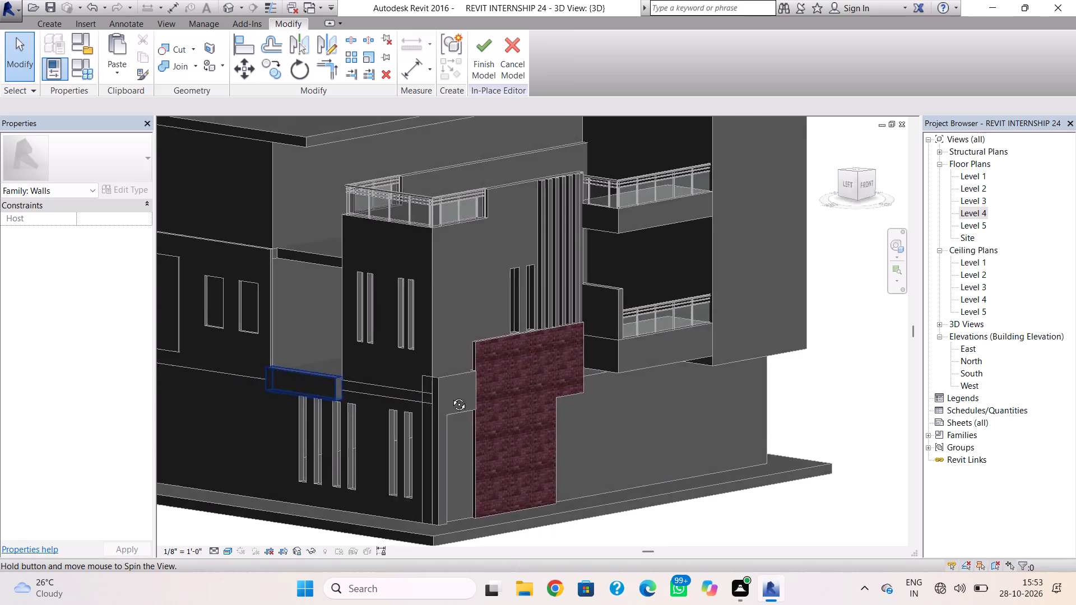
right_click_drag(451, 396, 489, 381, "shift")
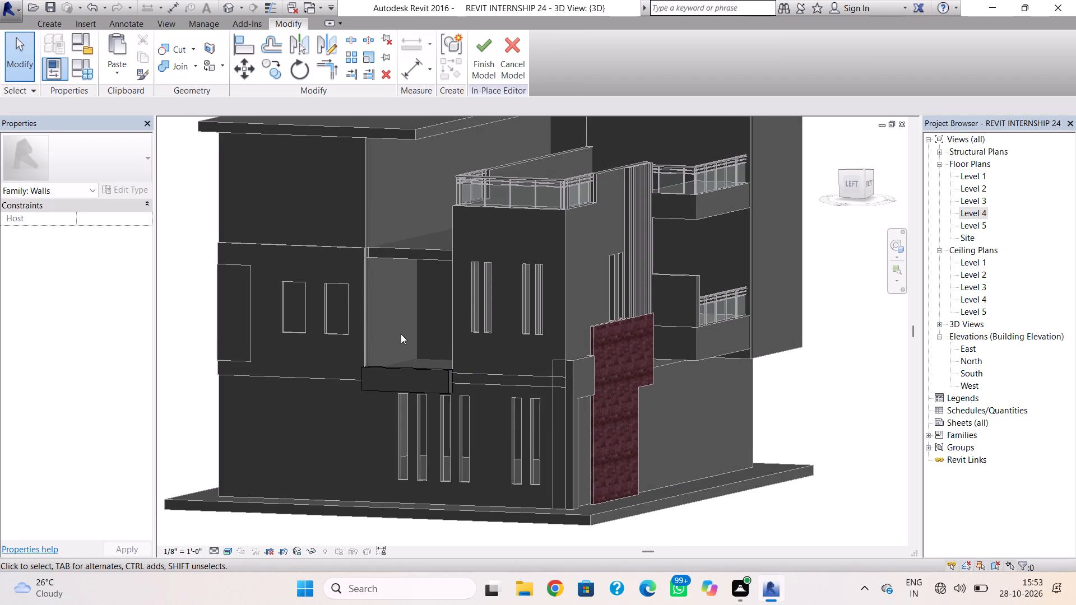
left_click(38, 26)
left_click(120, 46)
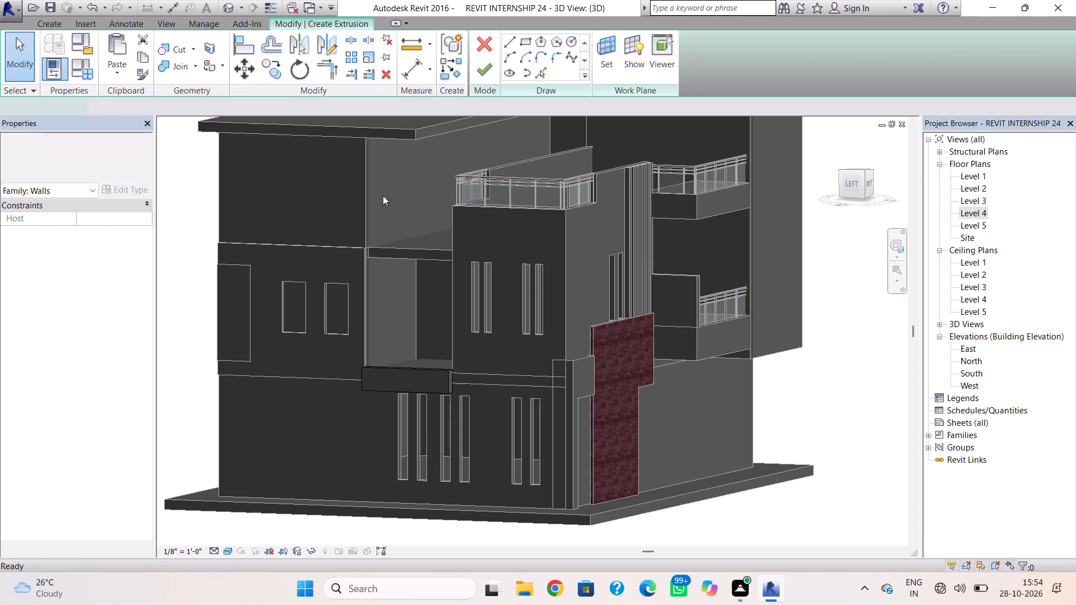
left_click(600, 56)
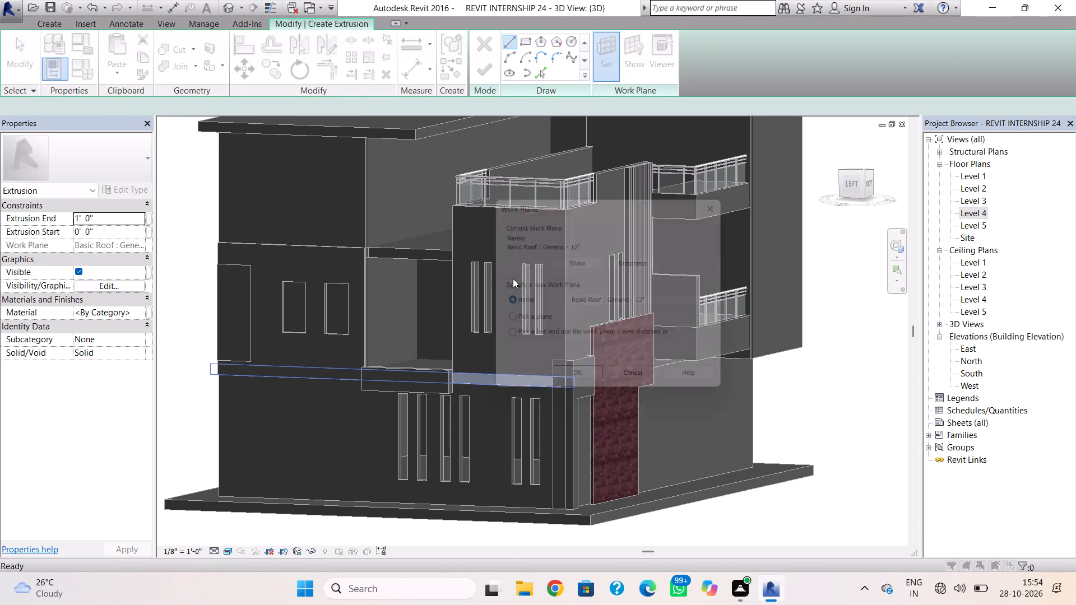
left_click(506, 317)
left_click(565, 380)
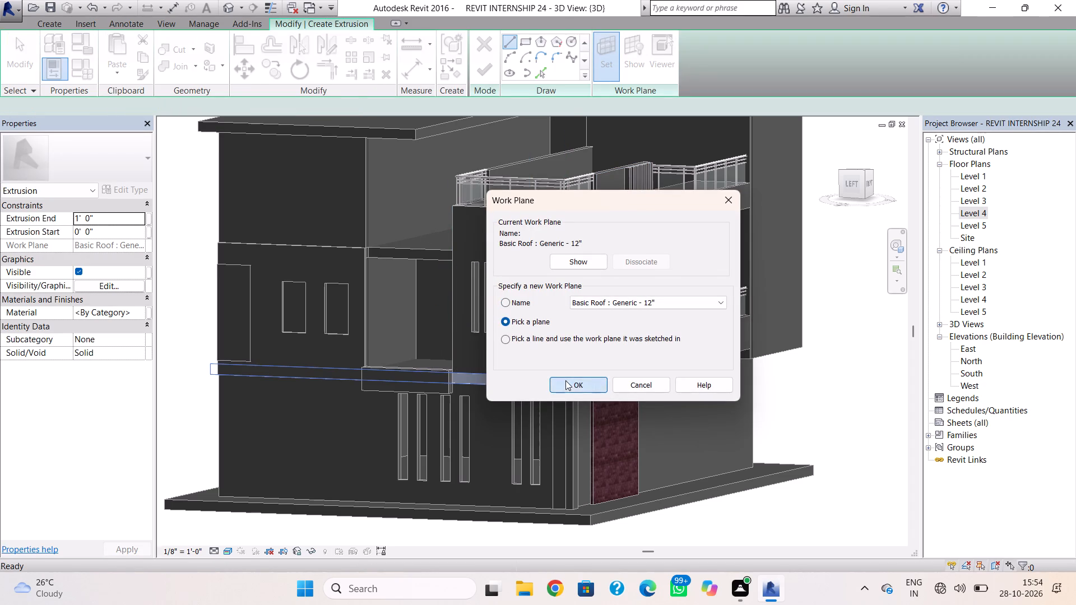
right_click_drag(476, 385, 433, 430, "shift")
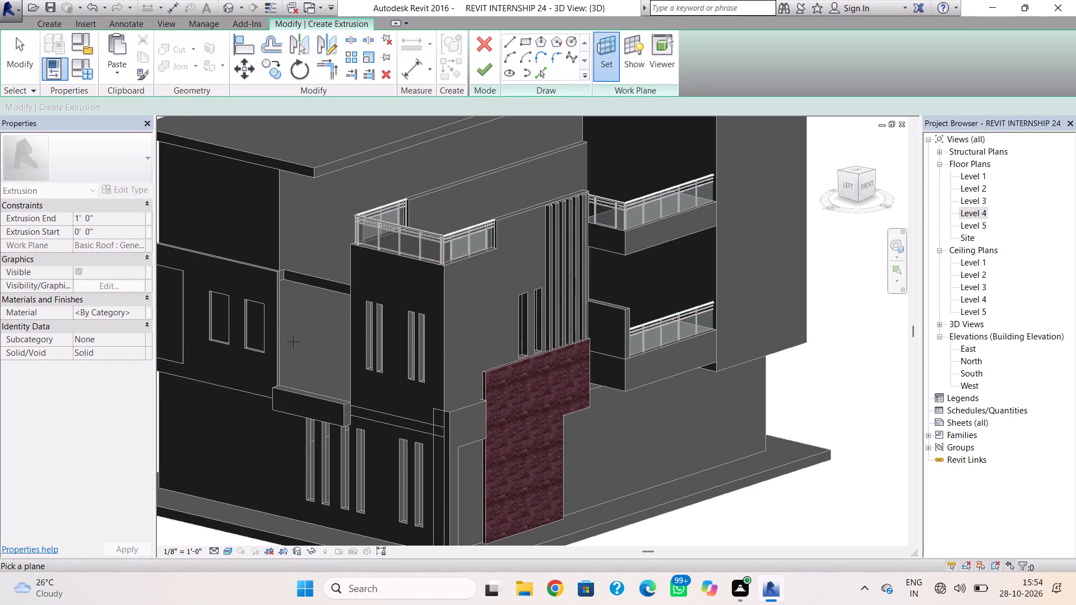
left_click(285, 308)
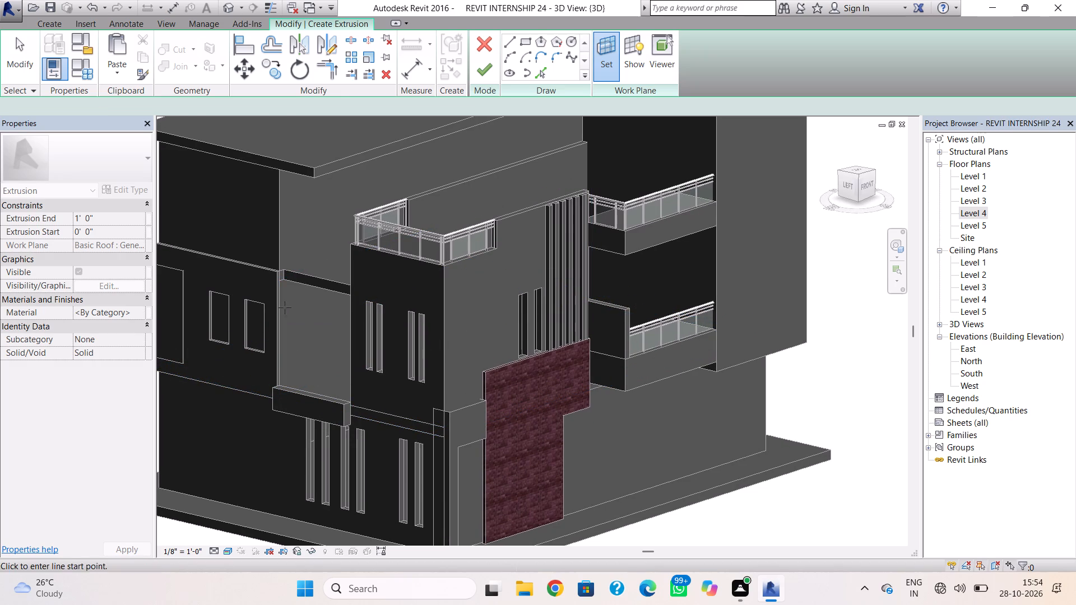
Sketch a tall rectangle about 22' high from the new slab-edge block up to the roof overhang, and finish the 1' extrusion.
left_click(523, 44)
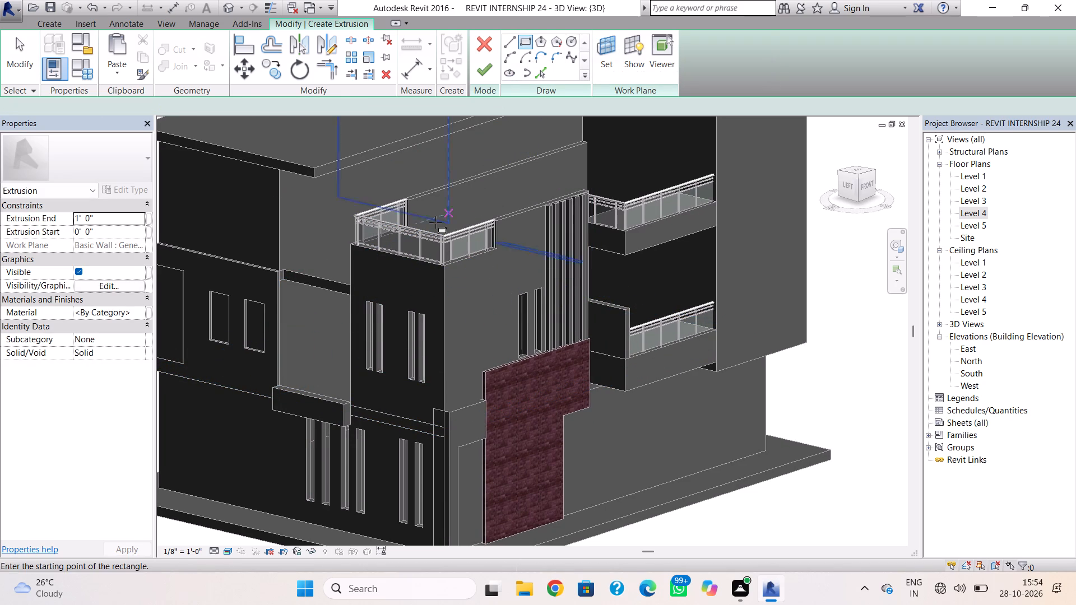
left_click(272, 388)
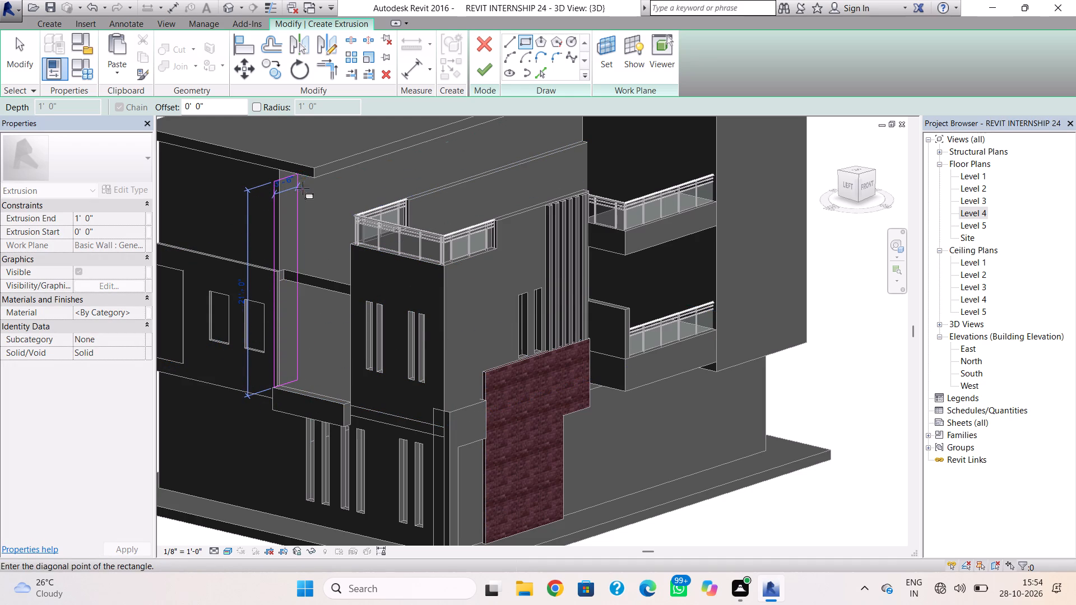
scroll(329, 234, "up", 6)
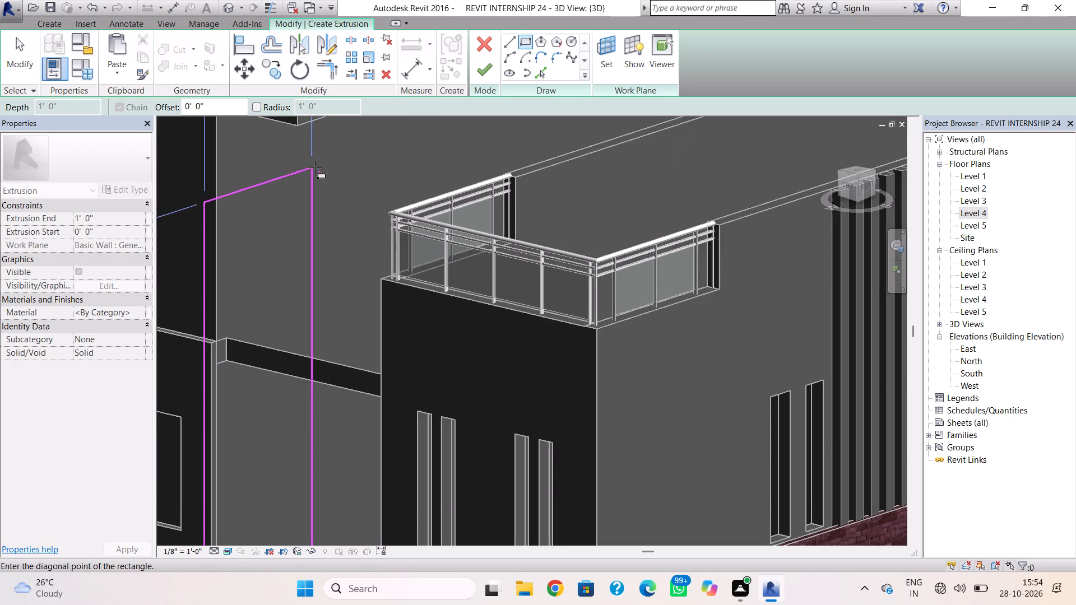
middle_click_drag(313, 169, 369, 283)
scroll(364, 281, "down", 1)
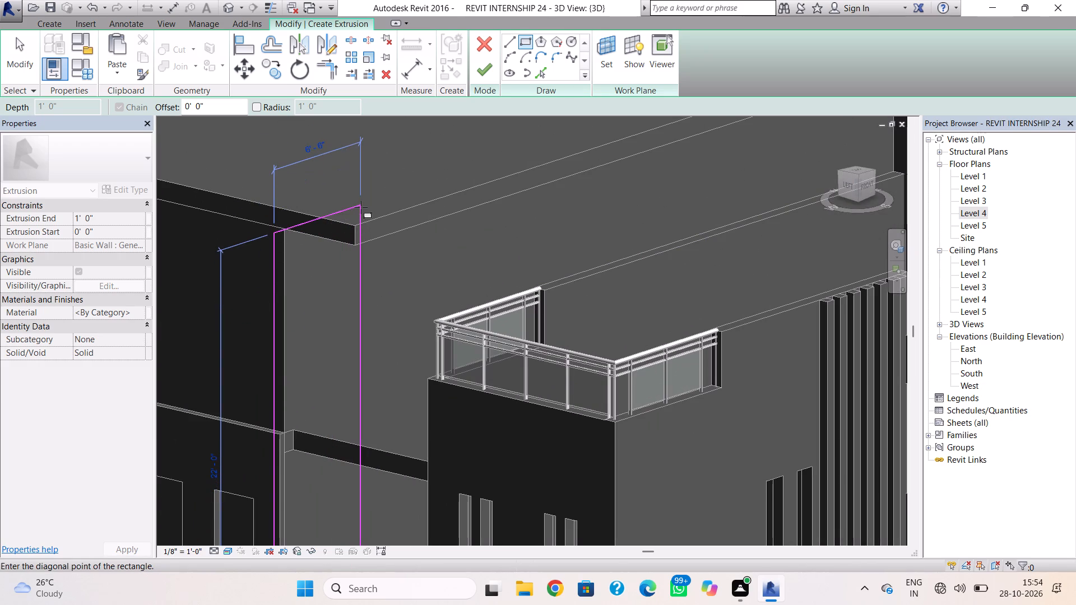
left_click(361, 207)
key("Escape")
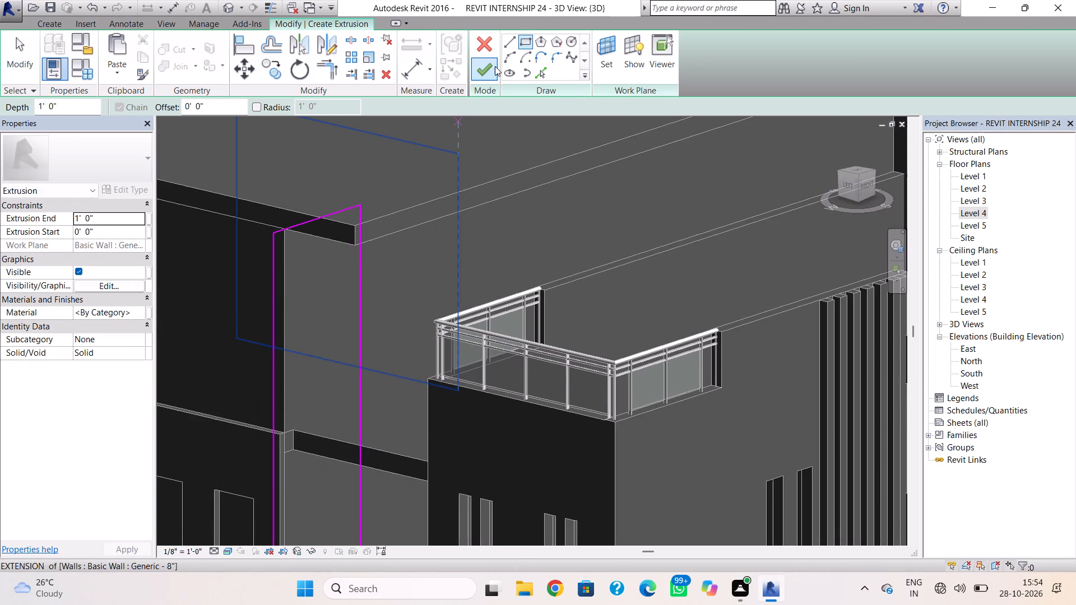
left_click(495, 66)
Reshape the tall extrusion's thickness with its shape handles, setting its start to about -1' 8" and its end to -0' 8".
scroll(319, 317, "down", 2)
middle_click_drag(323, 314, 328, 245)
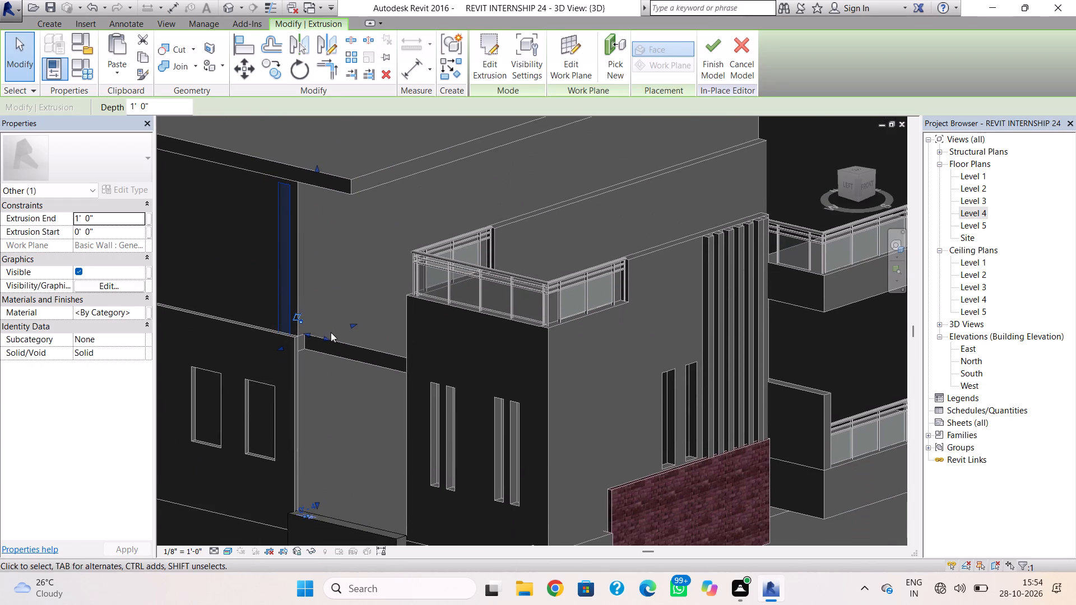
left_click_drag(326, 339, 341, 352)
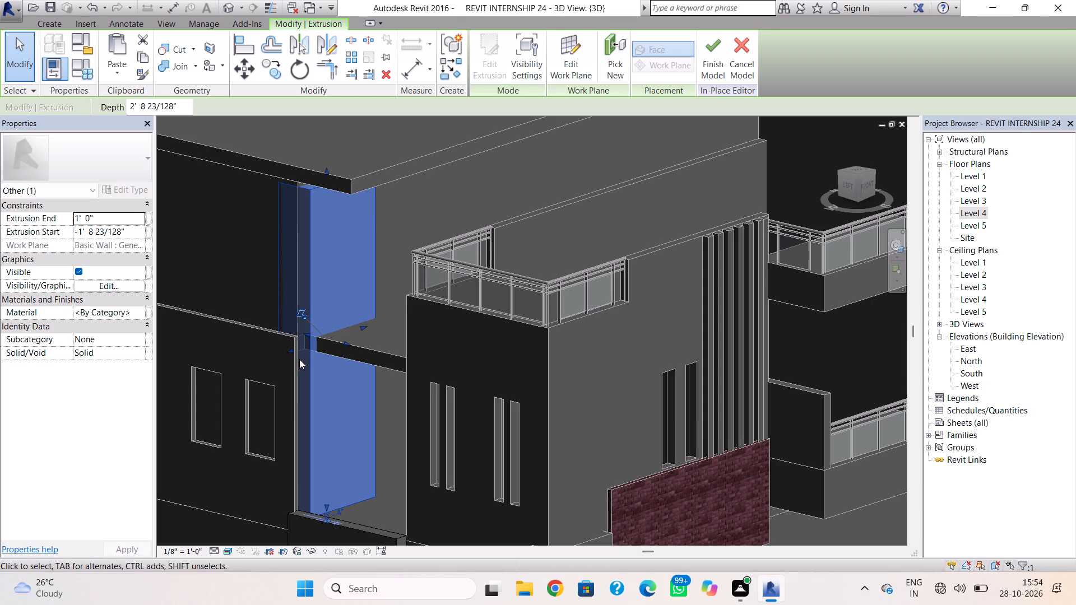
left_click_drag(308, 334, 325, 349)
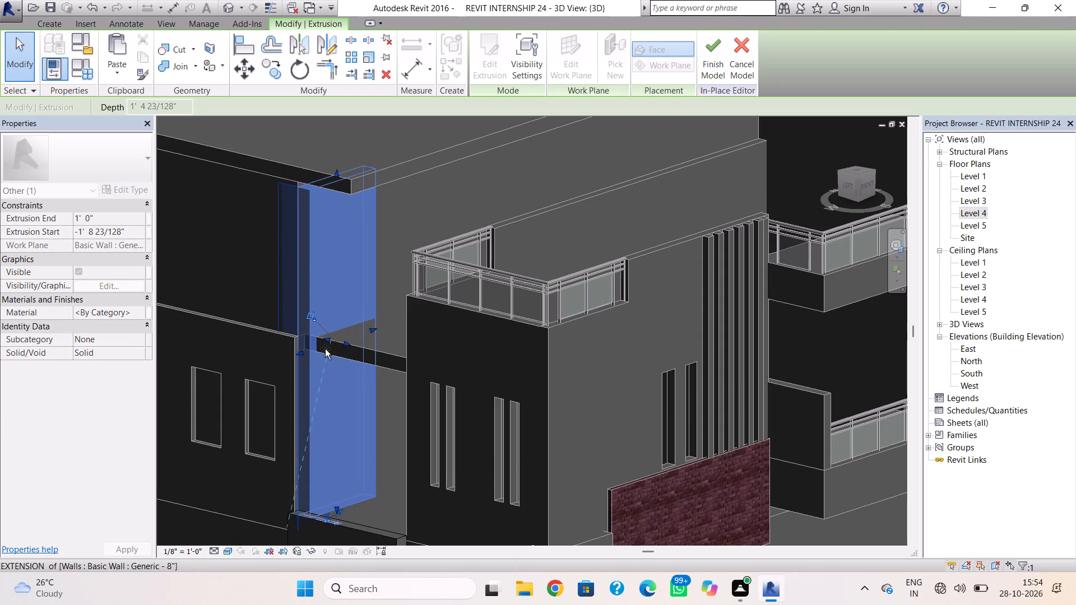
left_click_drag(325, 349, 327, 351)
key("Escape")
Stretch the slab-edge block's inner face back into the recess so it covers the recess floor.
scroll(378, 429, "down", 2)
middle_click_drag(378, 429, 388, 320)
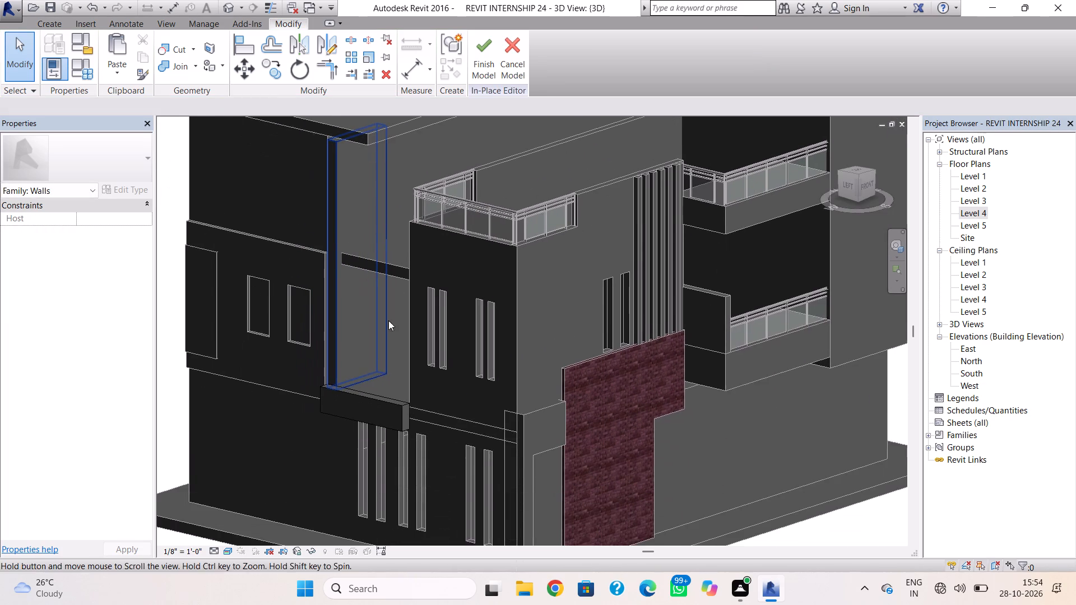
middle_click_drag(388, 320, 388, 322)
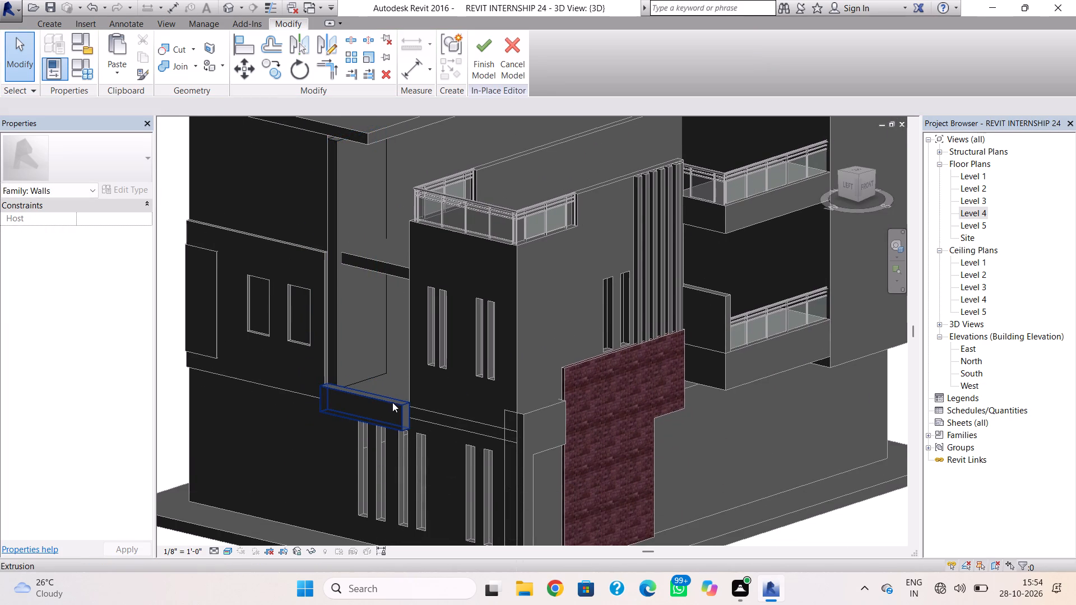
right_click_drag(395, 401, 424, 465, "shift")
scroll(424, 465, "down", 2)
middle_click_drag(424, 465, 407, 386)
scroll(410, 397, "up", 1)
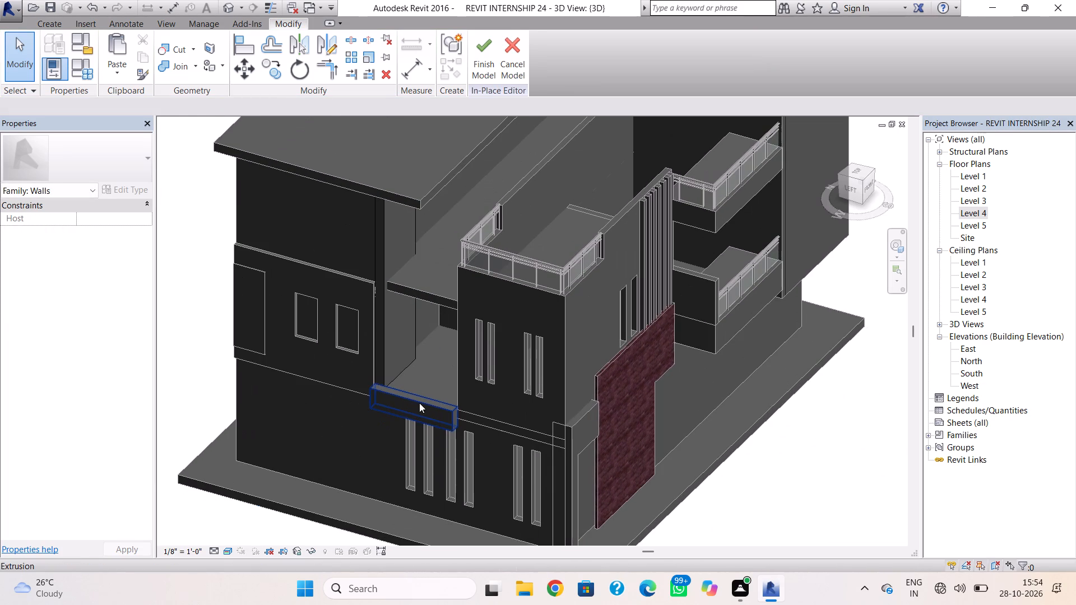
left_click(419, 403)
scroll(420, 401, "up", 4)
left_click_drag(416, 407, 449, 365)
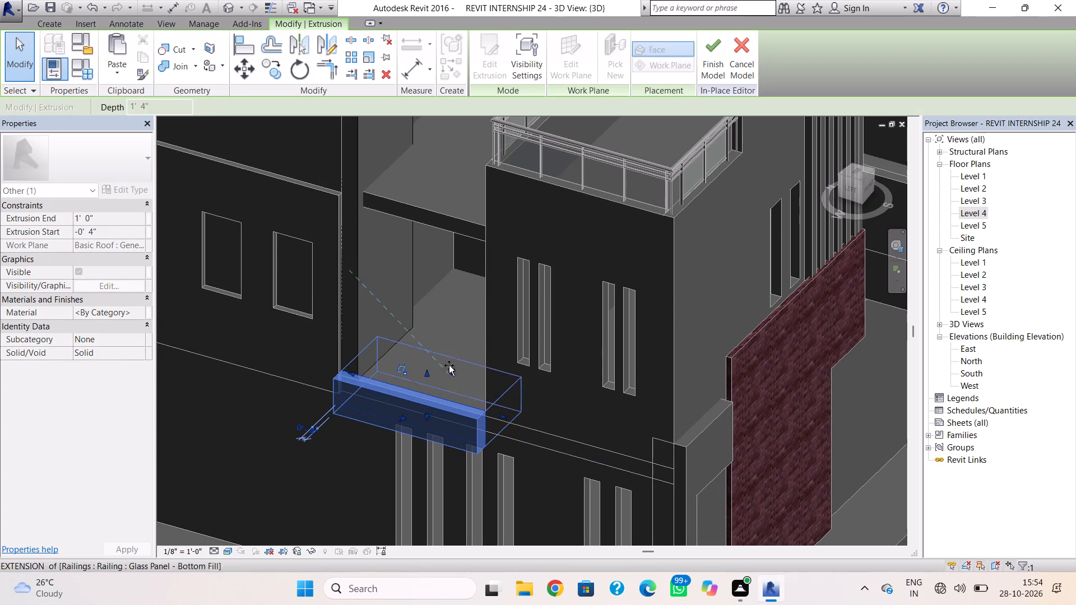
left_click_drag(449, 365, 483, 334)
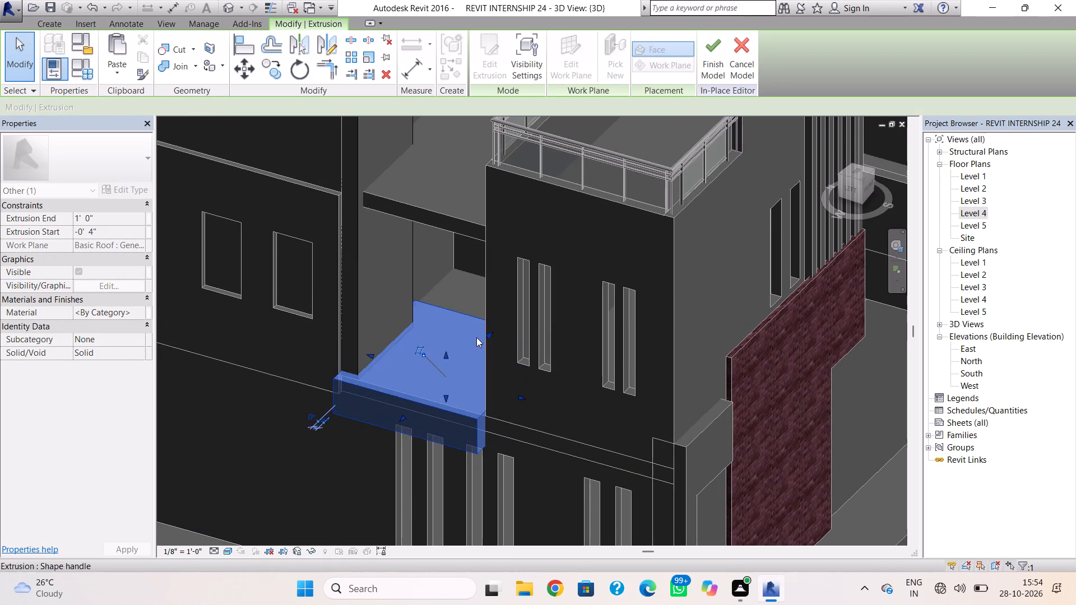
key("Escape")
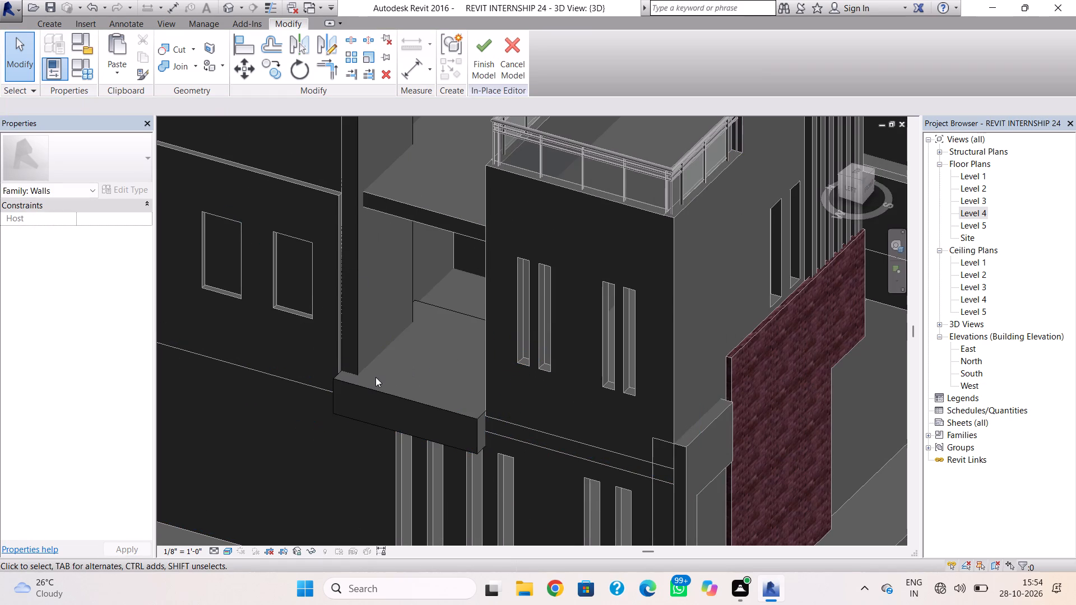
Extend the tall vertical extrusion's outer edge outward to line up with the front face of the slab-edge block.
left_click(361, 347)
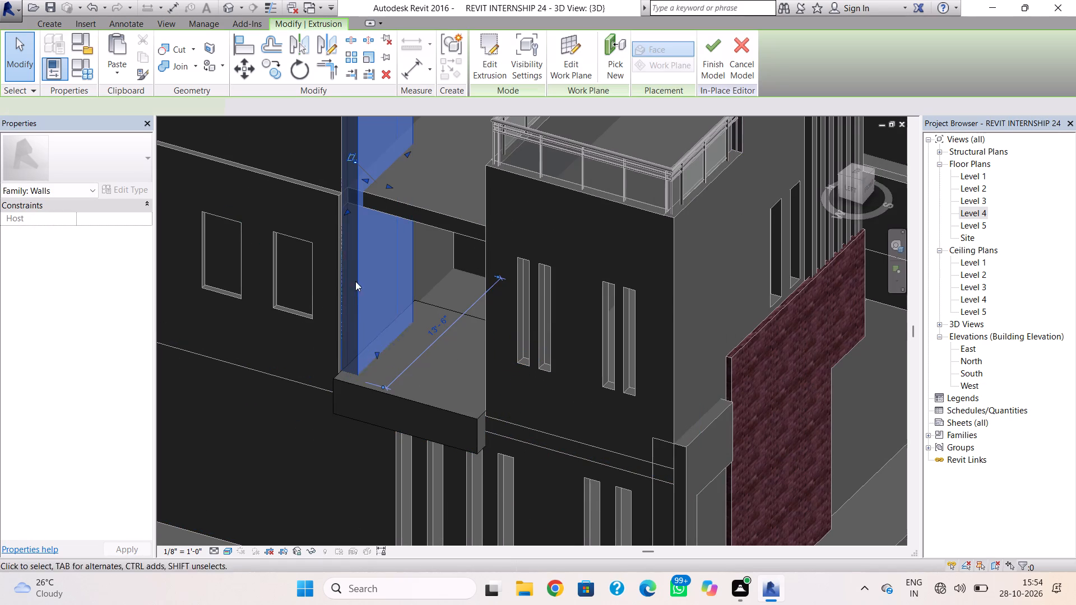
left_click_drag(347, 212, 346, 222)
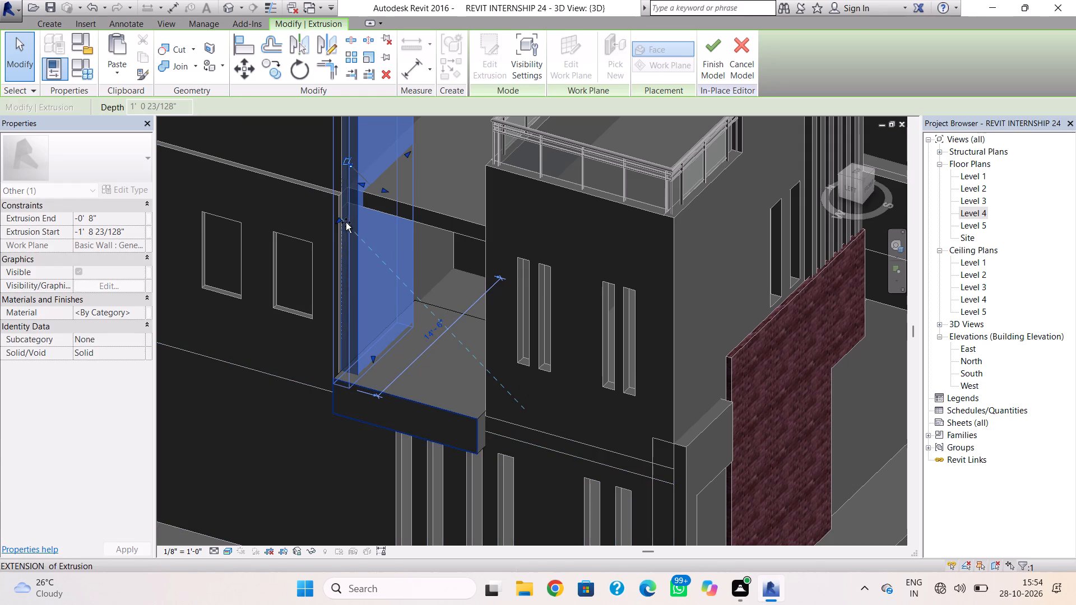
left_click_drag(346, 222, 347, 222)
key("Escape")
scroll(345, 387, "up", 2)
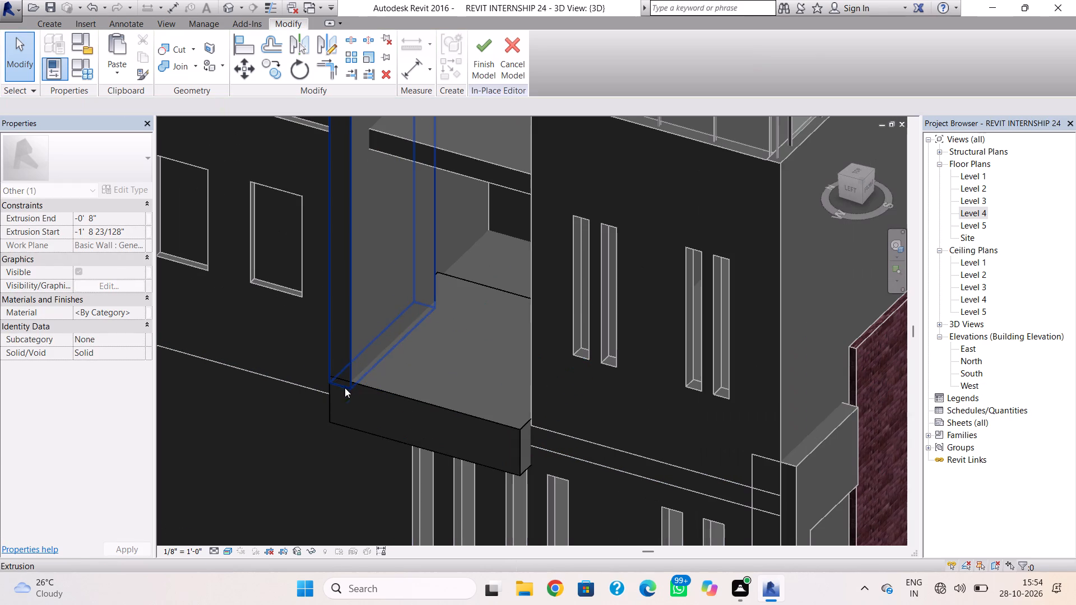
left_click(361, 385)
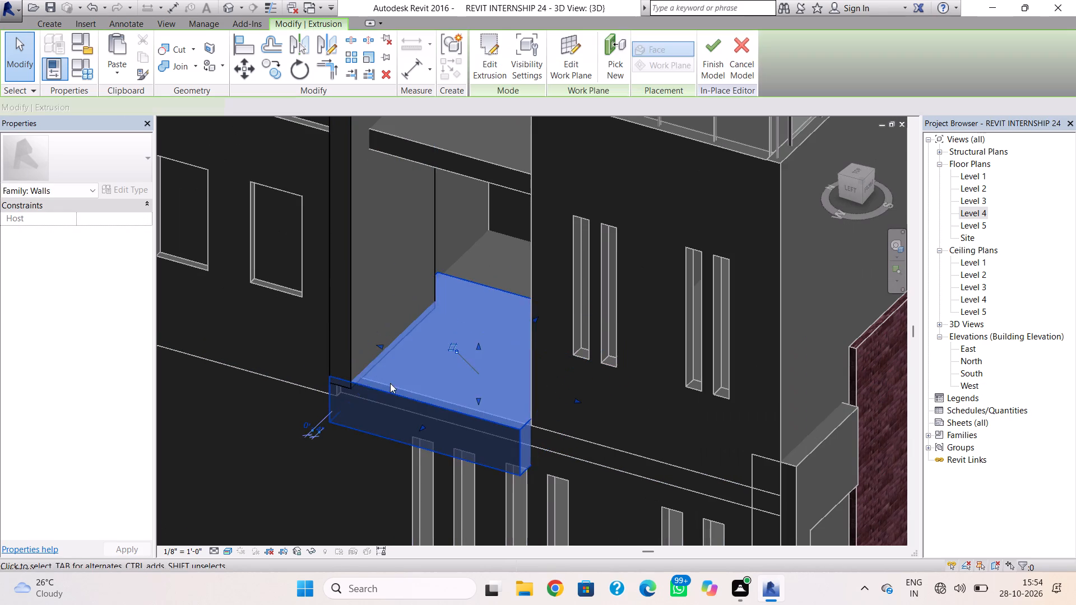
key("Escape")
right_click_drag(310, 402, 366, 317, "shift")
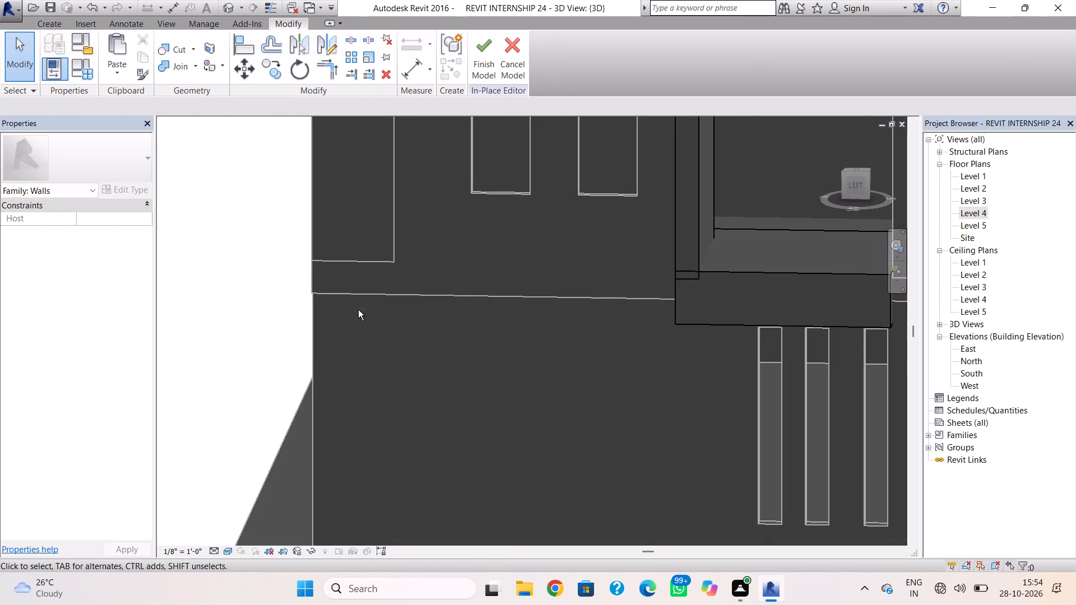
Adjust the bottom of the tall vertical extrusion and the top of the slab-edge block so the two meet without overlap or gap.
middle_click_drag(480, 325, 295, 351)
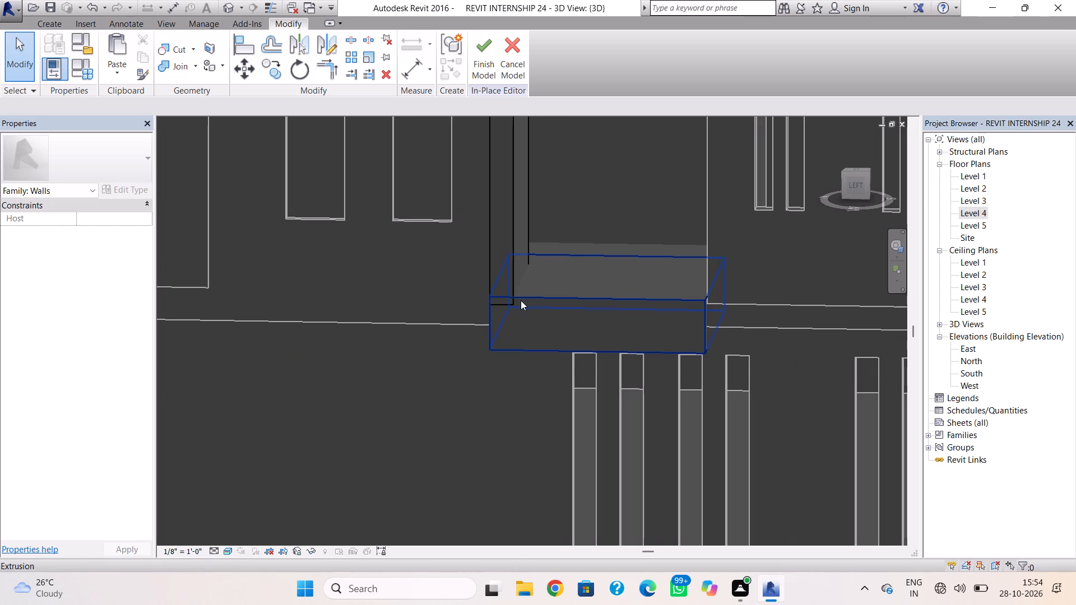
left_click(512, 295)
left_click_drag(510, 291, 510, 288)
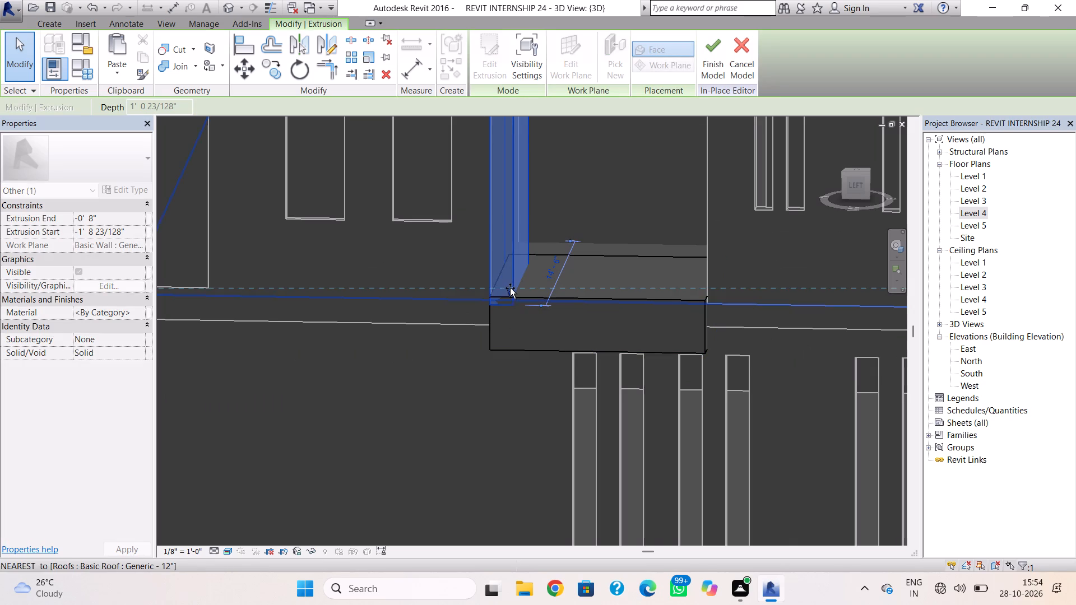
left_click_drag(510, 288, 510, 280)
key("Escape")
scroll(536, 306, "up", 3)
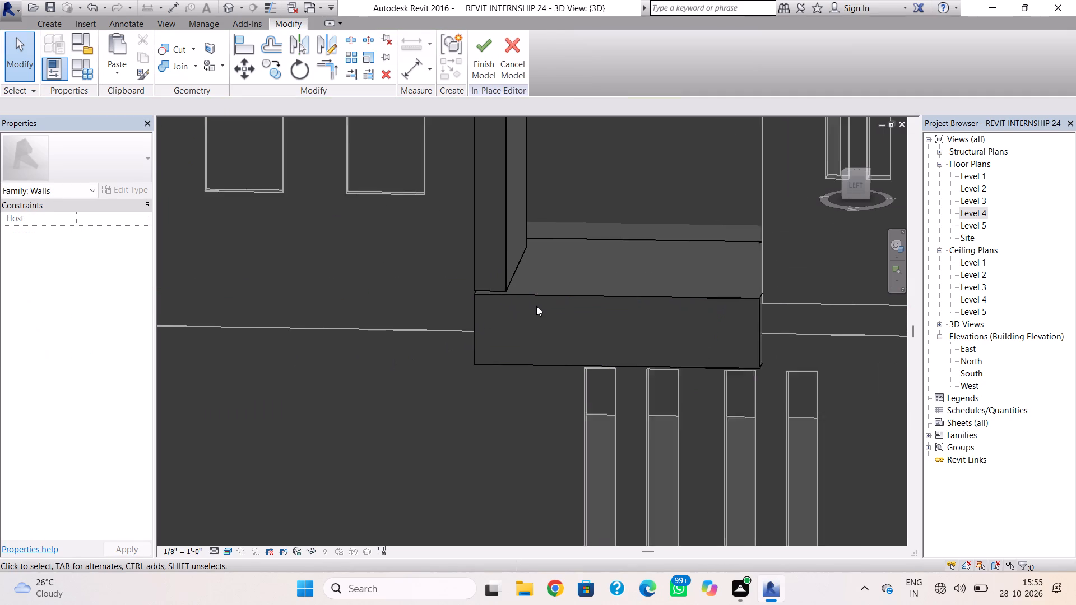
left_click(541, 286)
left_click(572, 294)
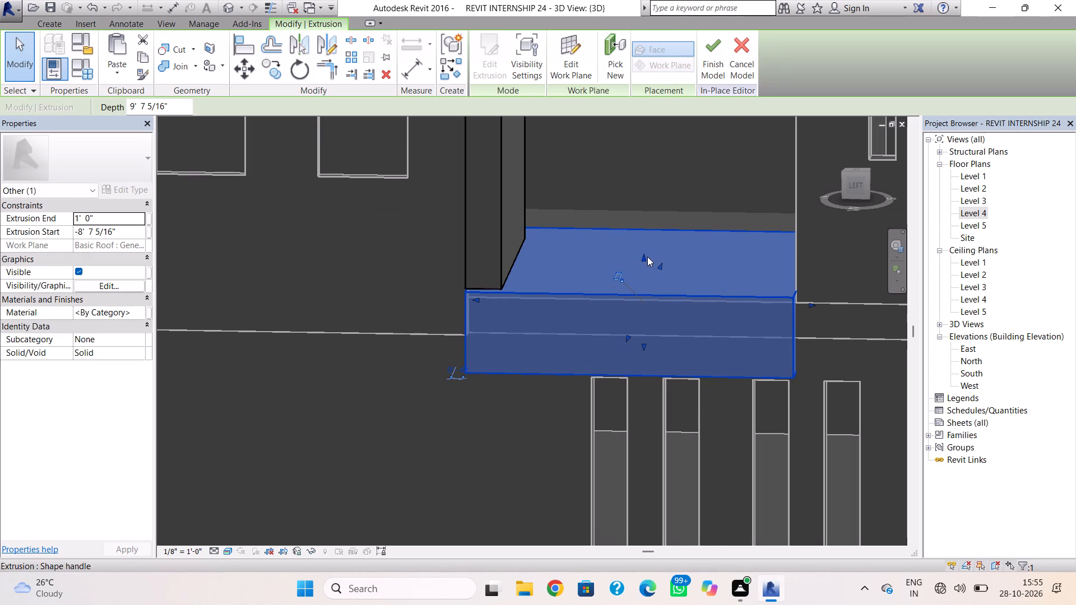
left_click(646, 257)
key("Escape")
Extend the top of the tall vertical extrusion up to the underside of the roof overhang.
scroll(452, 403, "down", 3)
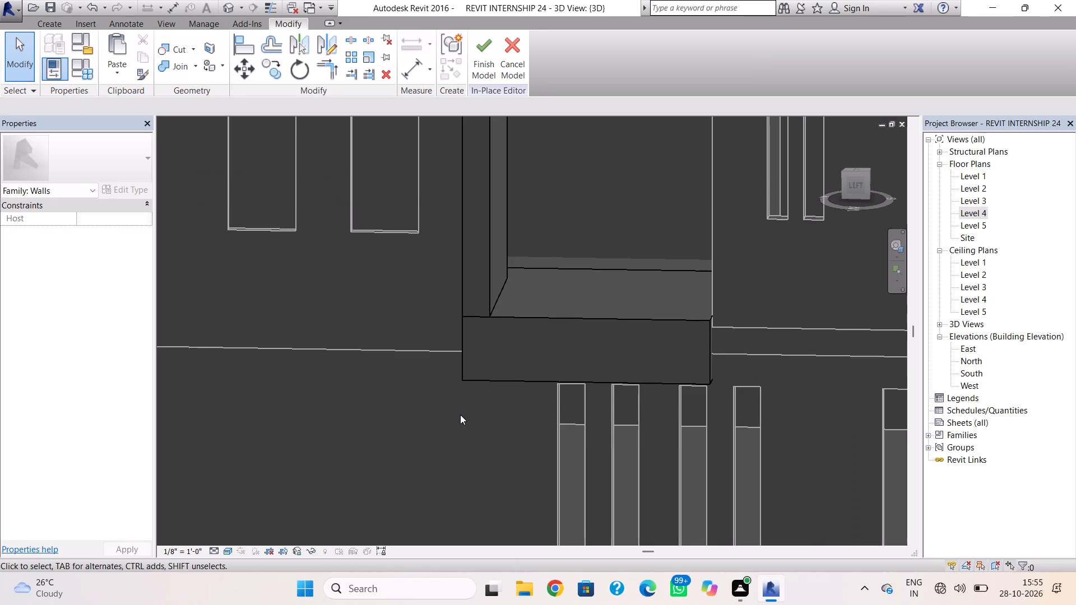
scroll(460, 415, "down", 7)
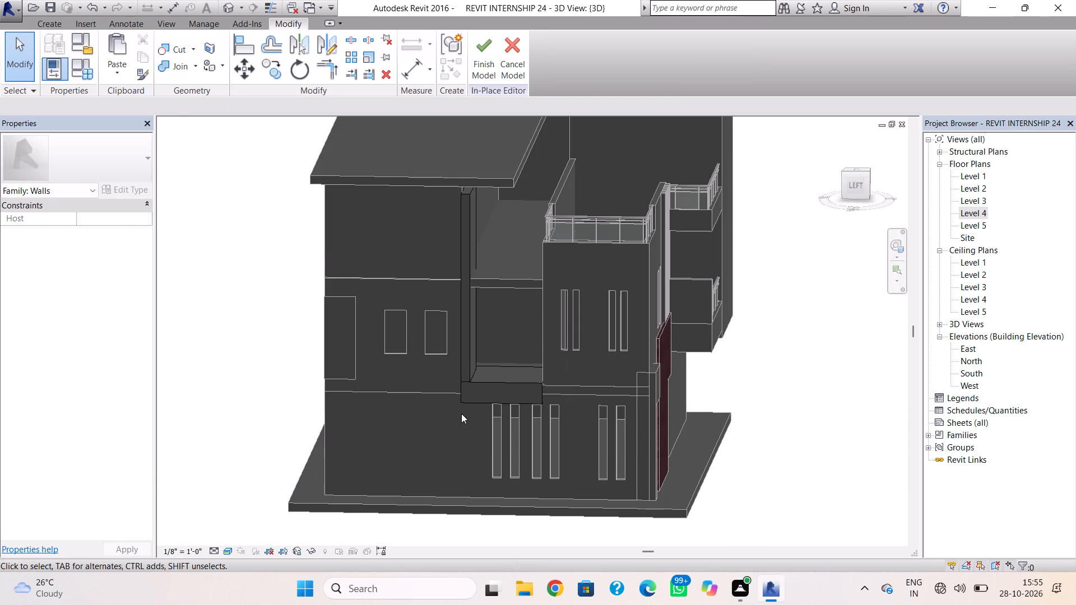
right_click_drag(477, 278, 484, 228, "shift")
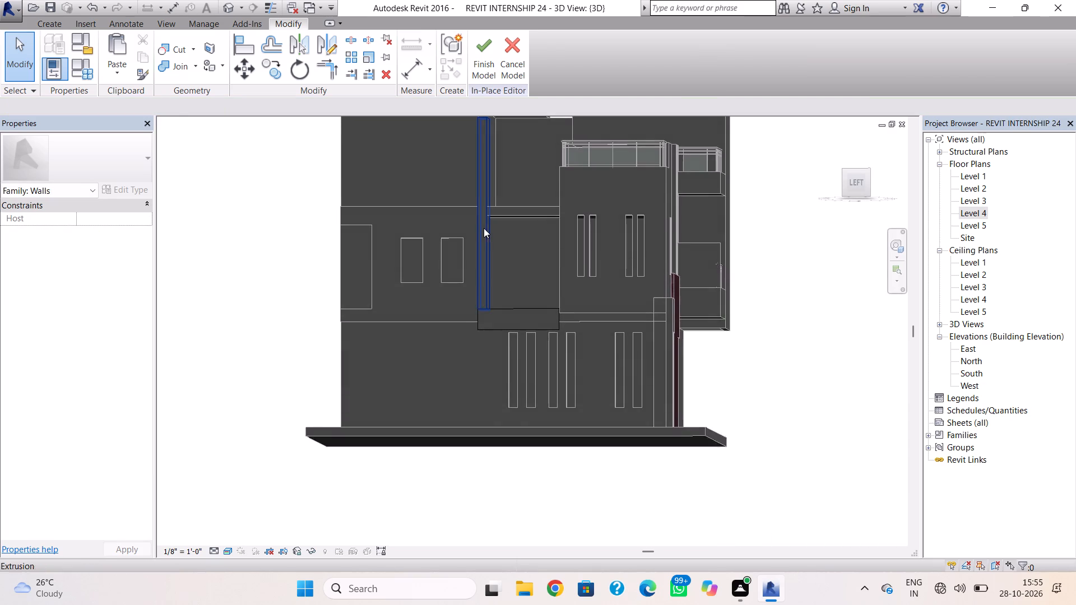
middle_click_drag(484, 230, 499, 380)
right_click_drag(518, 364, 526, 373, "shift")
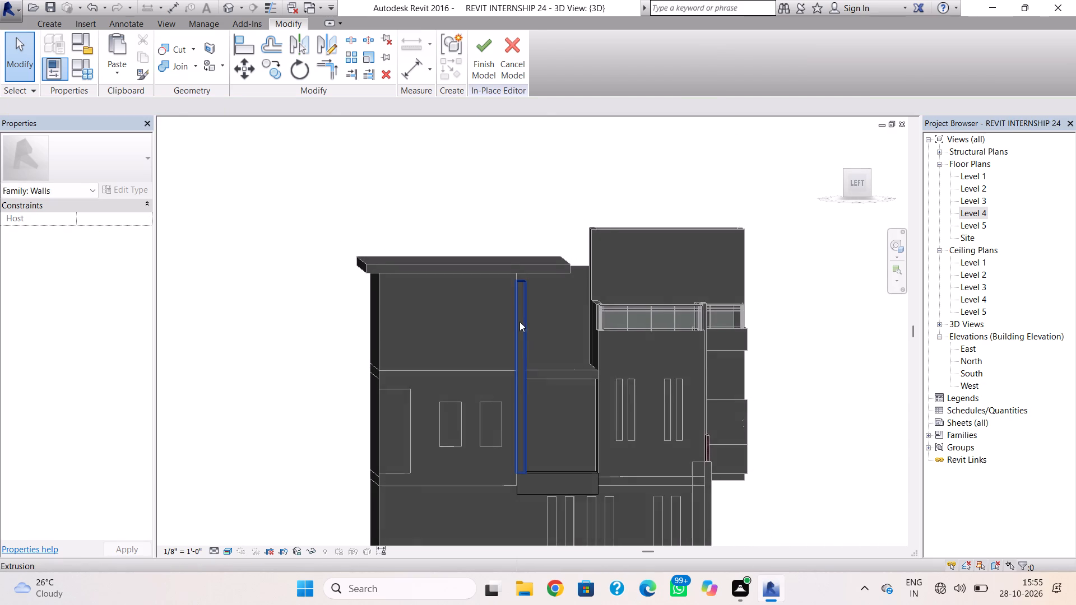
scroll(518, 317, "up", 3)
left_click(517, 295)
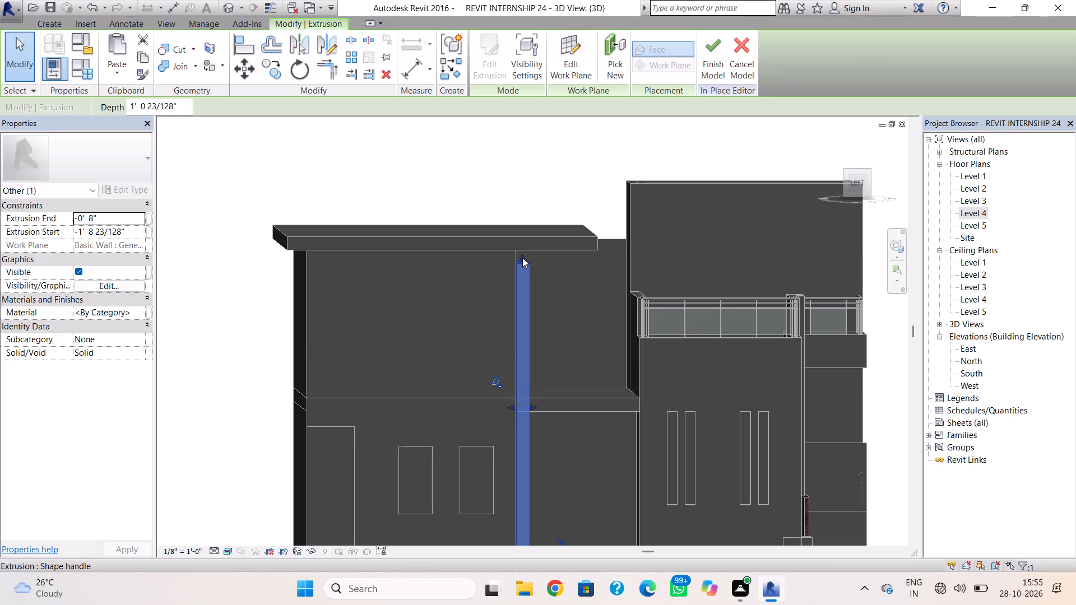
left_click(521, 255)
key("Escape")
Finish the in-place wall model.
scroll(554, 322, "down", 3)
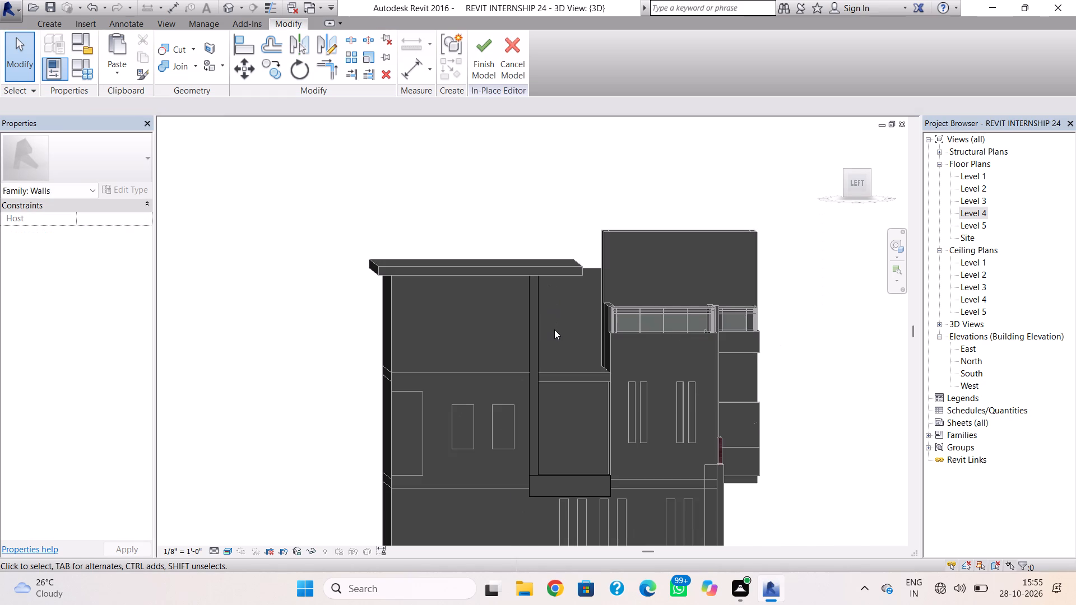
right_click_drag(546, 343, 406, 371, "shift")
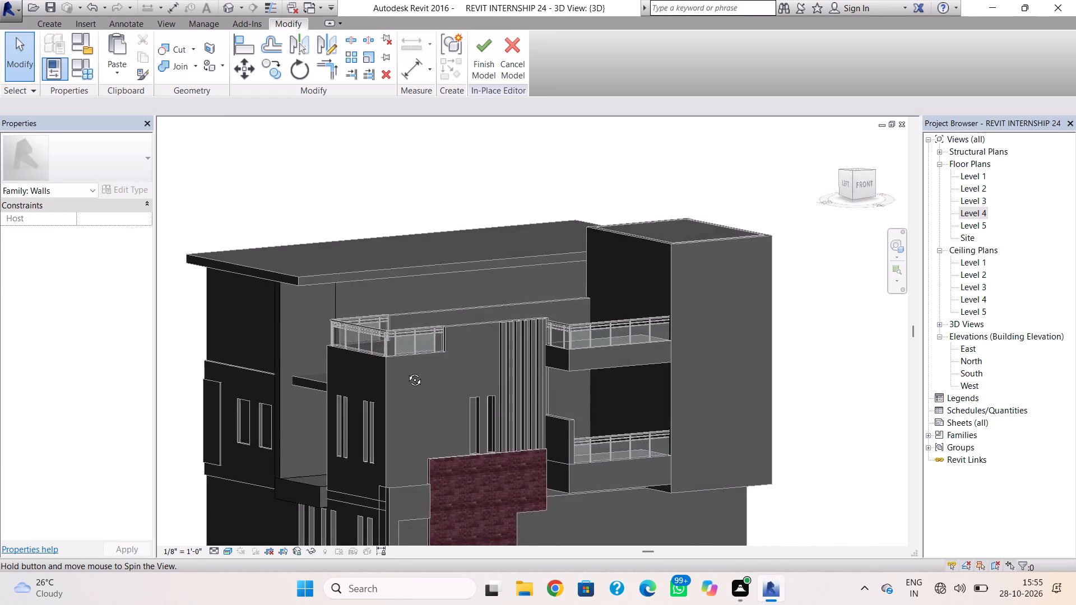
right_click_drag(406, 371, 322, 385, "shift")
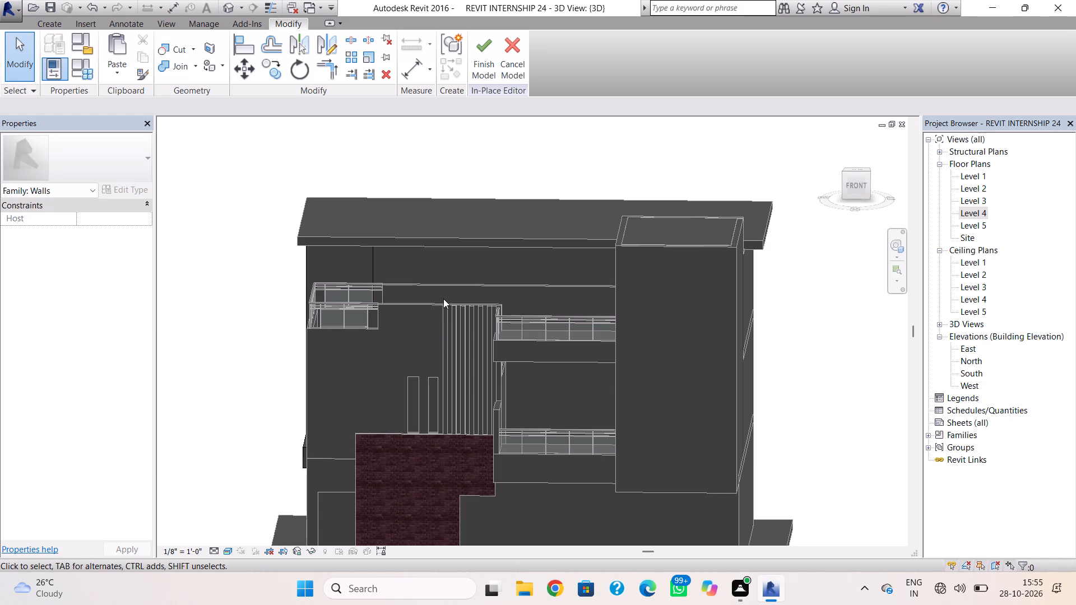
left_click(490, 58)
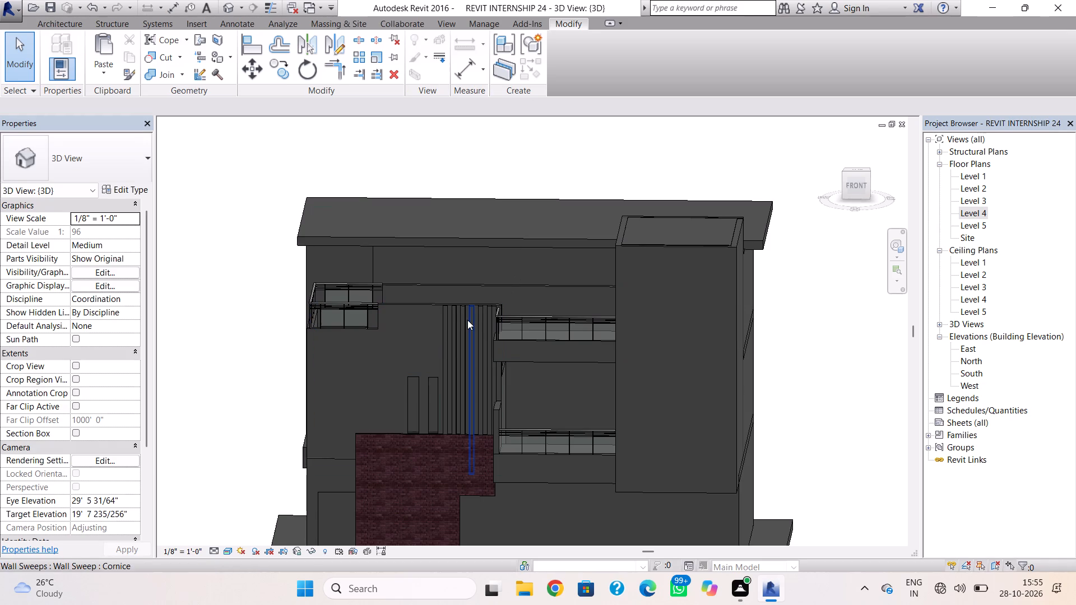
Open the Level 4 floor plan with the whole main roof outline in view.
right_click_drag(466, 323, 559, 313, "shift")
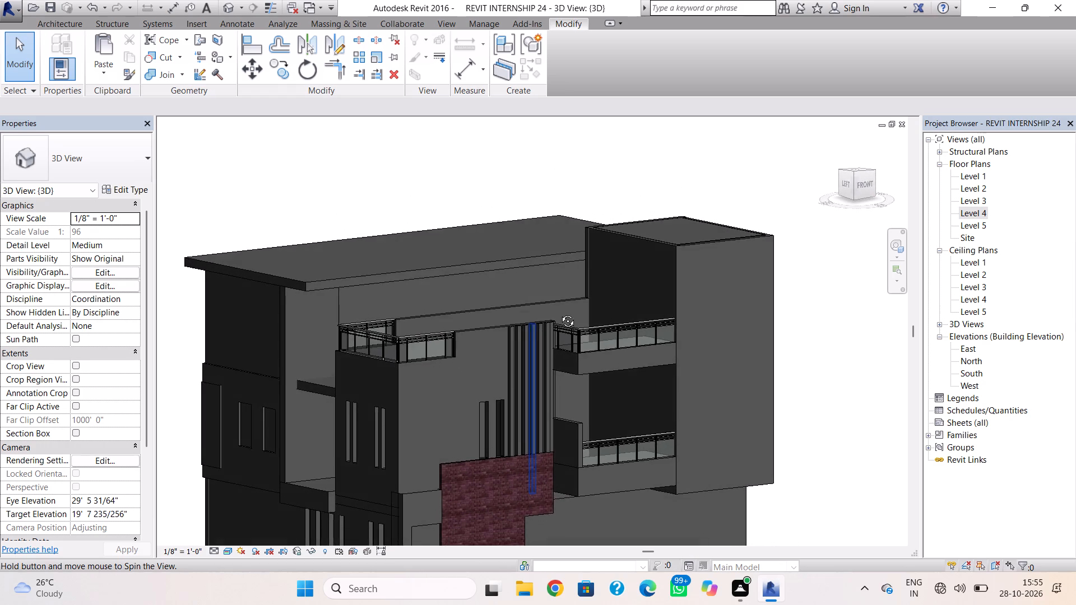
right_click_drag(559, 313, 499, 311, "shift")
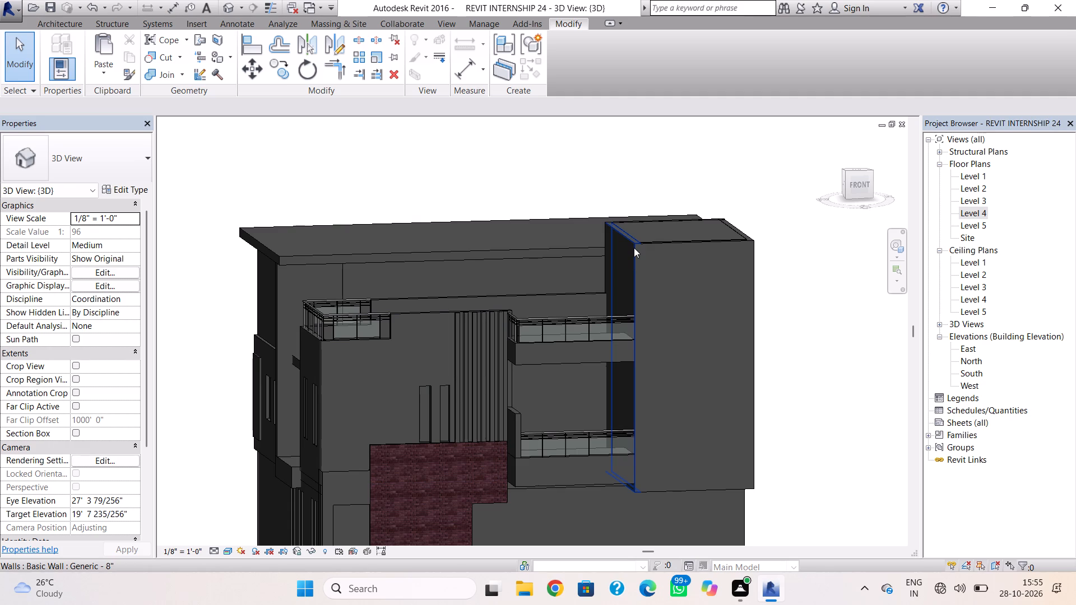
left_click(296, 256)
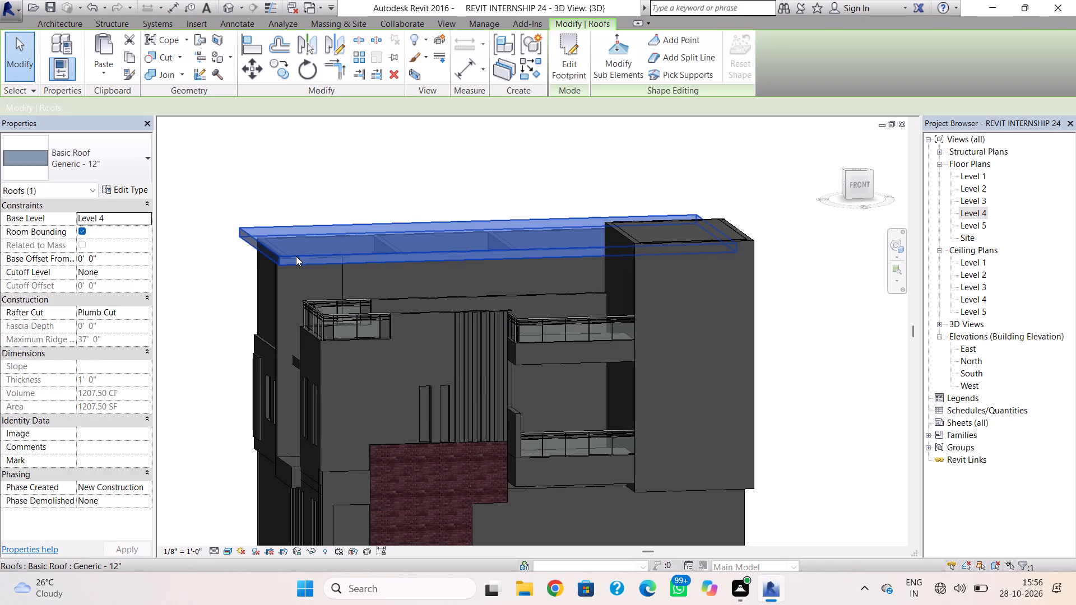
left_click(971, 211)
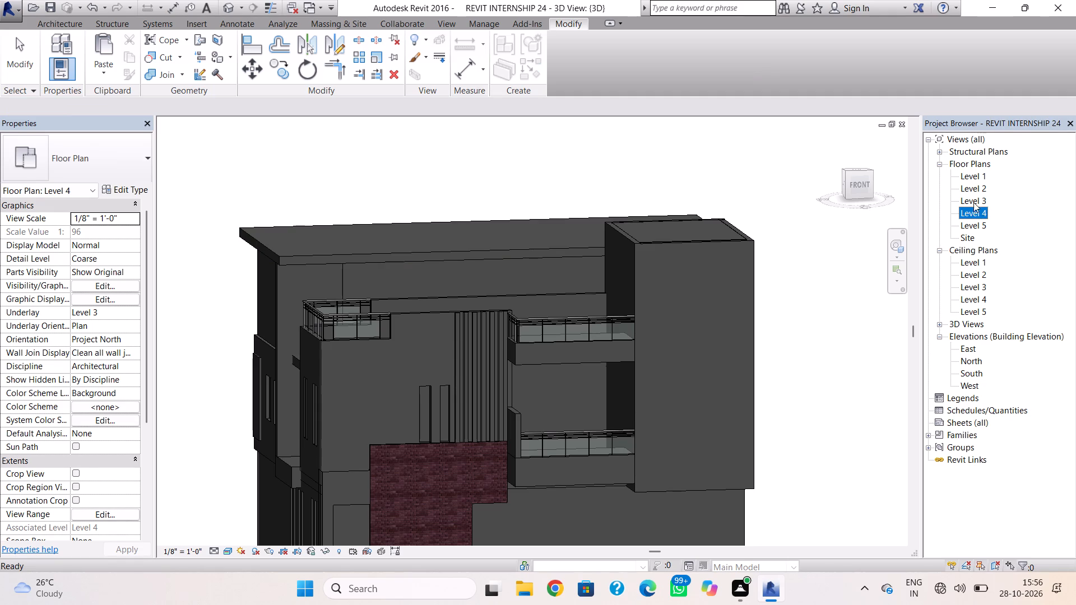
double_click(981, 211)
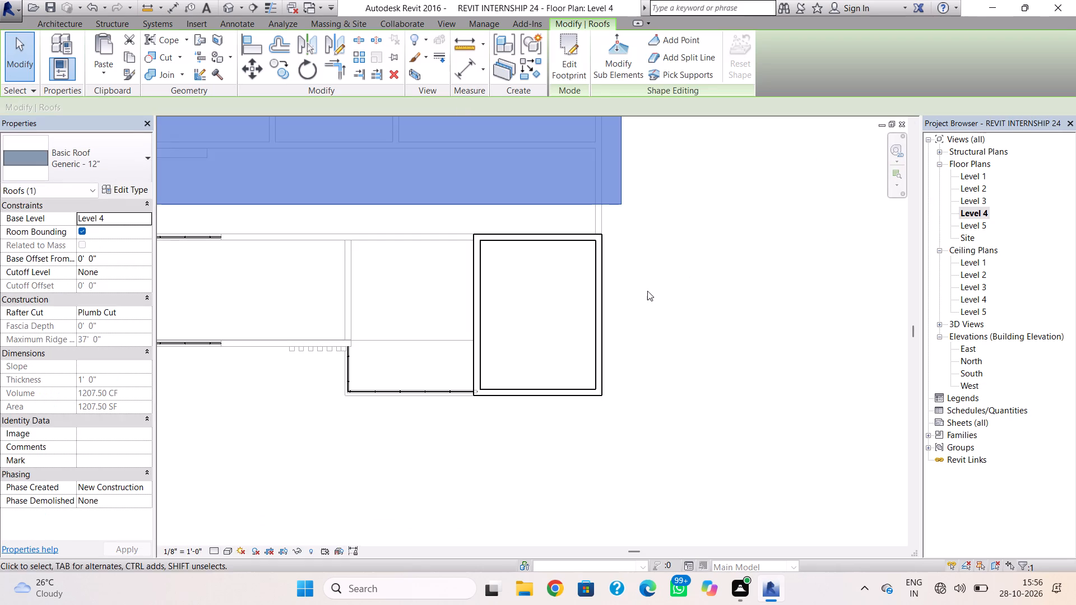
scroll(619, 303, "down", 4)
middle_click_drag(596, 333, 629, 357)
key("Escape")
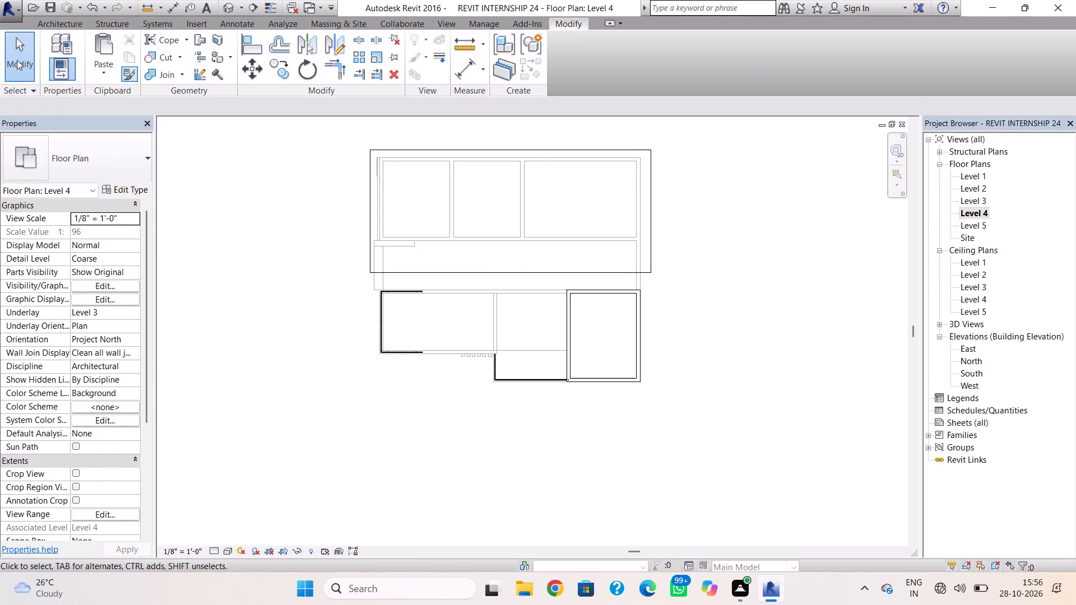
Draw a Generic - 5" wall about 23' long along the main roof's west edge, using Finish Face: Exterior as location line.
left_click(54, 21)
left_click(53, 36)
left_click(59, 151)
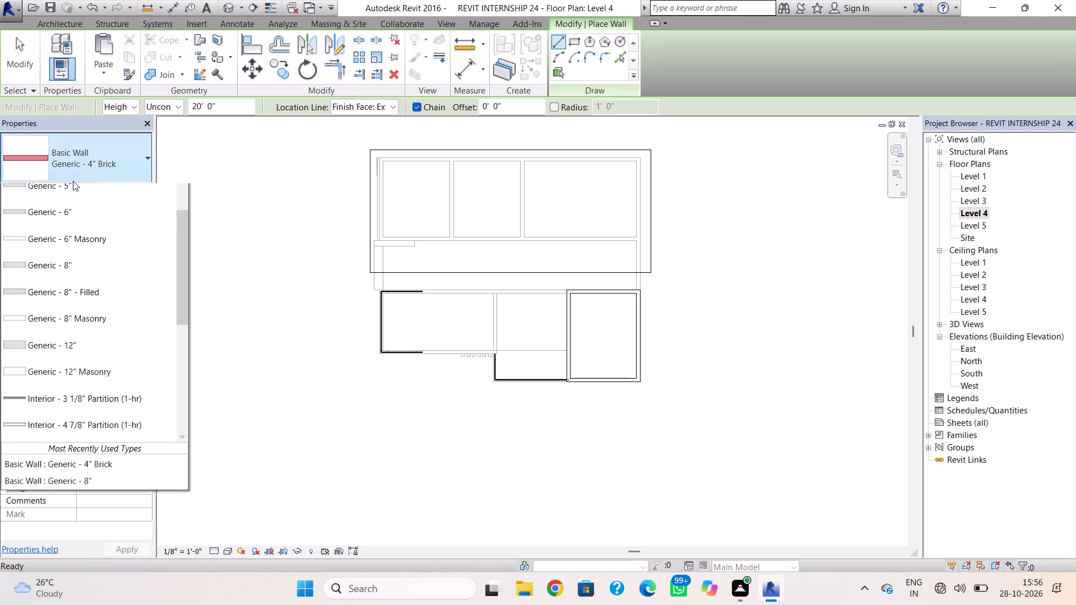
left_click(72, 265)
scroll(389, 160, "up", 9)
left_click(345, 141)
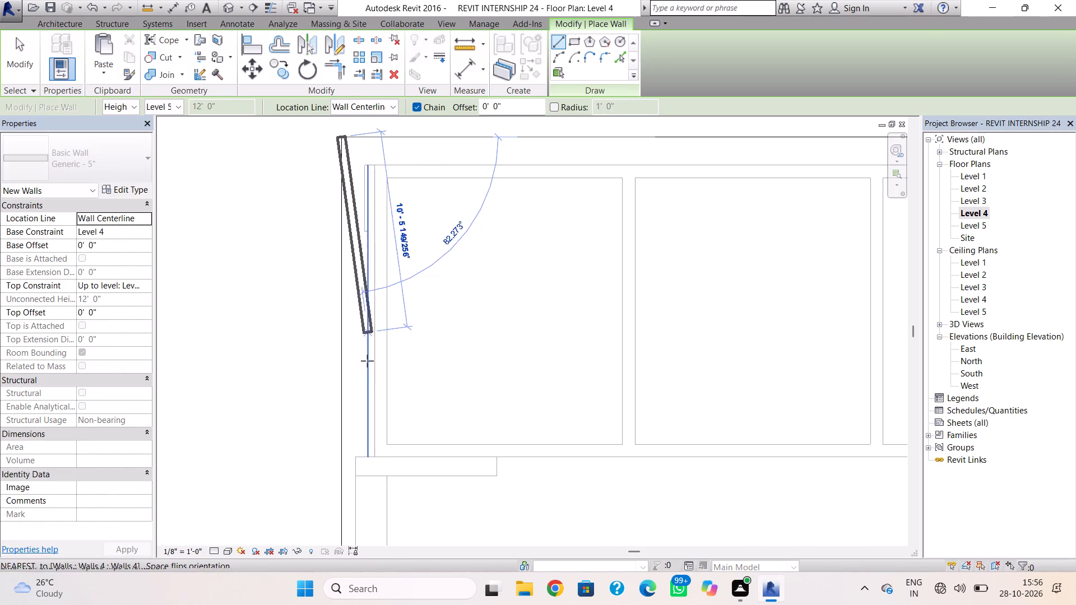
key("Escape")
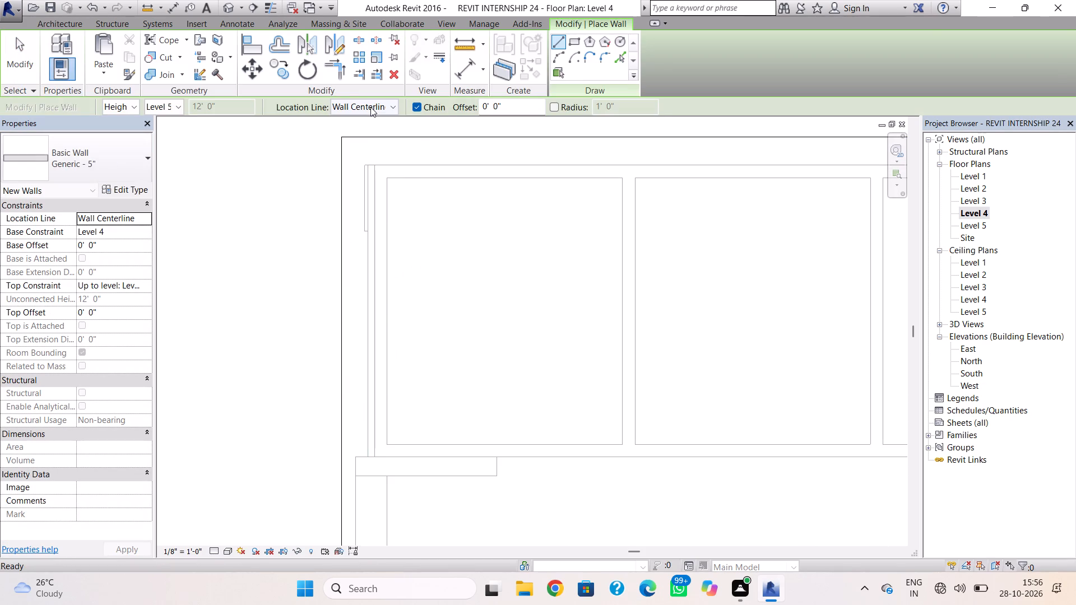
left_click(370, 107)
left_click(377, 141)
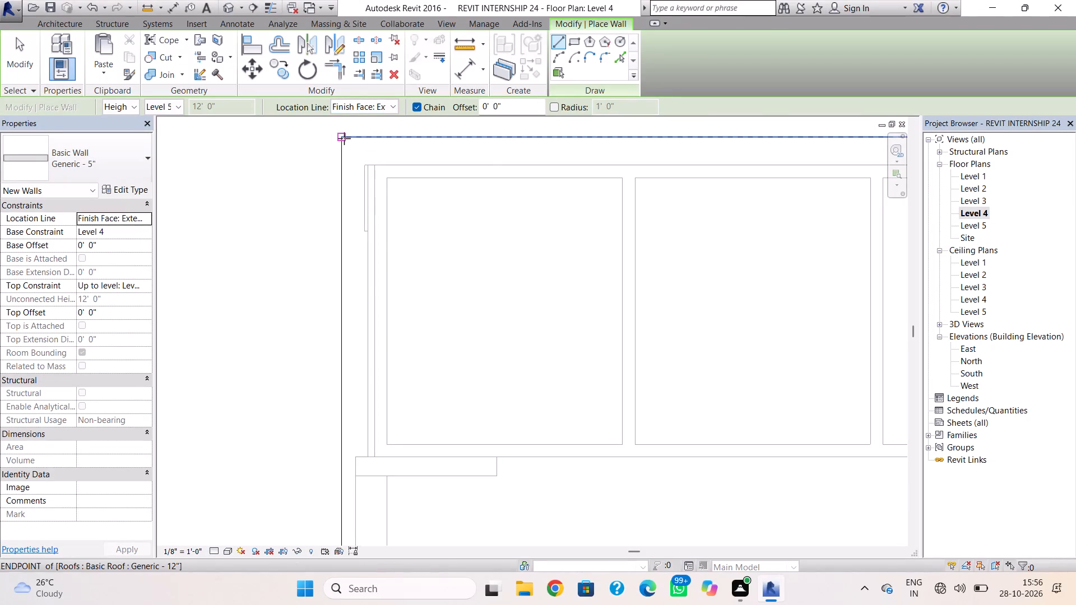
left_click(344, 138)
key("space")
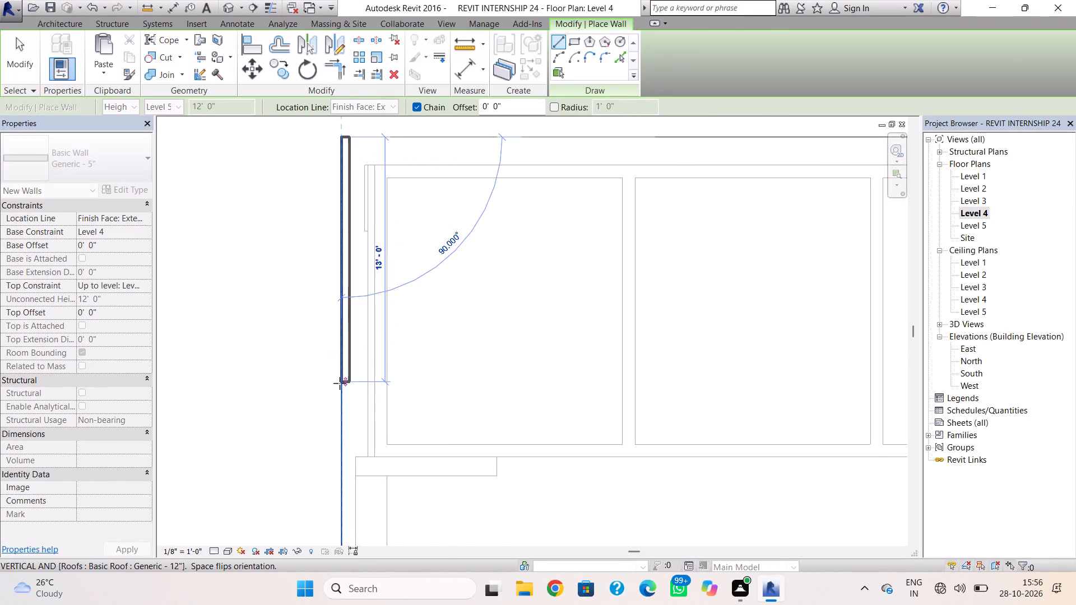
scroll(336, 424, "down", 2)
middle_click_drag(335, 429, 352, 249)
left_click(358, 352)
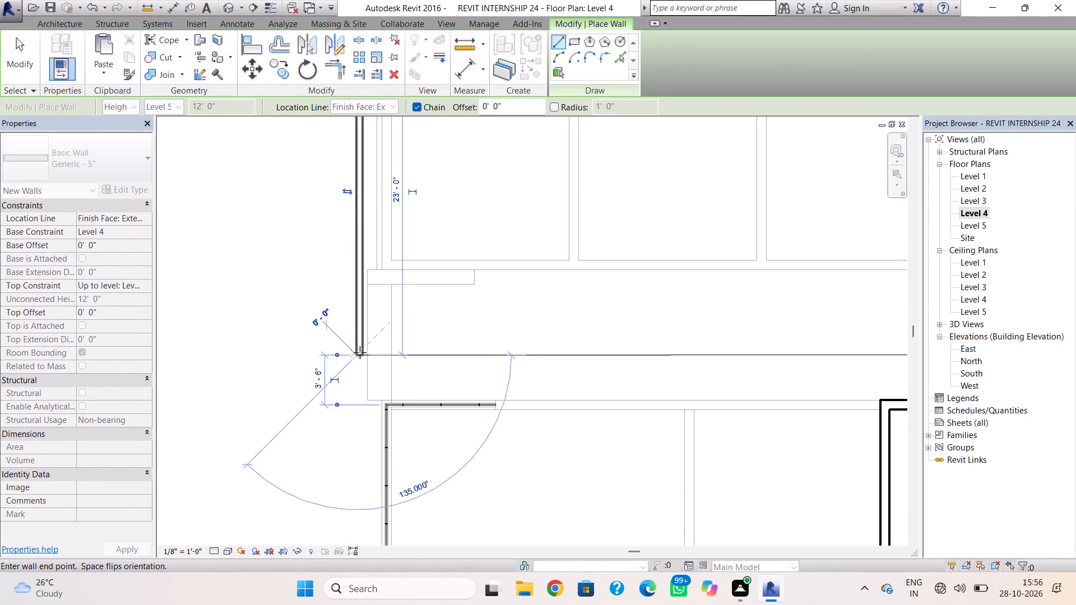
key("Escape")
Draw a Generic - 5" wall about 52' long along the roof's south edge, flipped to sit inside the outline.
left_click(365, 352)
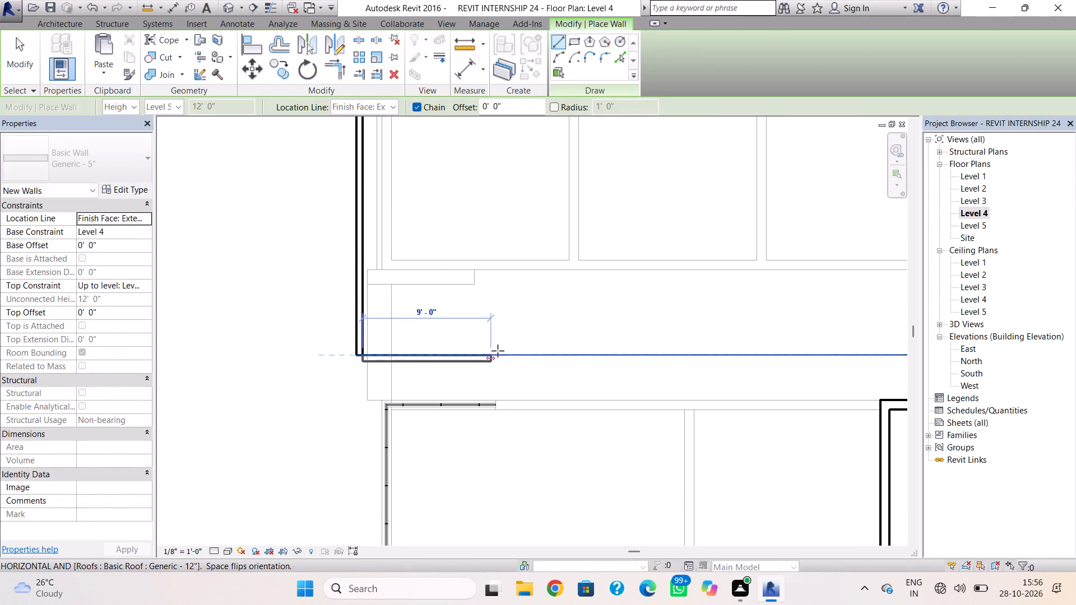
key("space")
scroll(582, 354, "down", 2)
scroll(636, 342, "down", 1)
middle_click_drag(636, 342, 356, 357)
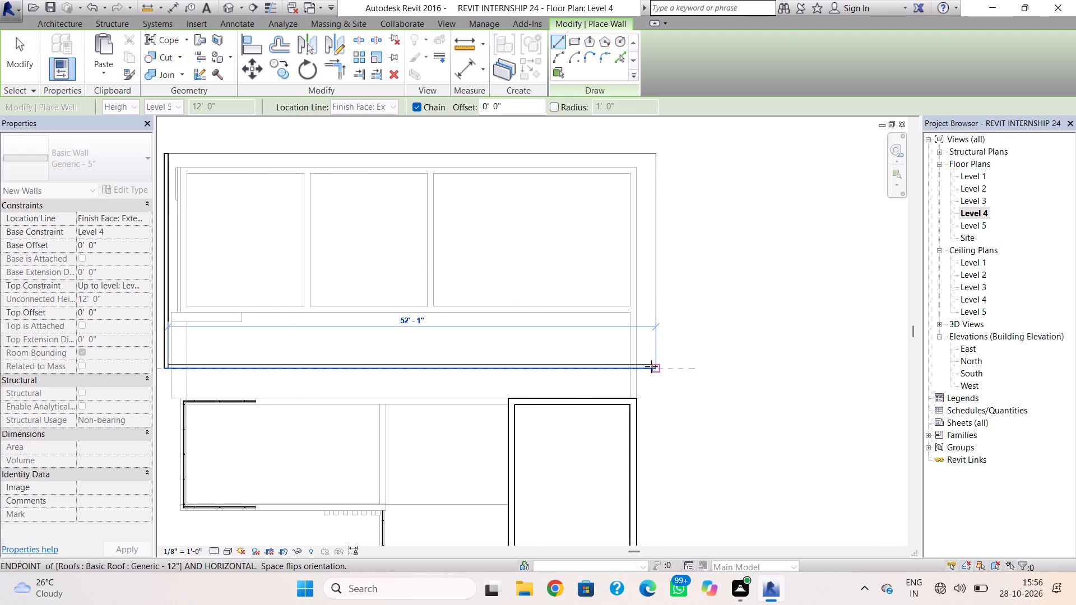
scroll(655, 366, "up", 11)
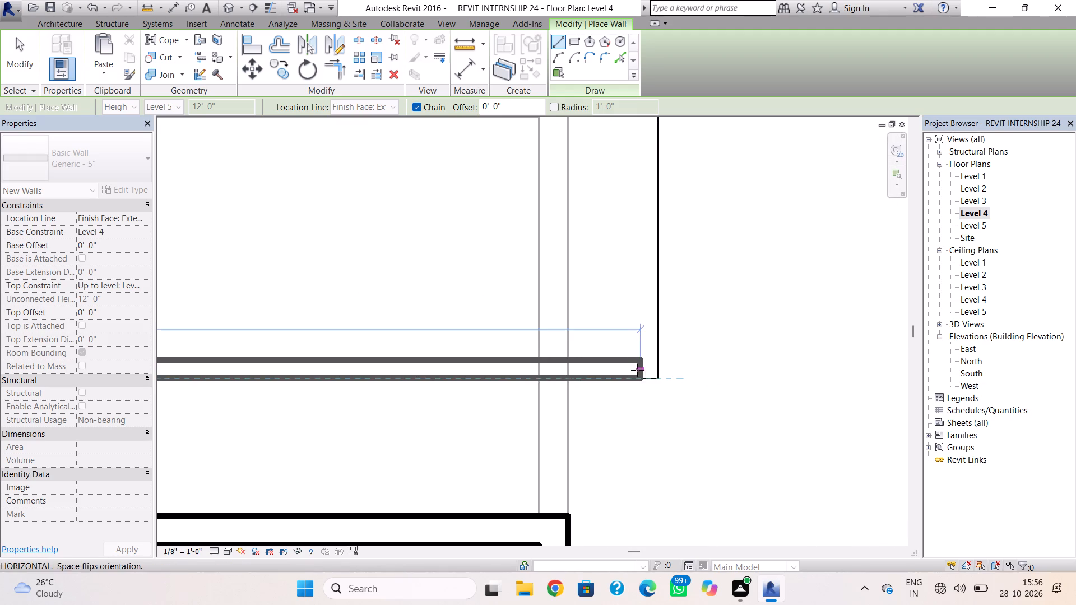
left_click(662, 369)
key("Escape")
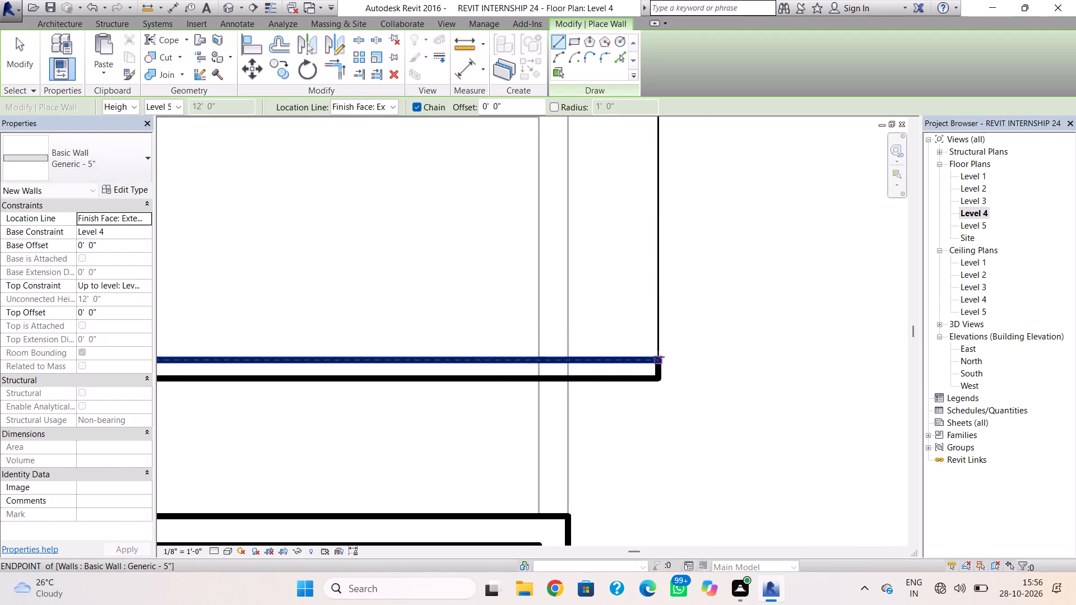
Draw a Generic - 5" wall about 22' 9 1/2" long along the roof's east edge up to its north corner, flipped inward.
left_click(658, 357)
key("space")
scroll(655, 230, "down", 2)
middle_click_drag(658, 239, 670, 459)
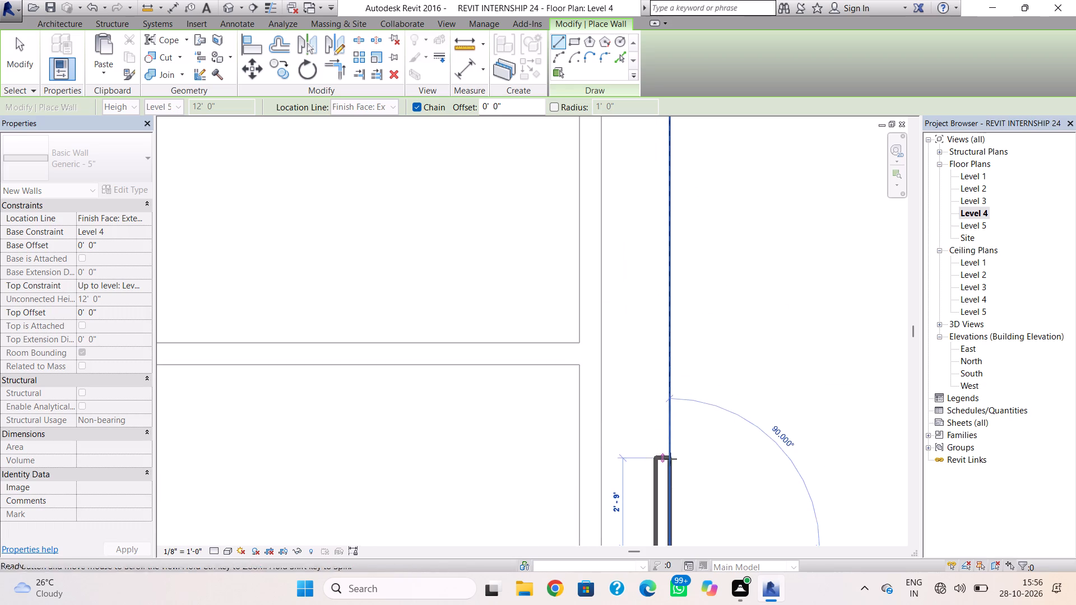
scroll(674, 278, "down", 3)
middle_click_drag(674, 278, 670, 323)
scroll(676, 257, "down", 1)
middle_click_drag(676, 268, 693, 469)
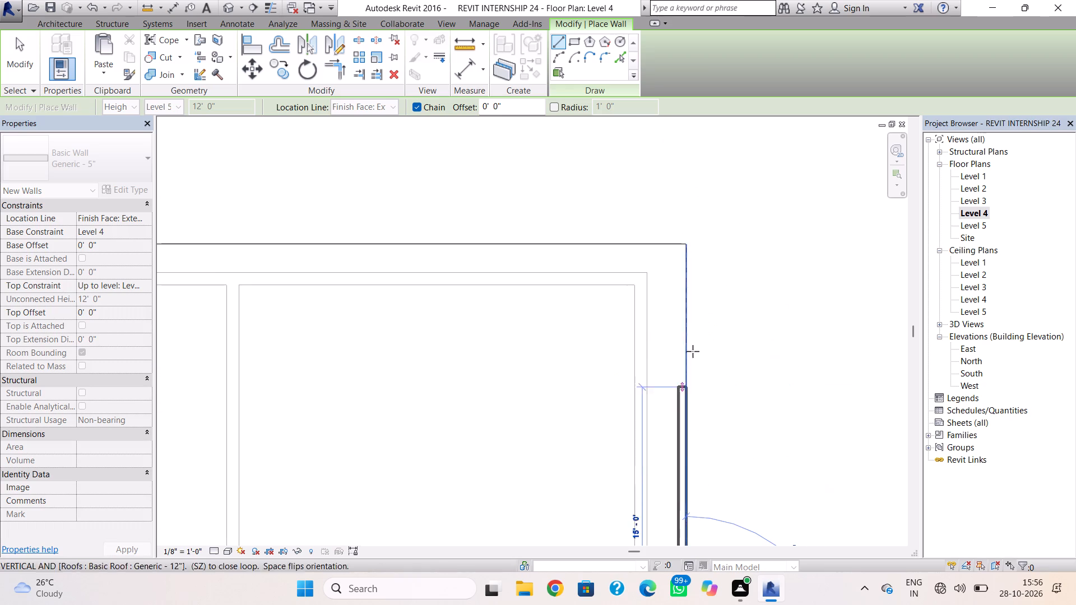
left_click(691, 246)
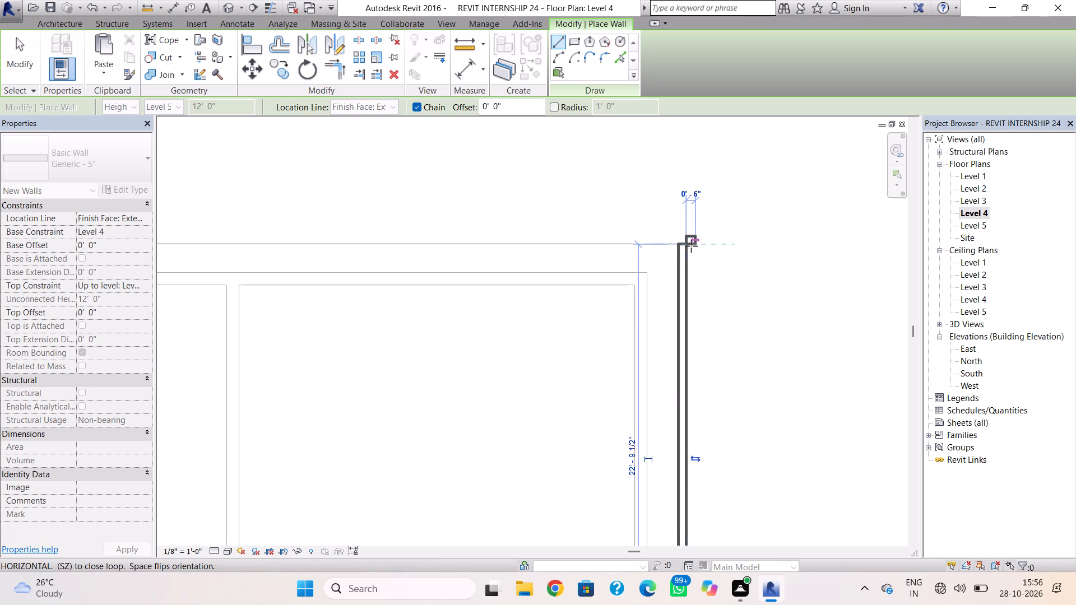
key("Escape")
Draw a Generic - 5" wall about 51' 8" long along the main roof's north edge, flipped inward to close the perimeter.
left_click(672, 244)
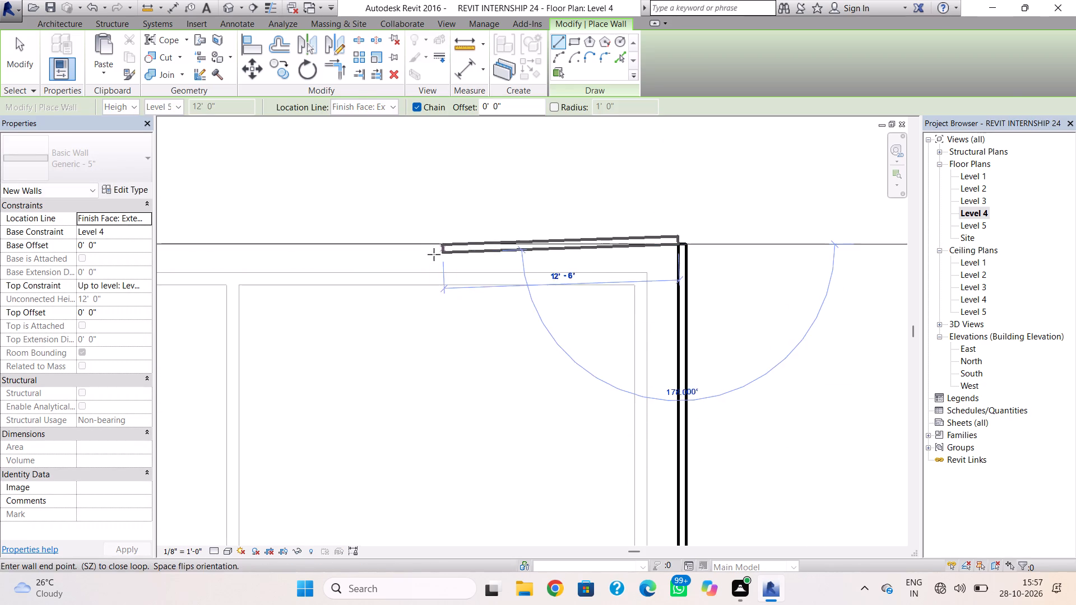
key("space")
scroll(460, 243, "down", 1)
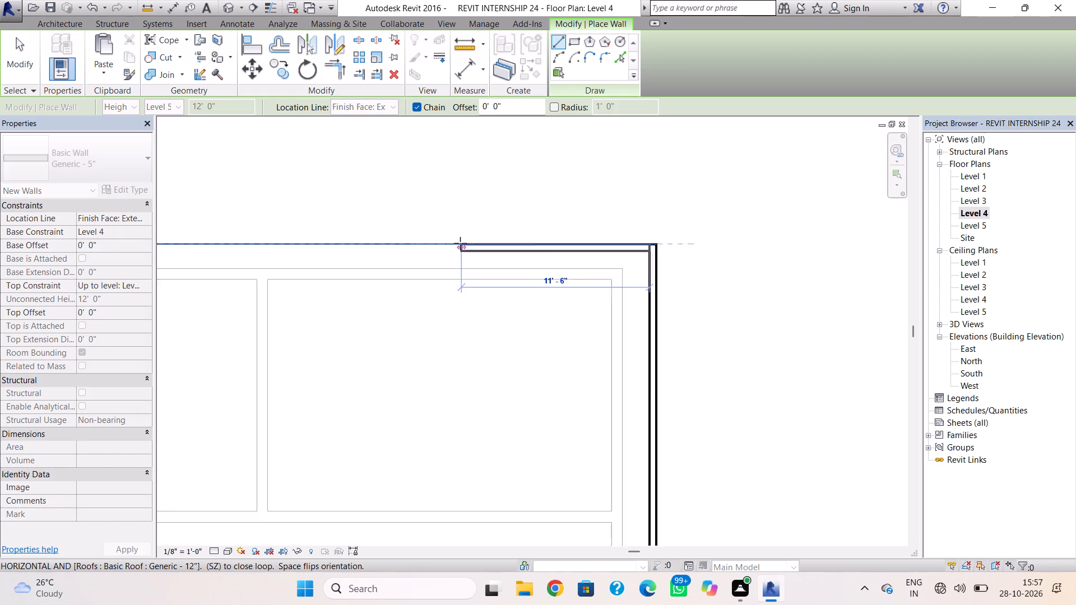
scroll(460, 243, "down", 2)
middle_click_drag(464, 243, 700, 235)
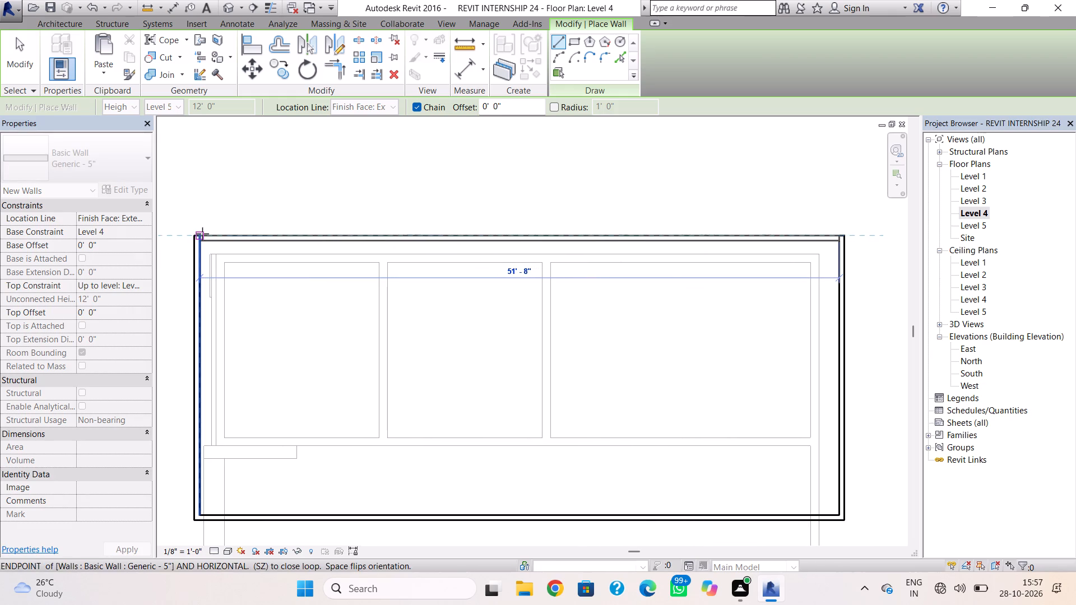
left_click(202, 234)
key("Escape")
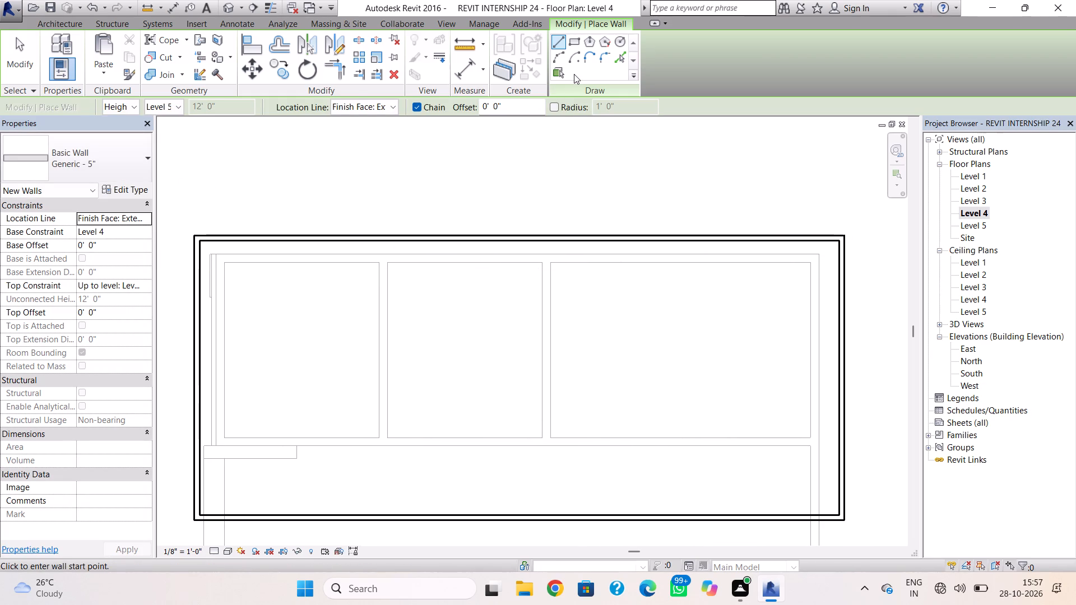
Examine the new roof perimeter walls in the 3D view and compare them with the Level 4 and Level 3 floor plans.
left_click(232, 7)
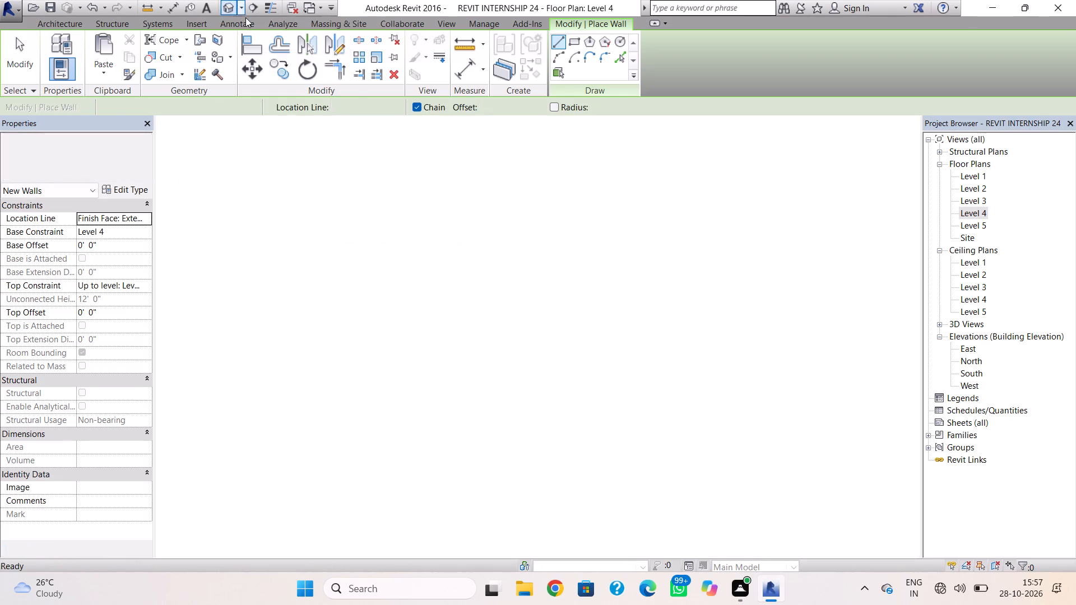
key("Escape")
left_click(431, 156)
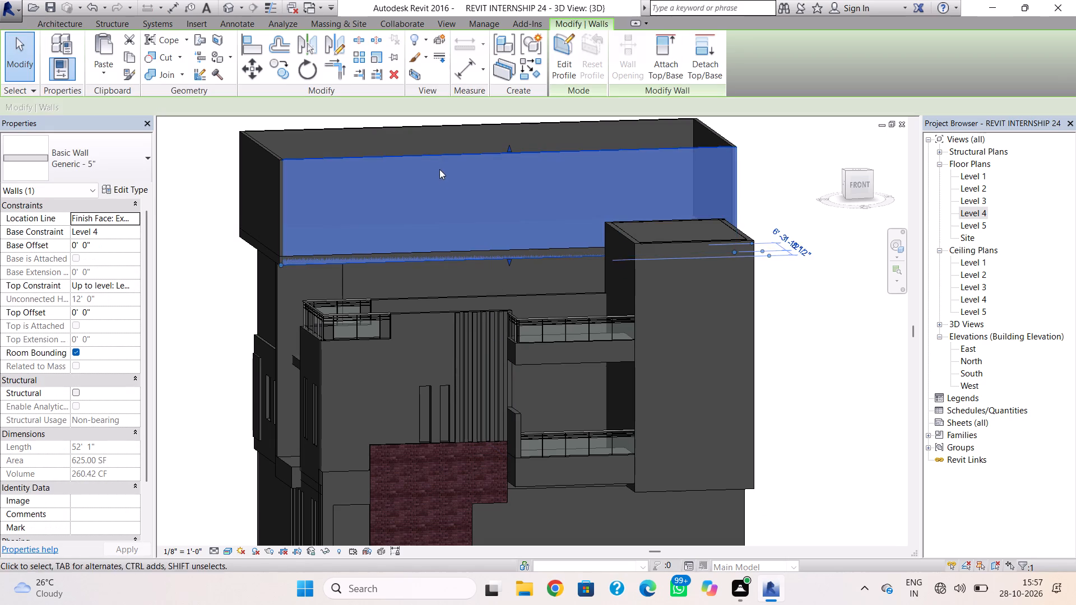
middle_click_drag(449, 204, 469, 260)
left_click(962, 211)
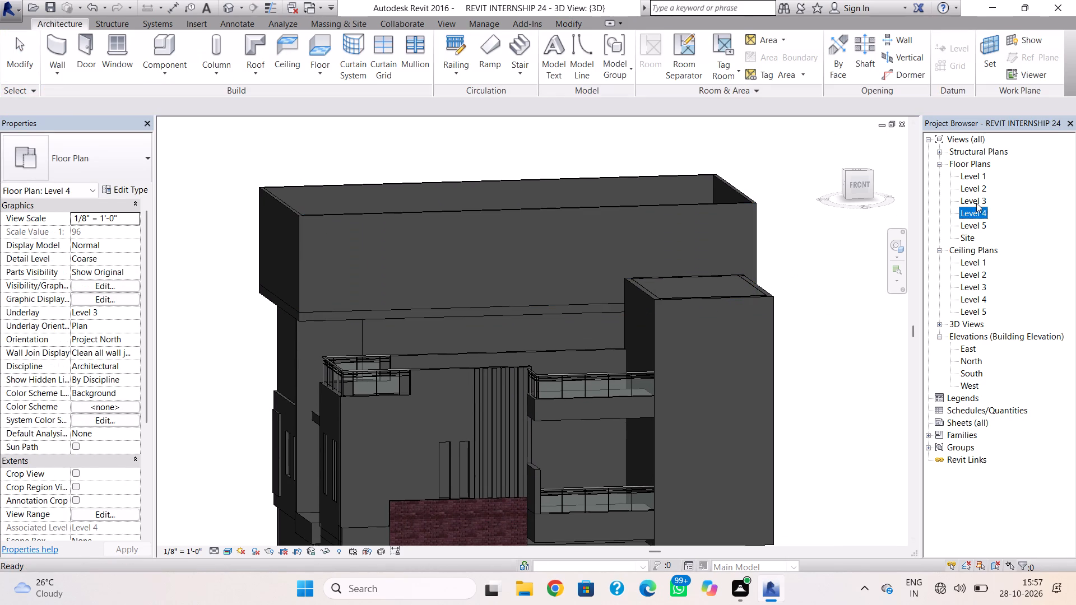
left_click(981, 210)
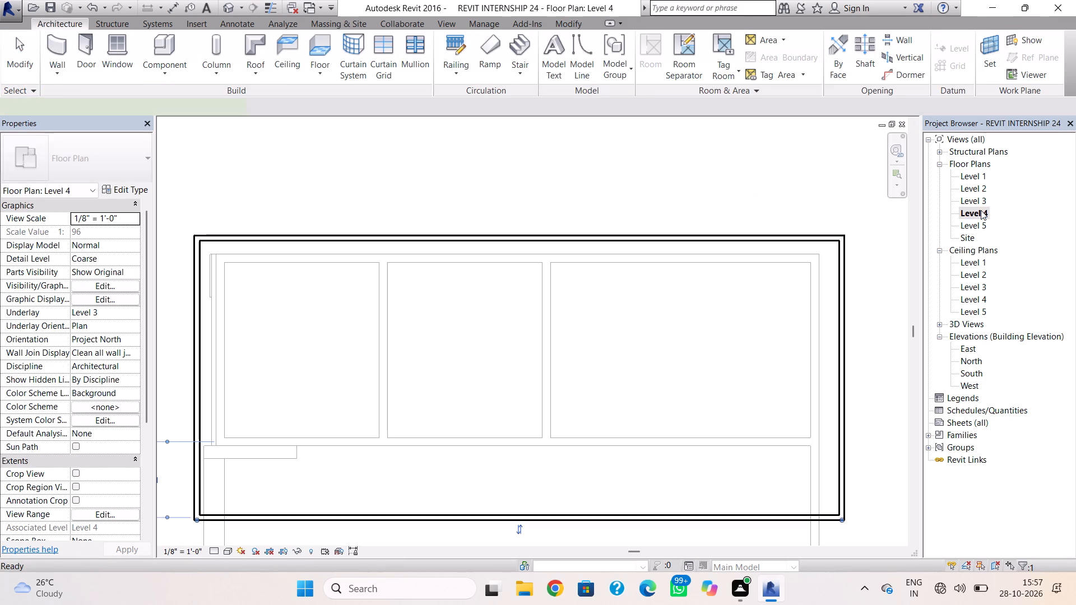
scroll(421, 424, "down", 1)
middle_click_drag(421, 424, 425, 415)
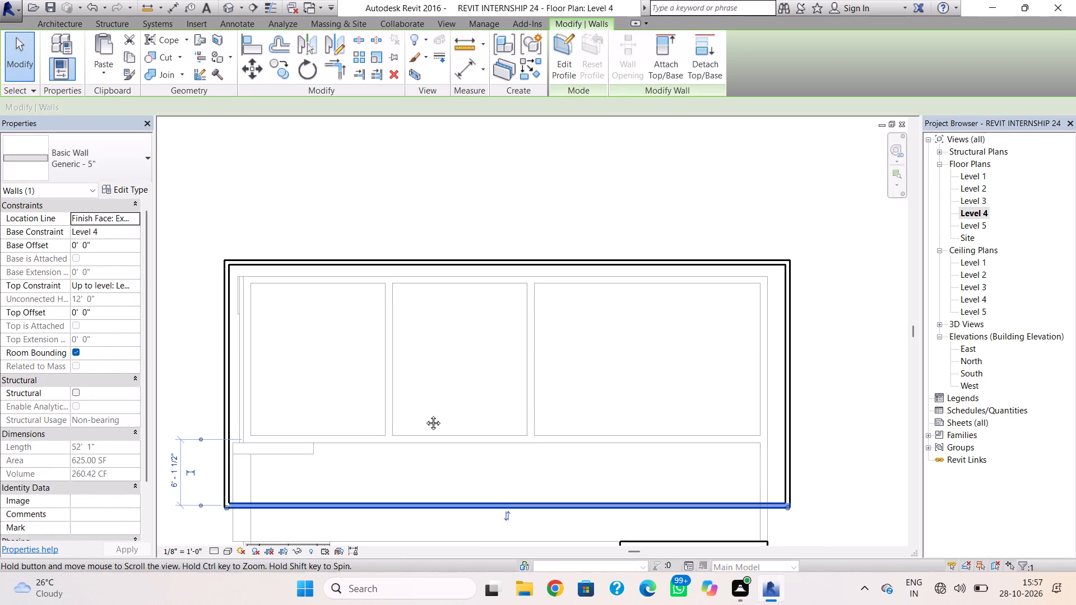
middle_click_drag(425, 415, 437, 383)
key("Escape")
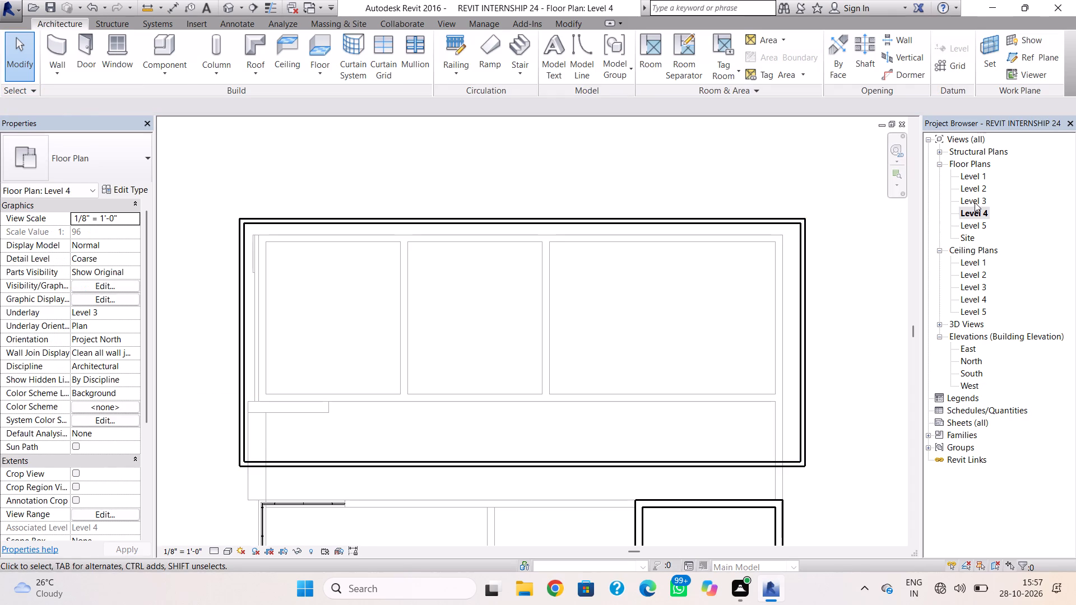
double_click(975, 202)
scroll(590, 392, "down", 7)
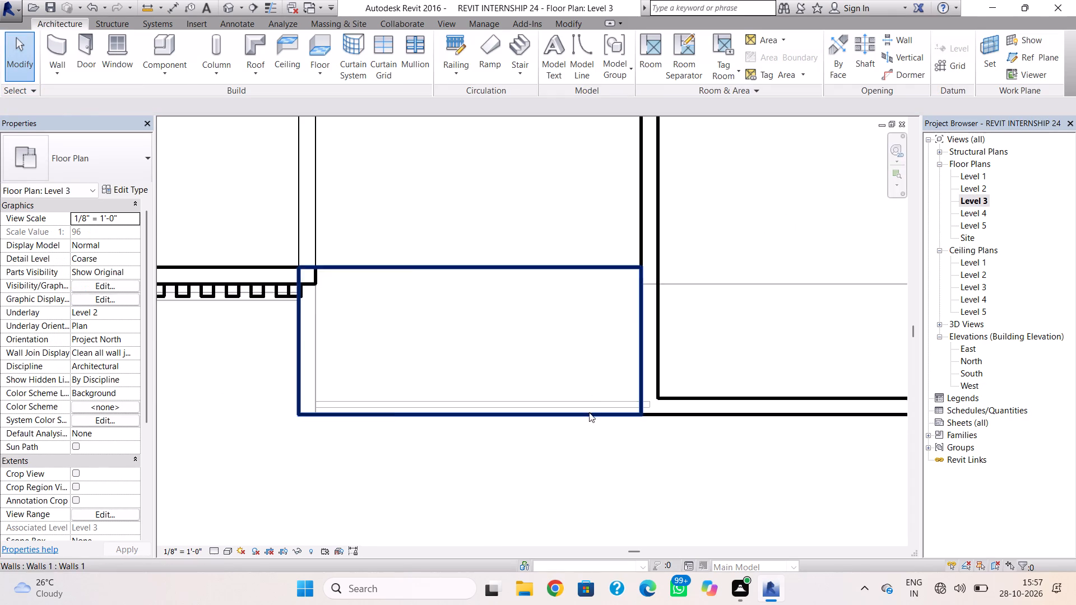
scroll(589, 412, "down", 2)
scroll(496, 322, "down", 2)
middle_click_drag(521, 393, 540, 442)
scroll(257, 268, "down", 2)
middle_click_drag(262, 280, 289, 355)
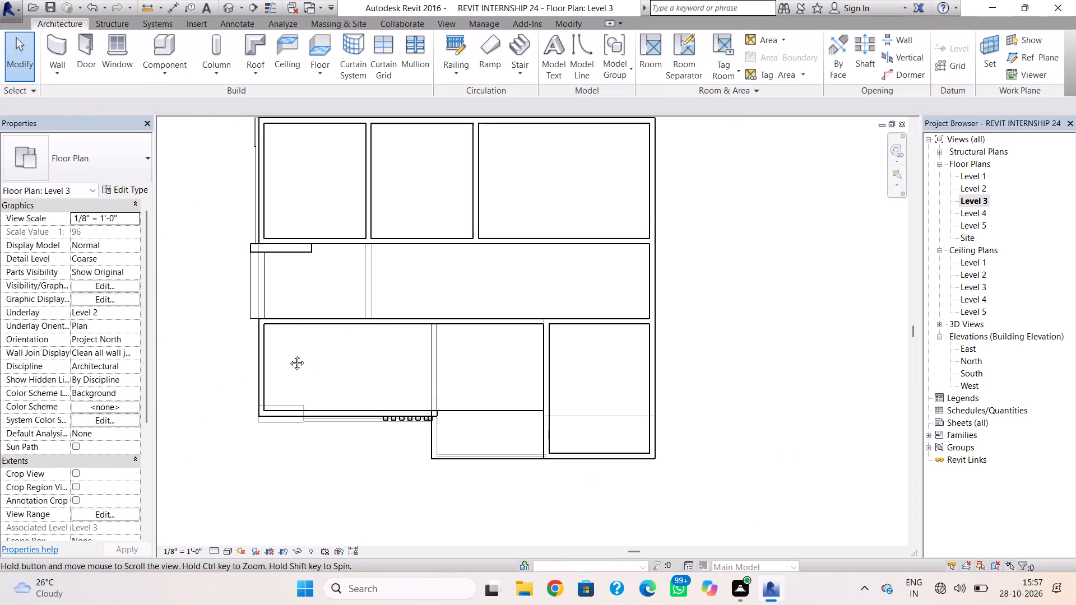
middle_click_drag(289, 355, 302, 383)
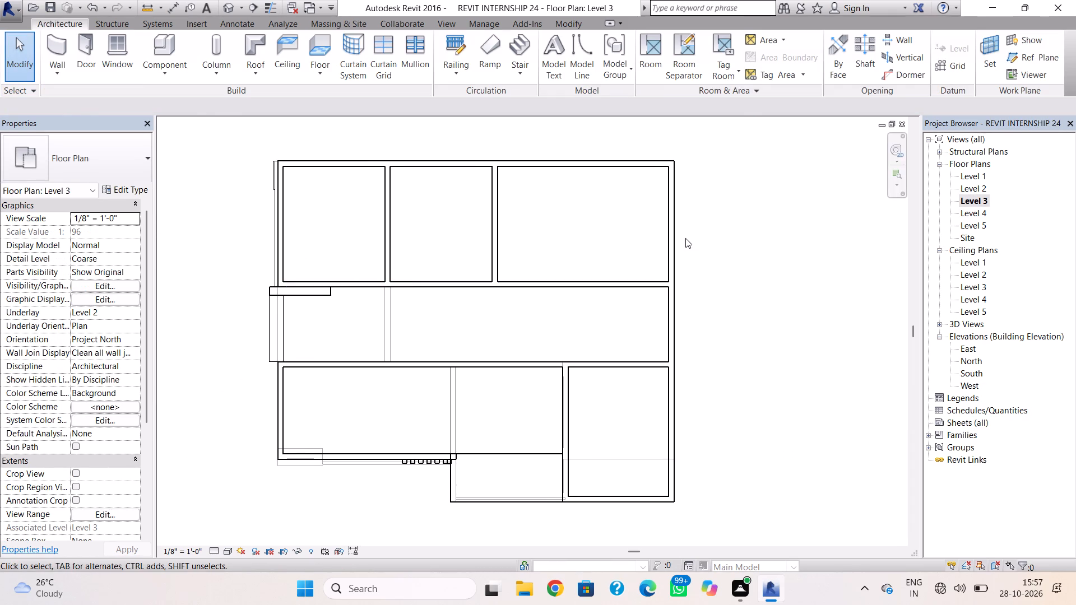
In the 3D view, raise the base of the west 5" perimeter wall to the top edge of the main roof slab.
left_click(229, 9)
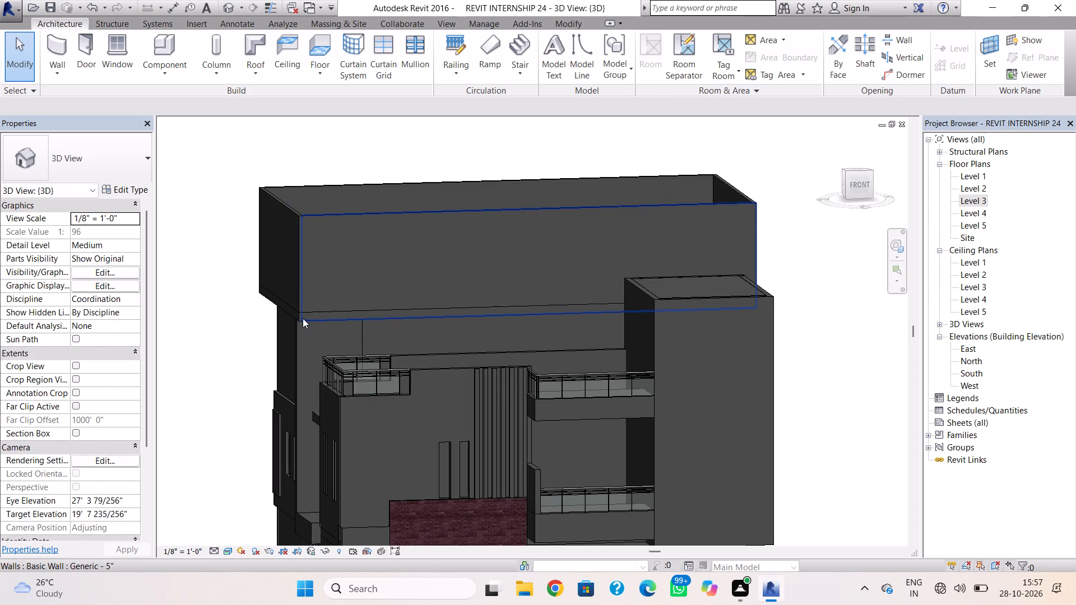
scroll(300, 318, "up", 5)
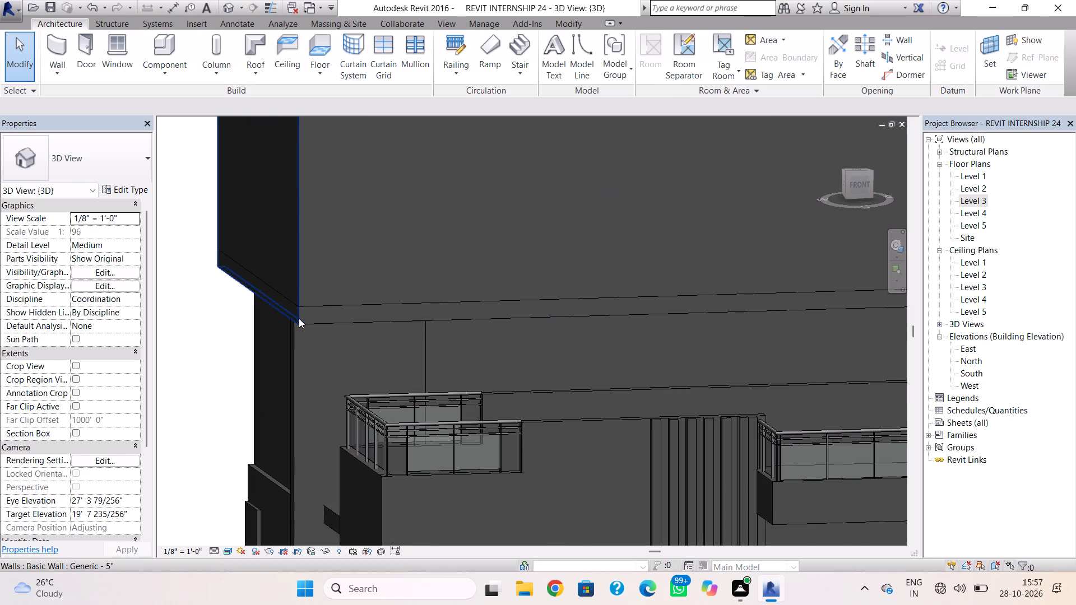
scroll(299, 318, "up", 3)
left_click(300, 277)
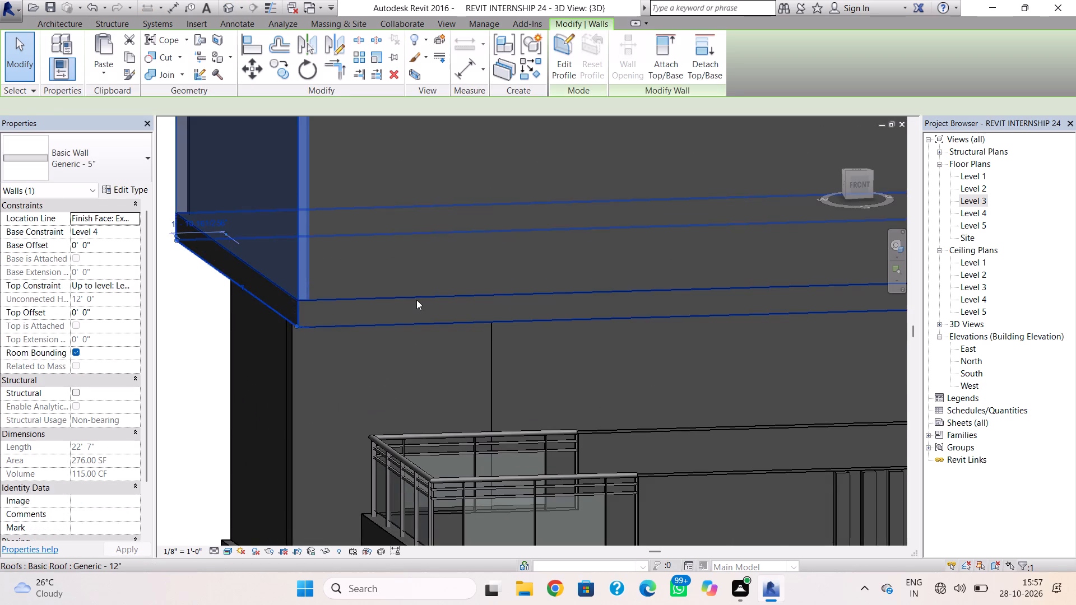
scroll(416, 300, "down", 1)
left_click_drag(266, 290, 273, 260)
left_click(361, 267)
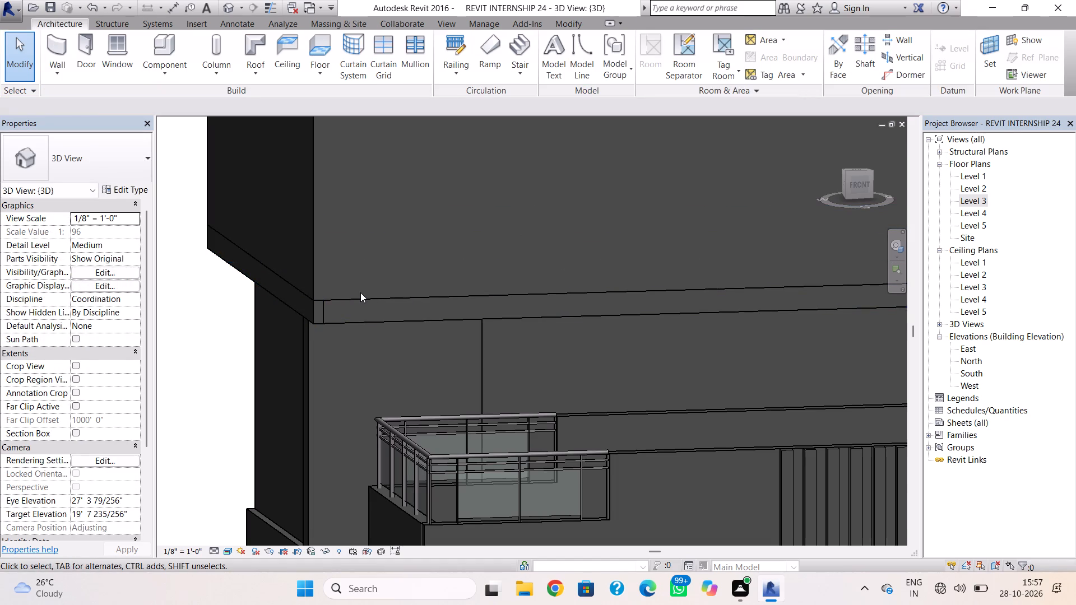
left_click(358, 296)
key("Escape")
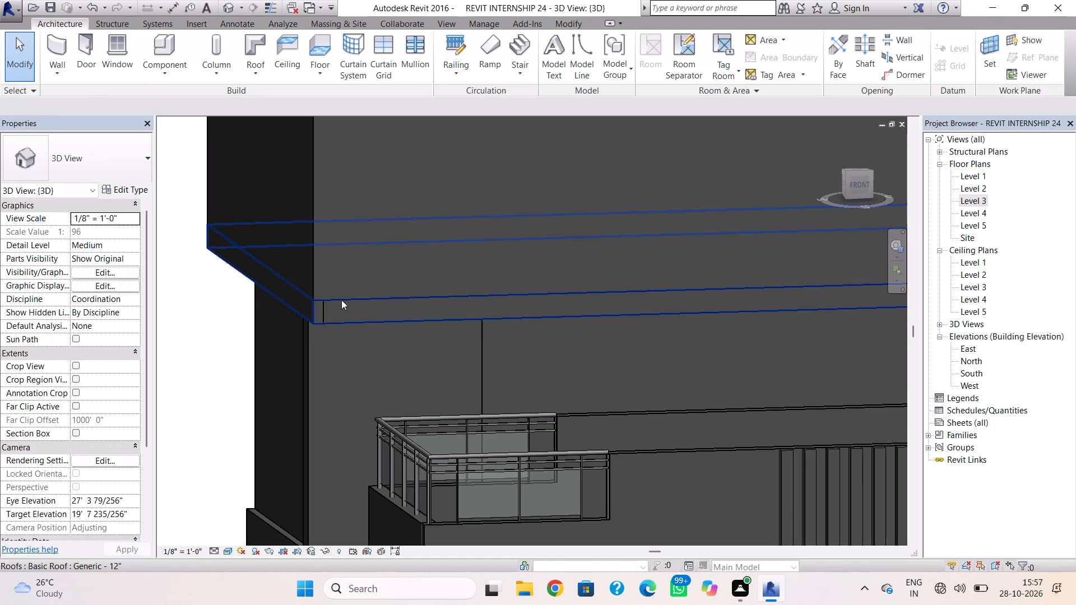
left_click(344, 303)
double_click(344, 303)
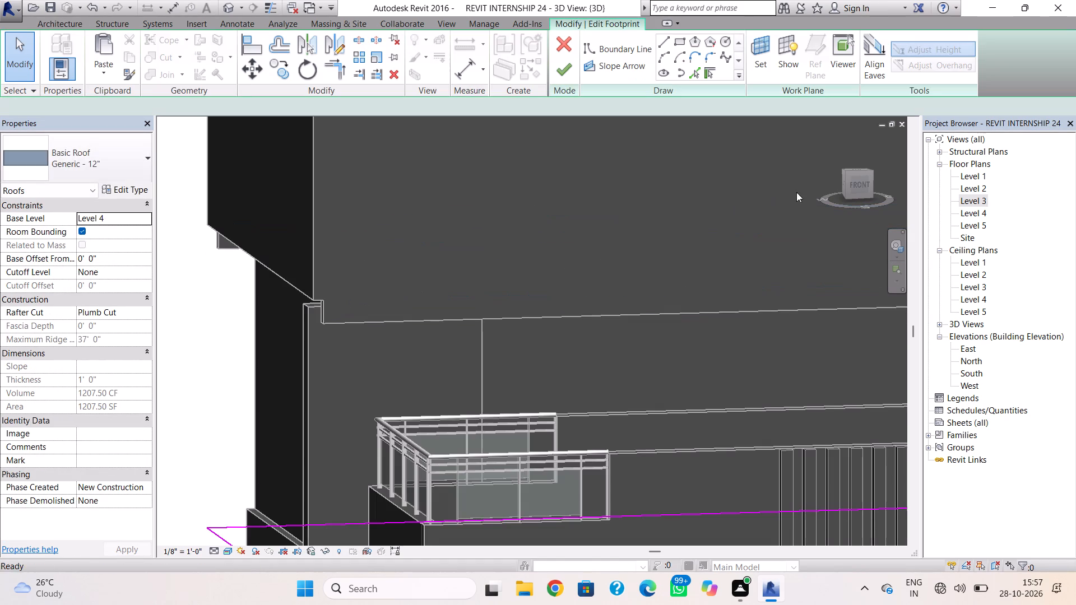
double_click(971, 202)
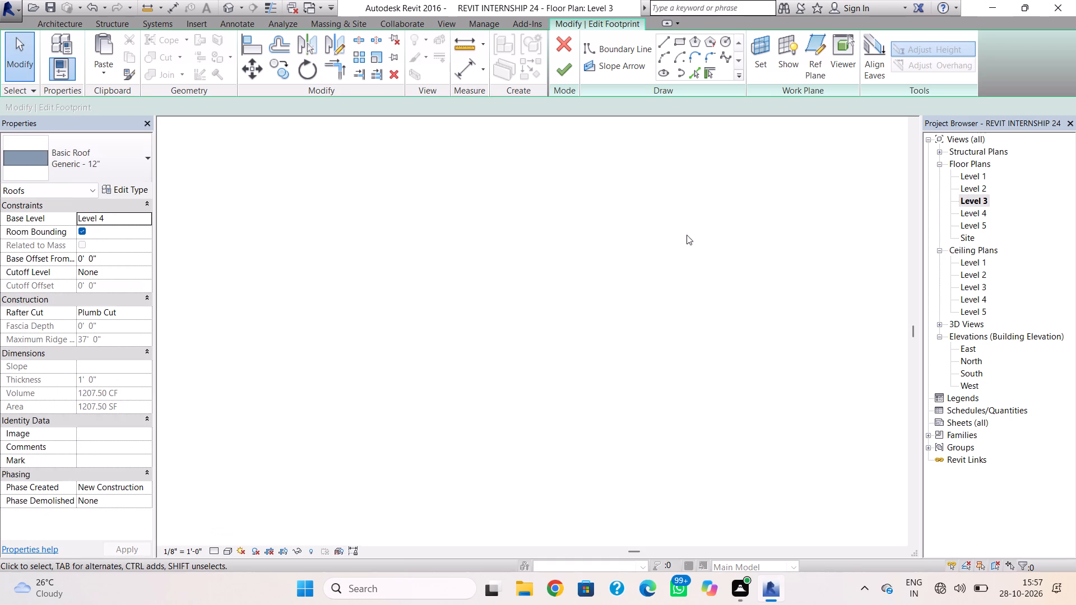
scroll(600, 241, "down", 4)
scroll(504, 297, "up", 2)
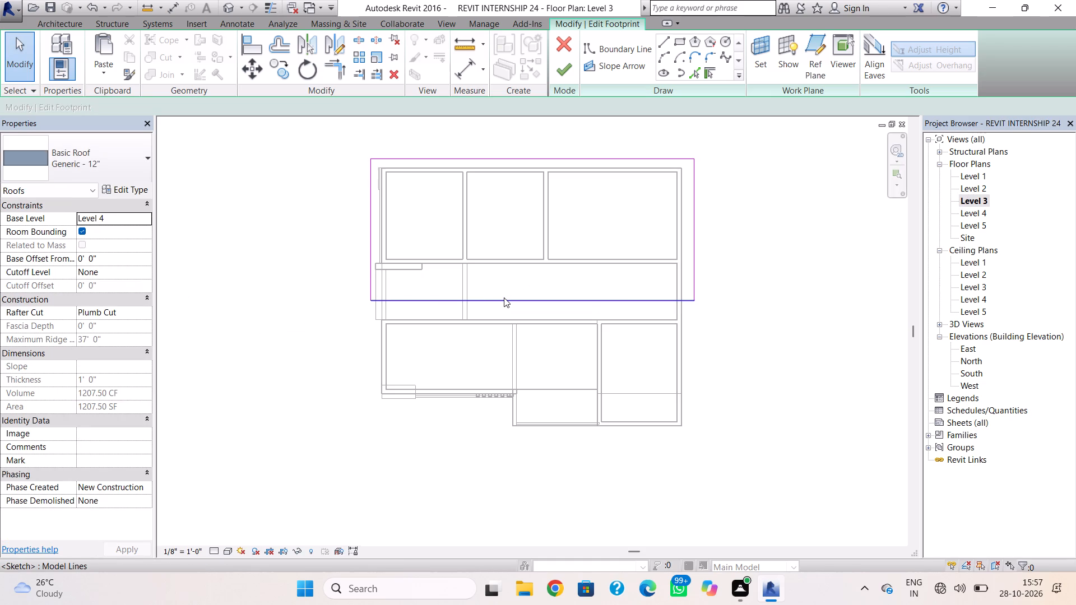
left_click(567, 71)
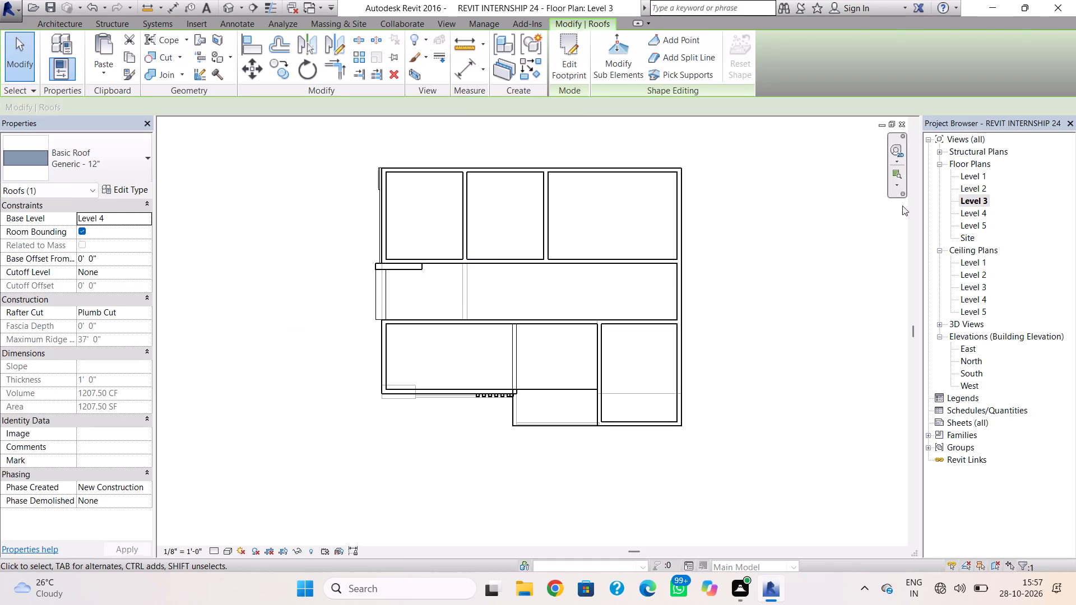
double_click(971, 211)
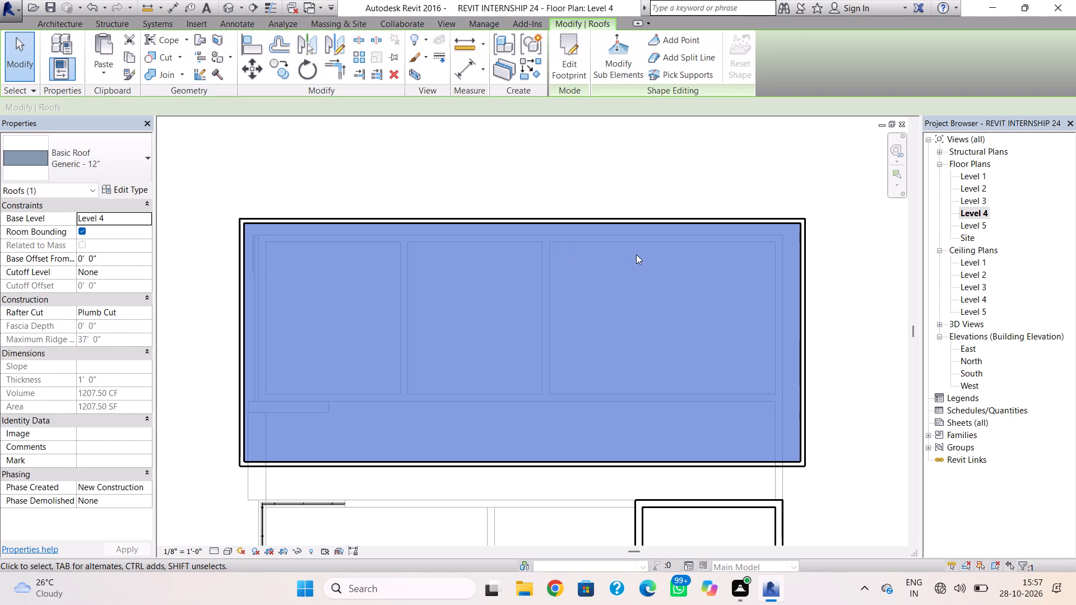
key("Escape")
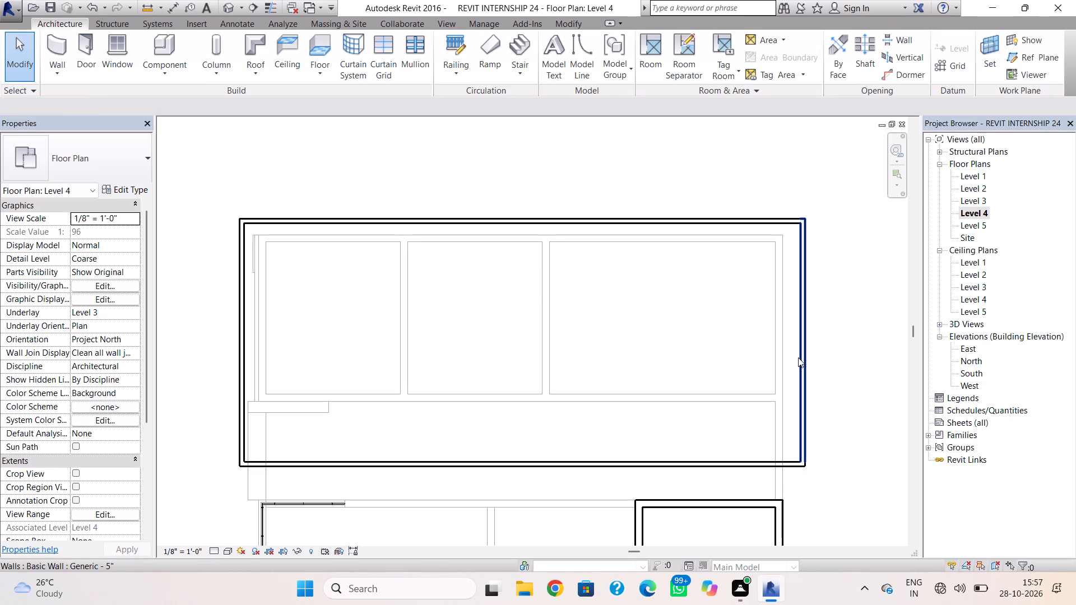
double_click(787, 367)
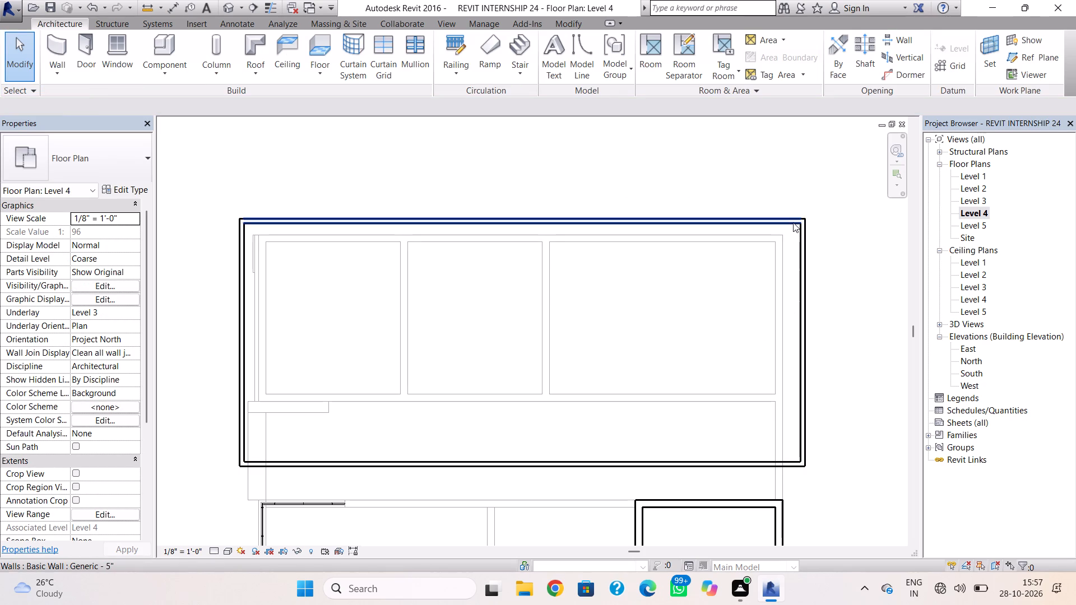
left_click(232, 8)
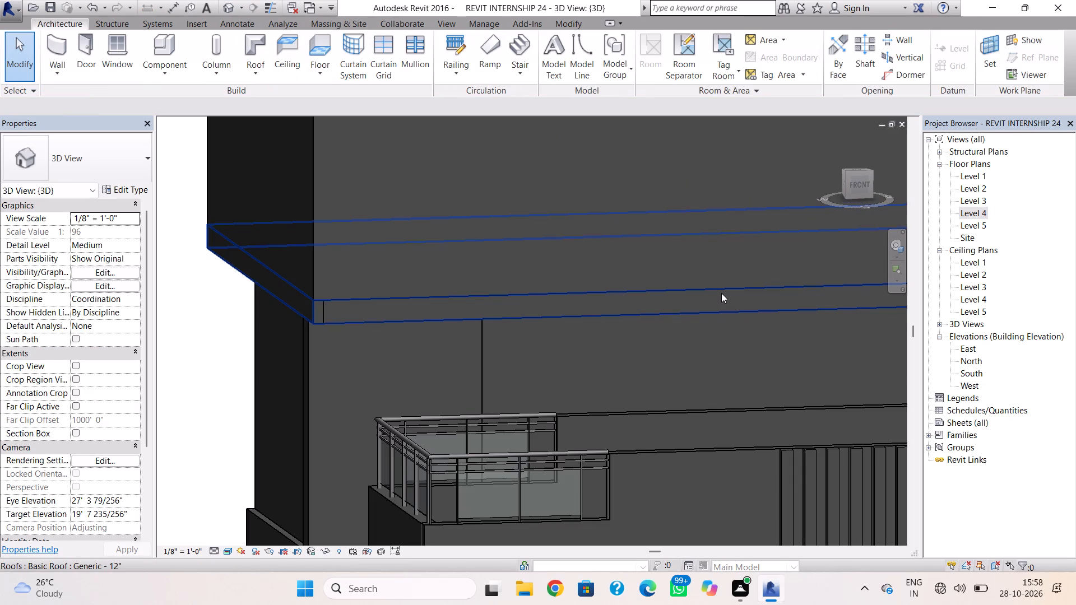
Open the main roof's footprint sketch for editing in the Level 4 floor plan.
double_click(721, 293)
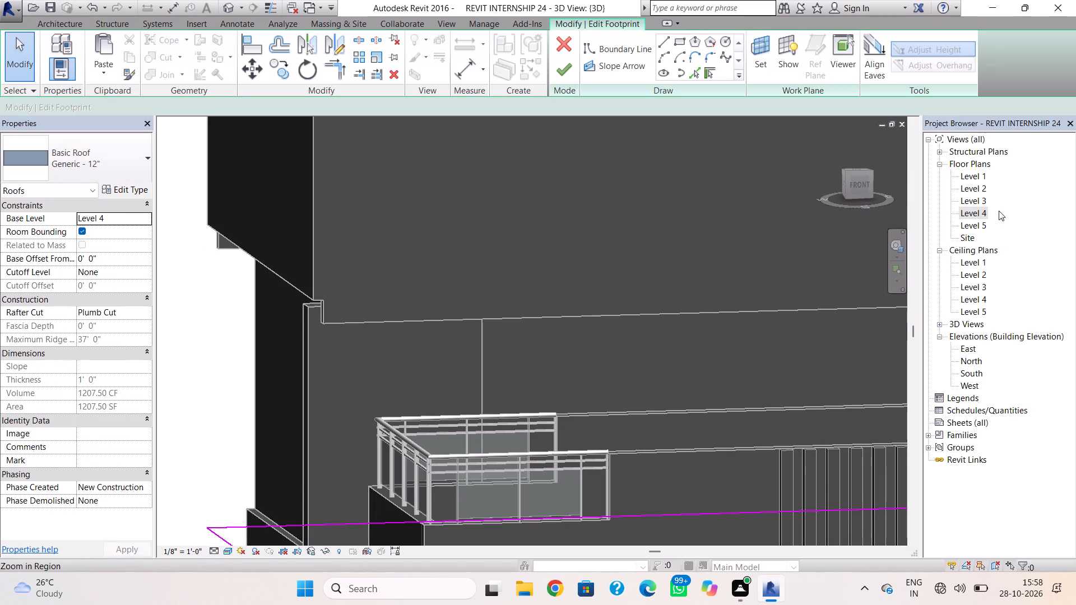
double_click(973, 212)
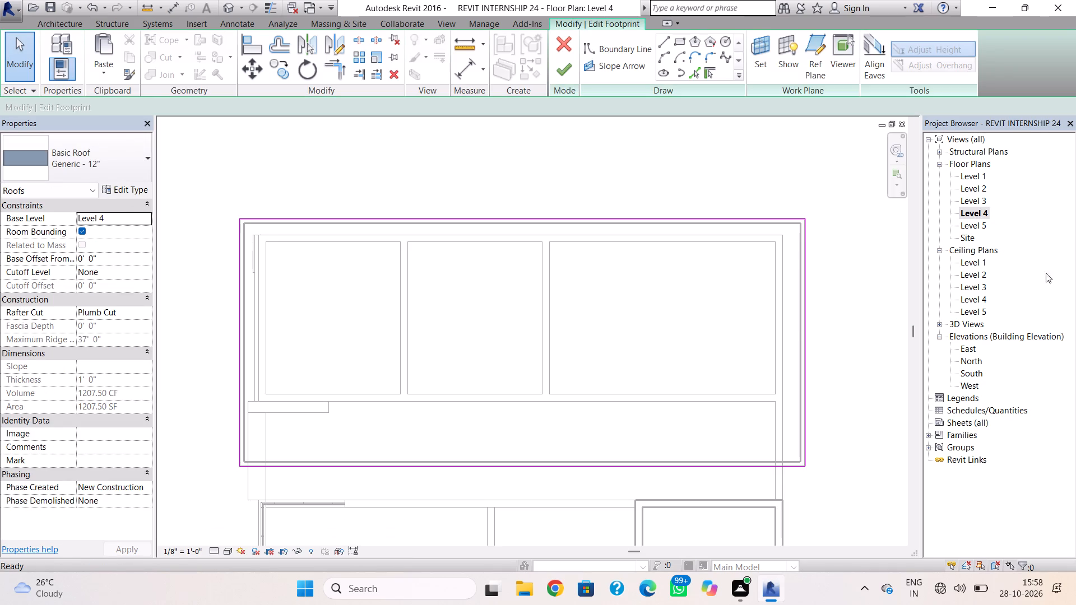
left_click(802, 325)
key("Escape")
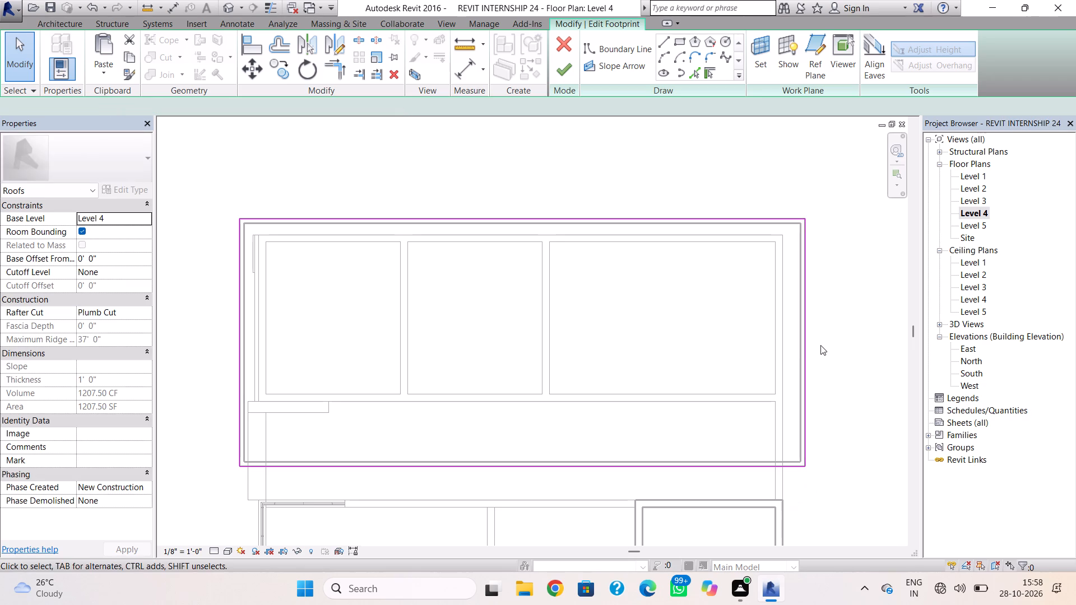
Nudge the east boundary line of the roof footprint inward to about the inner face of the east 5" wall.
left_click(804, 353)
key("Left")
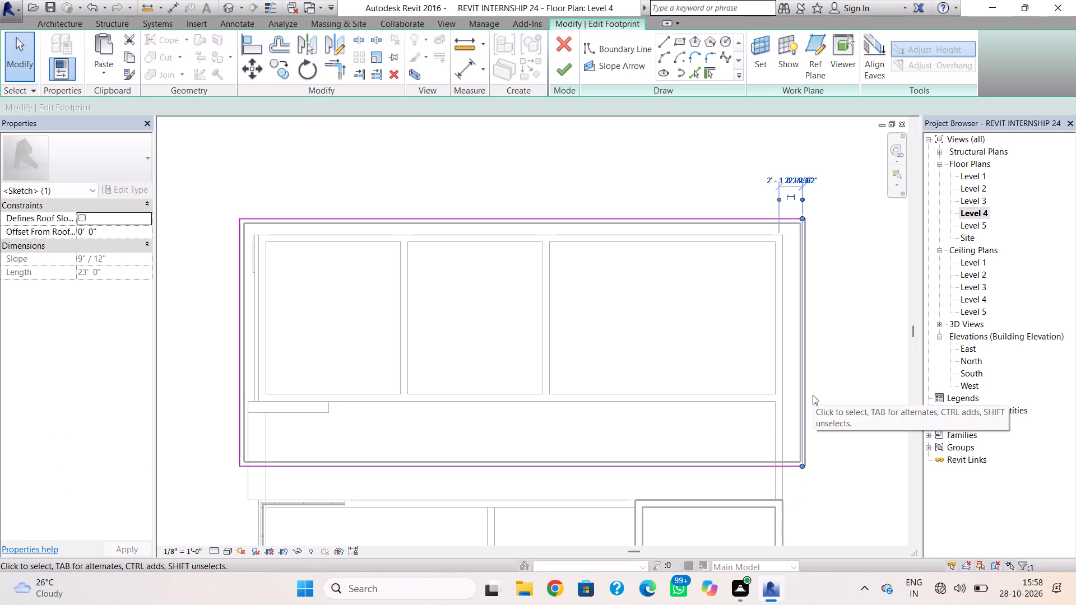
scroll(789, 378, "up", 6)
key("Left")
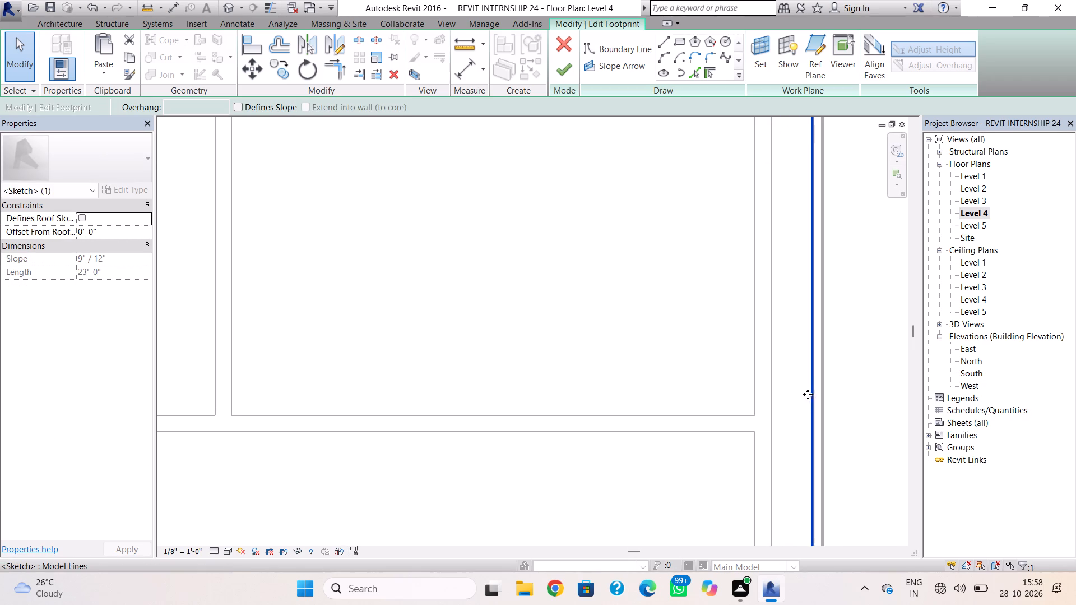
scroll(810, 400, "up", 3)
scroll(811, 415, "down", 3)
key("Left")
scroll(811, 429, "up", 2)
scroll(811, 429, "down", 3)
key("Right")
scroll(812, 430, "up", 3)
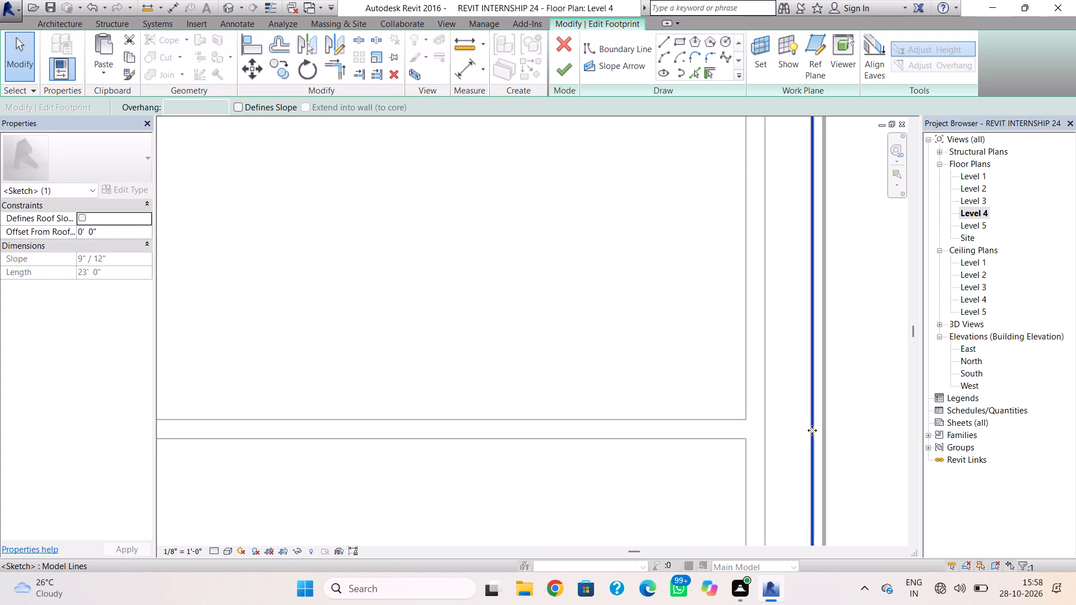
scroll(812, 430, "up", 9)
key("Left")
key("Left")
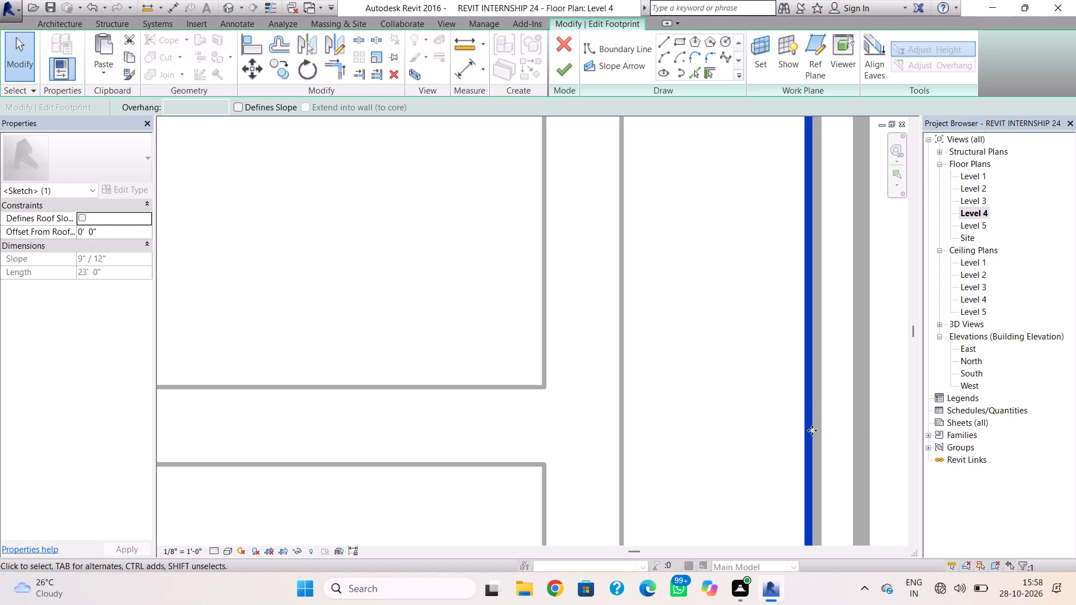
key("Left")
scroll(812, 431, "down", 13)
Nudge the south boundary line of the roof footprint inward to about the inner face of the south 5" wall.
middle_click_drag(789, 453, 808, 287)
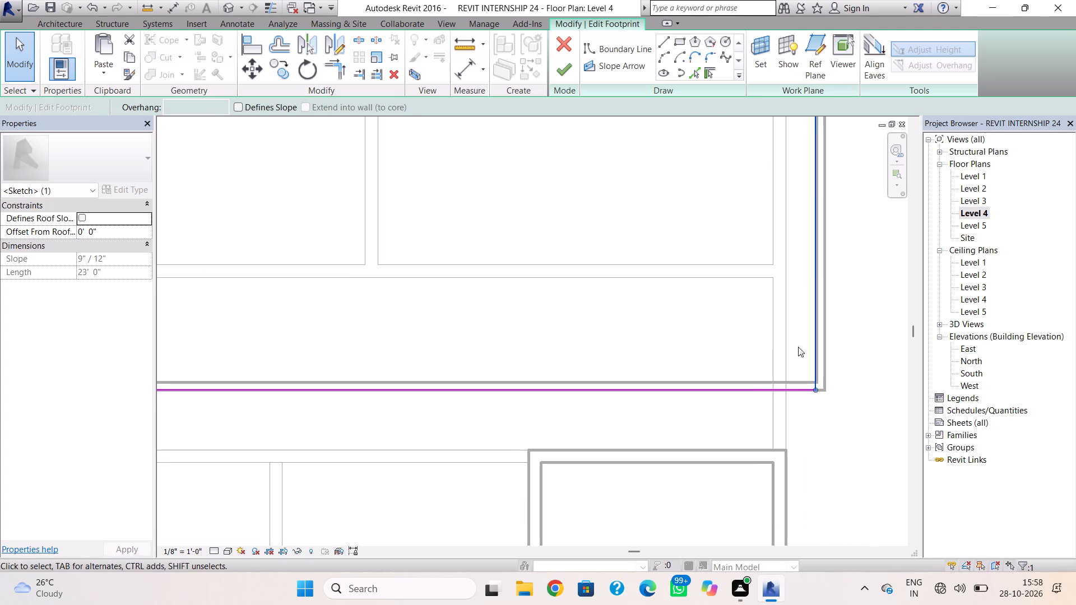
left_click(790, 391)
key("Up")
key("Up")
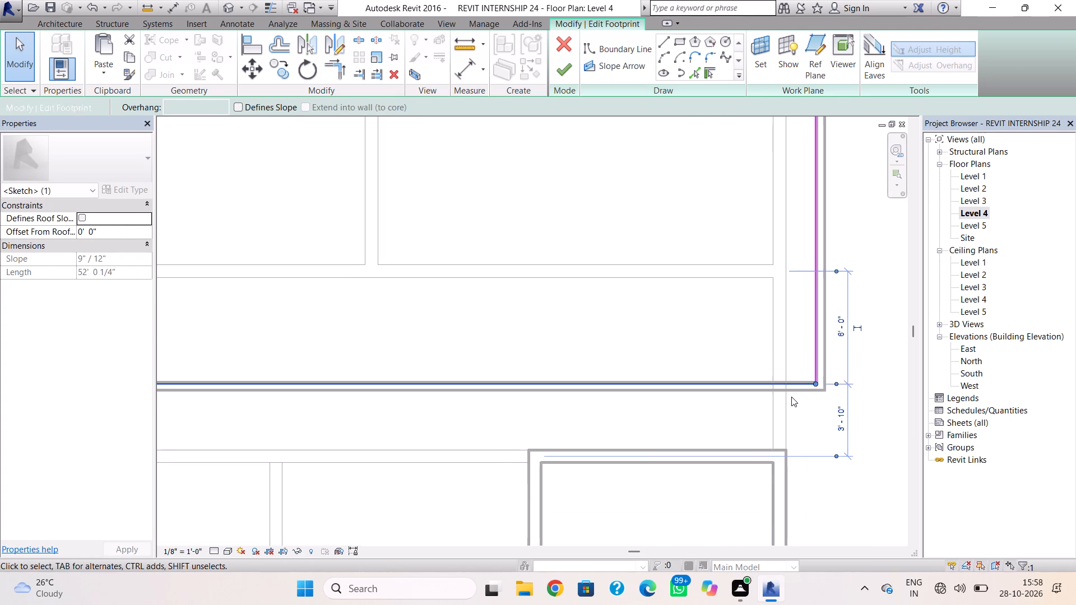
Nudge the south boundary line of the roof footprint one more increment inward, against the inner face of the south 5" wall.
key("Up")
scroll(754, 374, "up", 8)
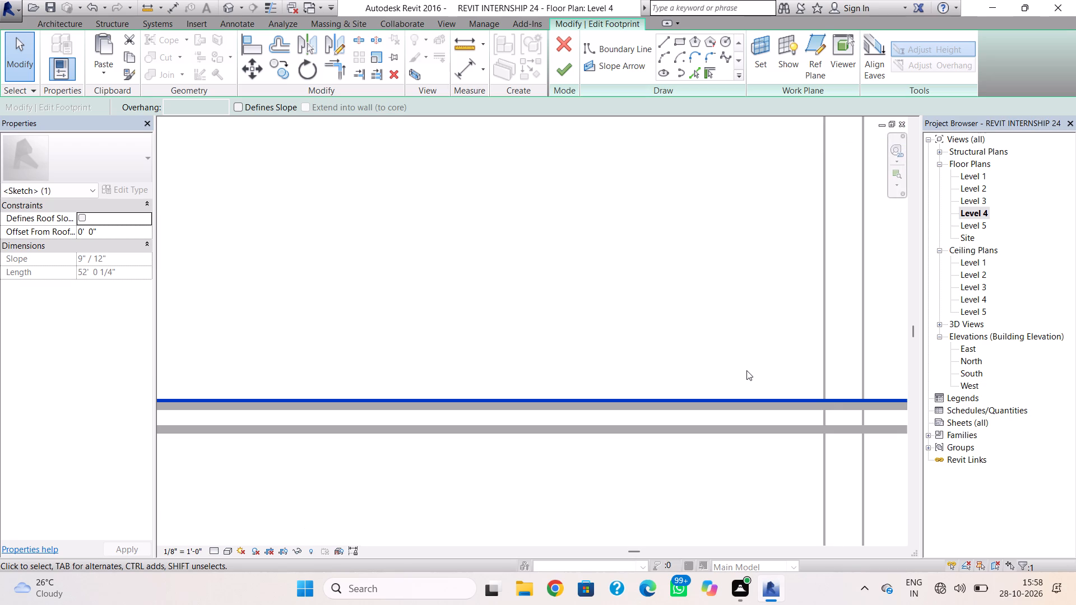
Nudge the west boundary line of the roof footprint inward to about the inner face of the west 5" wall.
scroll(526, 389, "down", 11)
middle_click_drag(476, 388, 748, 390)
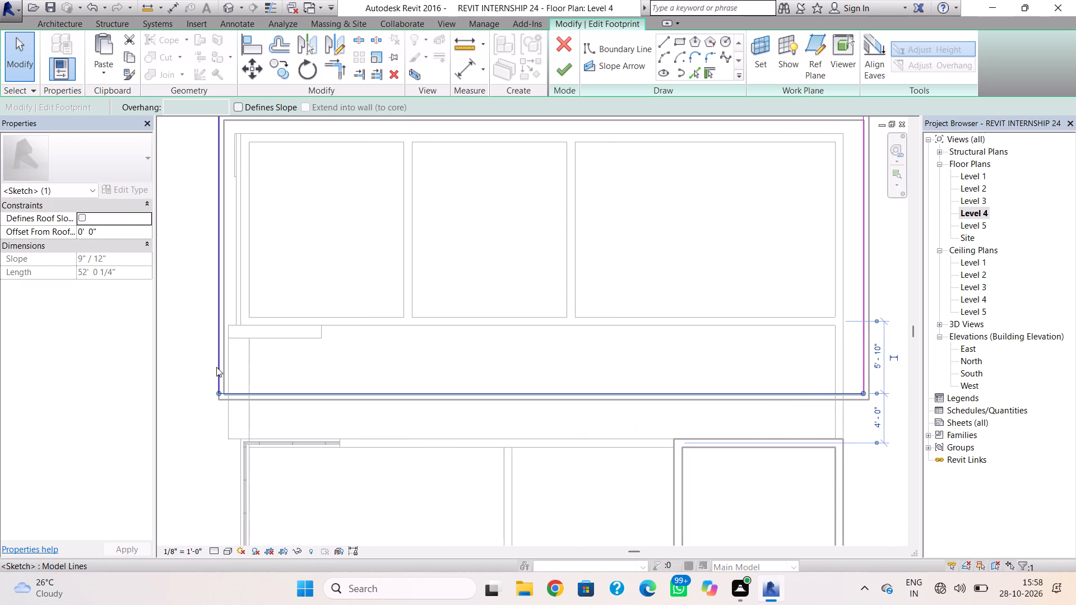
left_click(216, 367)
scroll(222, 369, "up", 9)
key("Right")
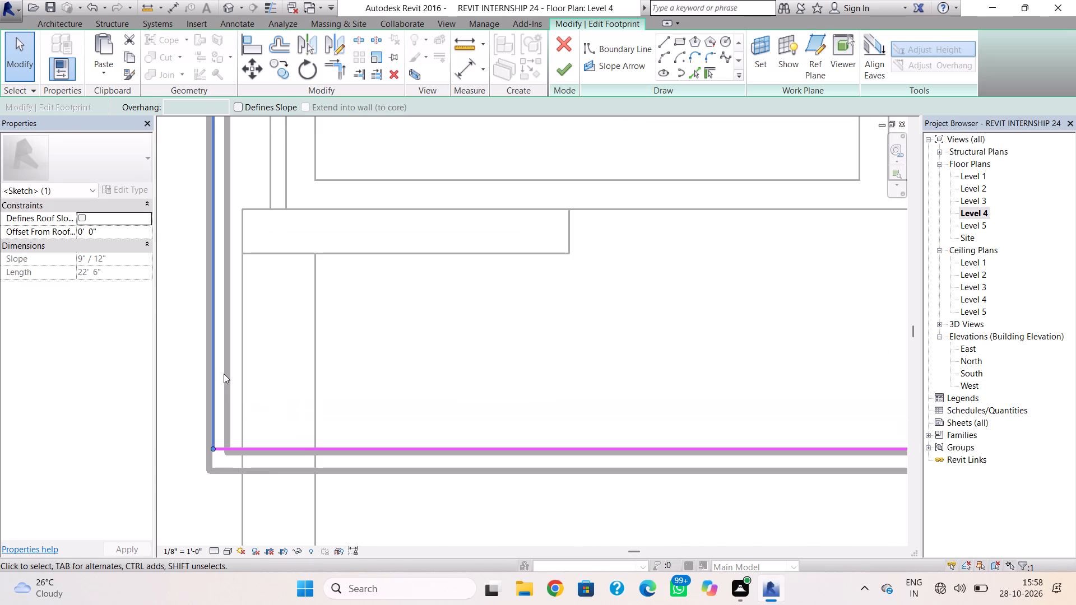
key("Right")
key("Right")
key("Right")
key("Right")
key("Right")
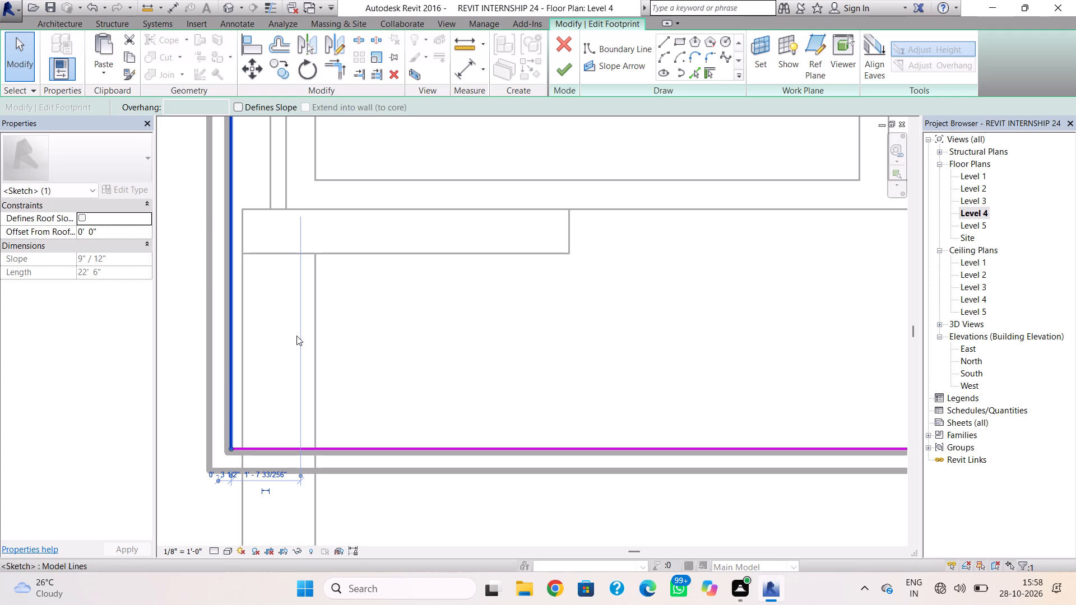
Nudge the north boundary line inward to about the inner face of the north 5" wall and finish the roof footprint.
scroll(386, 296, "down", 7)
middle_click_drag(387, 326, 386, 403)
scroll(434, 271, "down", 3)
middle_click_drag(433, 289, 400, 411)
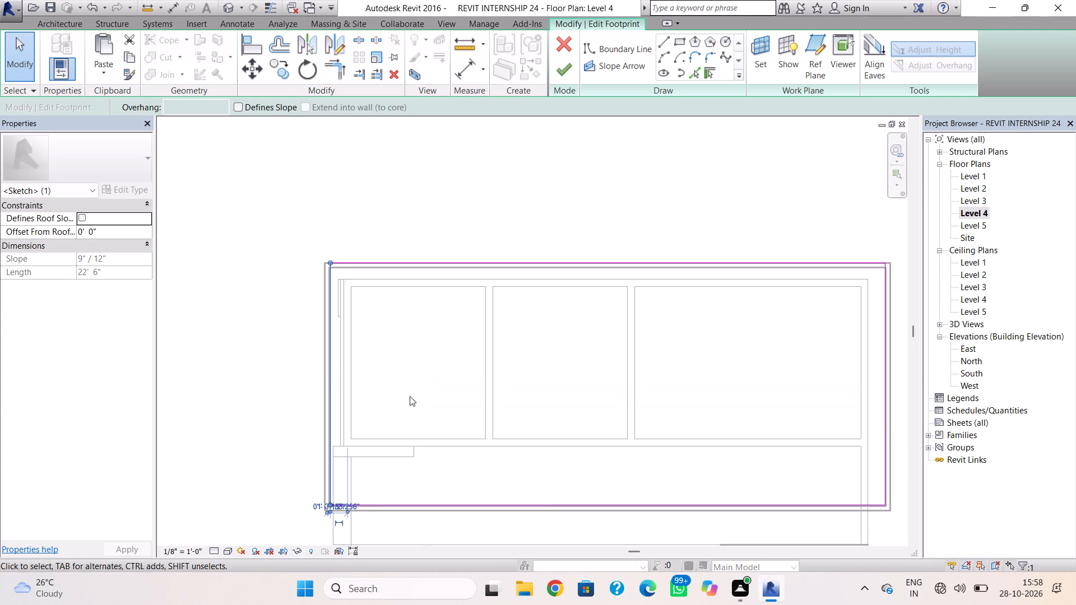
left_click(522, 264)
scroll(530, 273, "up", 3)
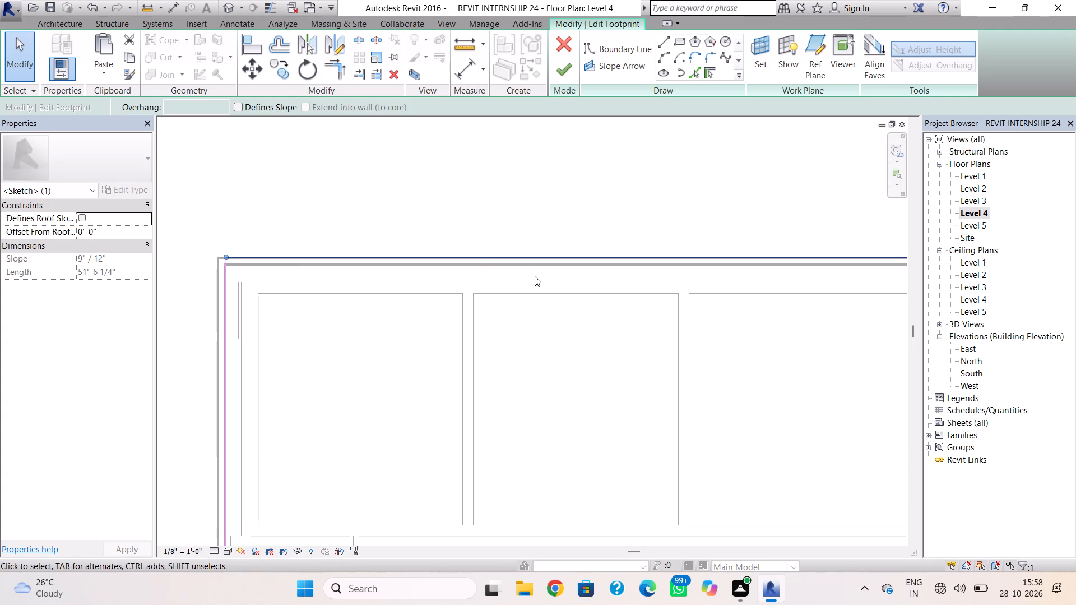
key("Down")
key("Down")
scroll(565, 275, "up", 2)
middle_click_drag(562, 281, 405, 359)
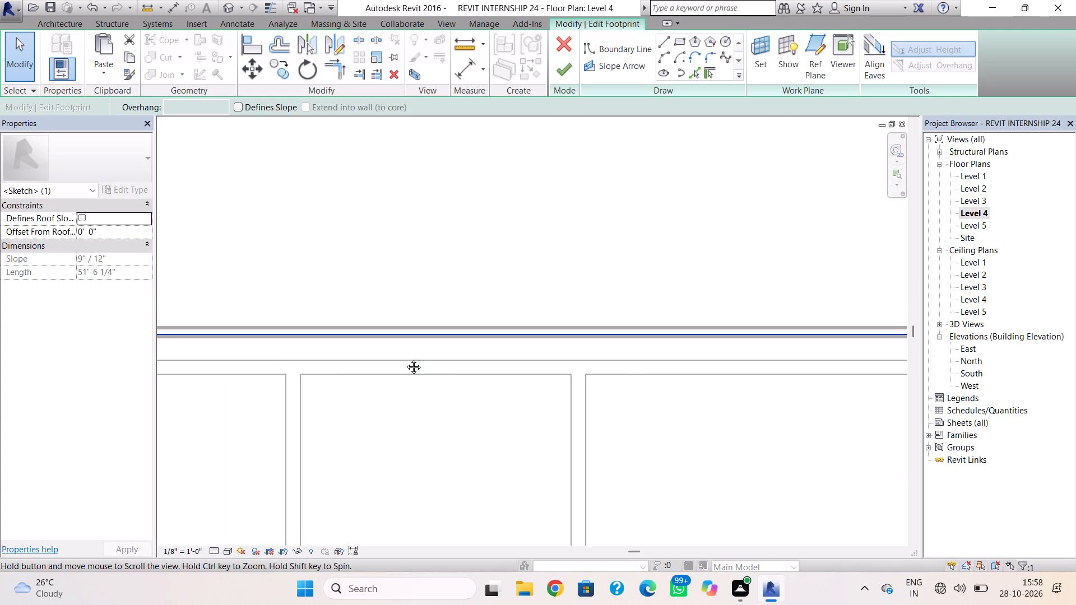
middle_click_drag(405, 359, 402, 359)
key("Down")
scroll(483, 342, "down", 2)
scroll(490, 345, "up", 4)
scroll(518, 343, "down", 1)
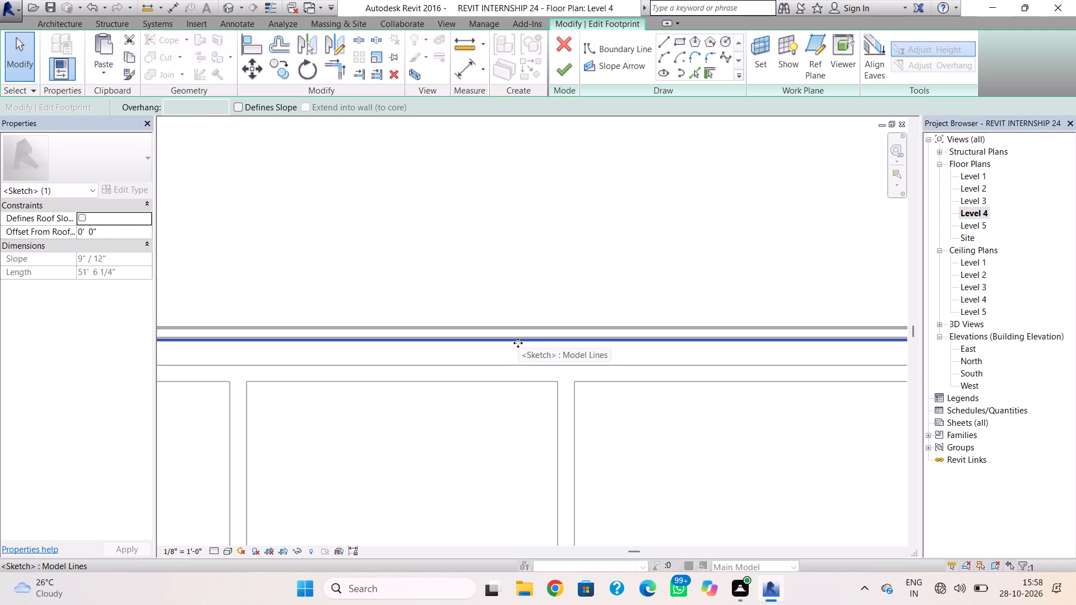
key("Down")
key("Up")
scroll(571, 285, "down", 3)
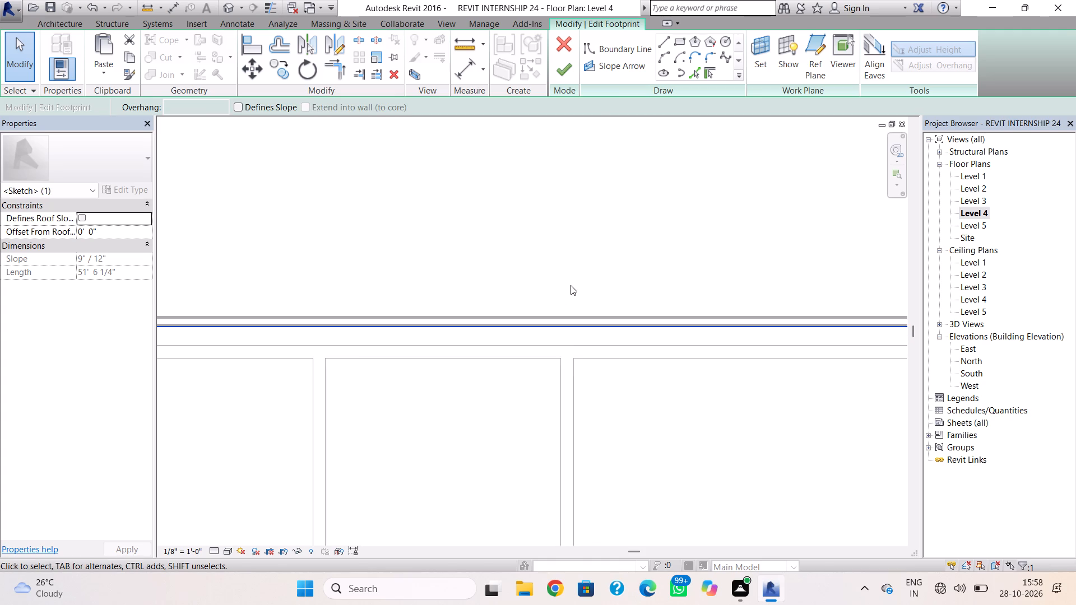
left_click(569, 67)
scroll(639, 376, "down", 2)
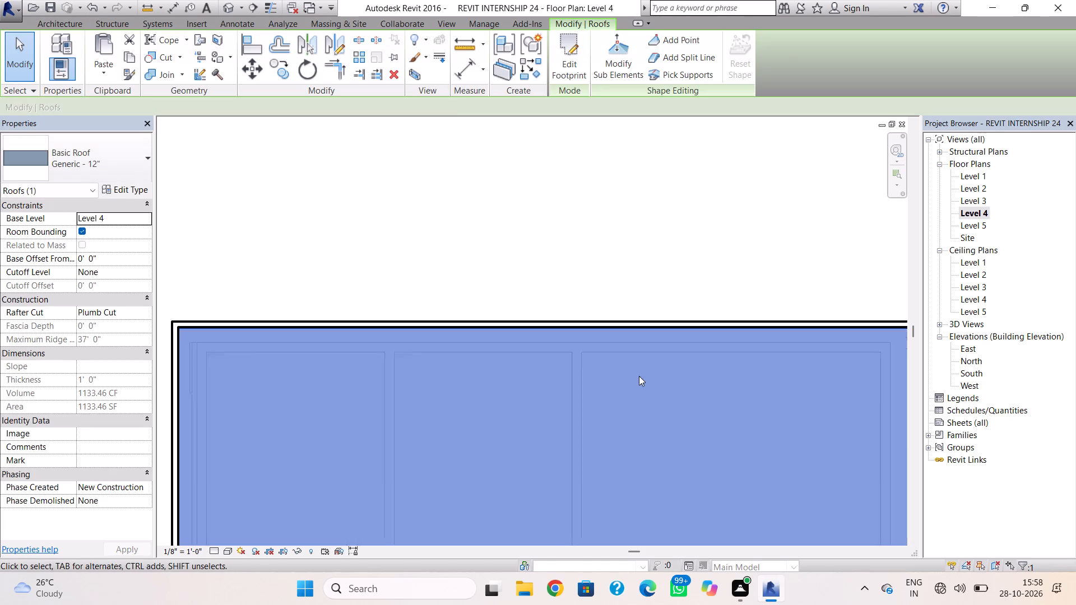
scroll(639, 376, "down", 3)
In the 3D view, lower the base of the west 5" perimeter wall to Level 4, giving a base offset of 0' 0".
left_click(226, 4)
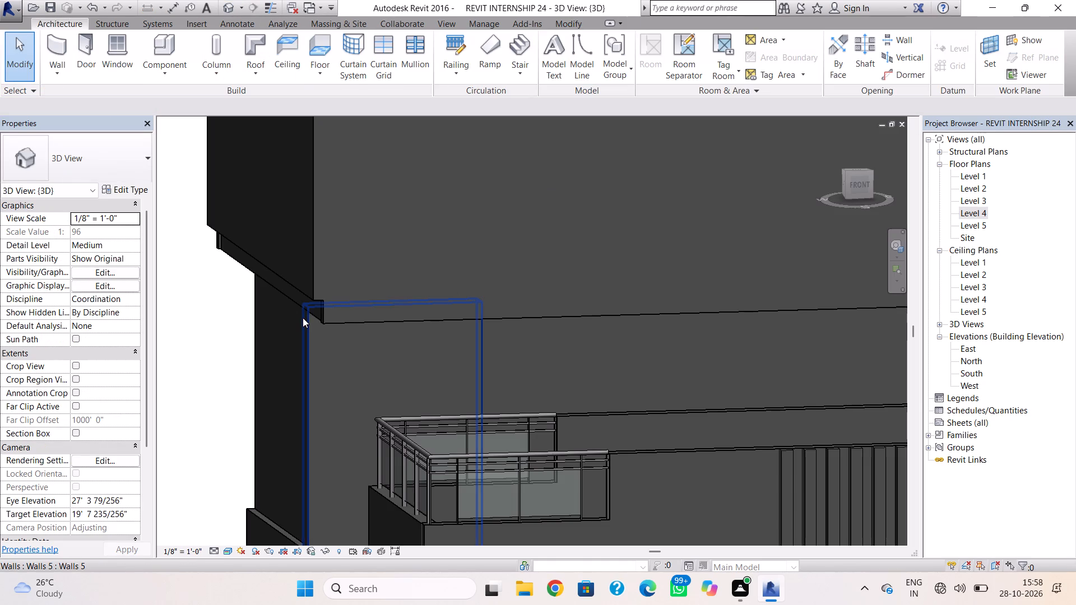
right_click_drag(300, 323, 404, 292, "shift")
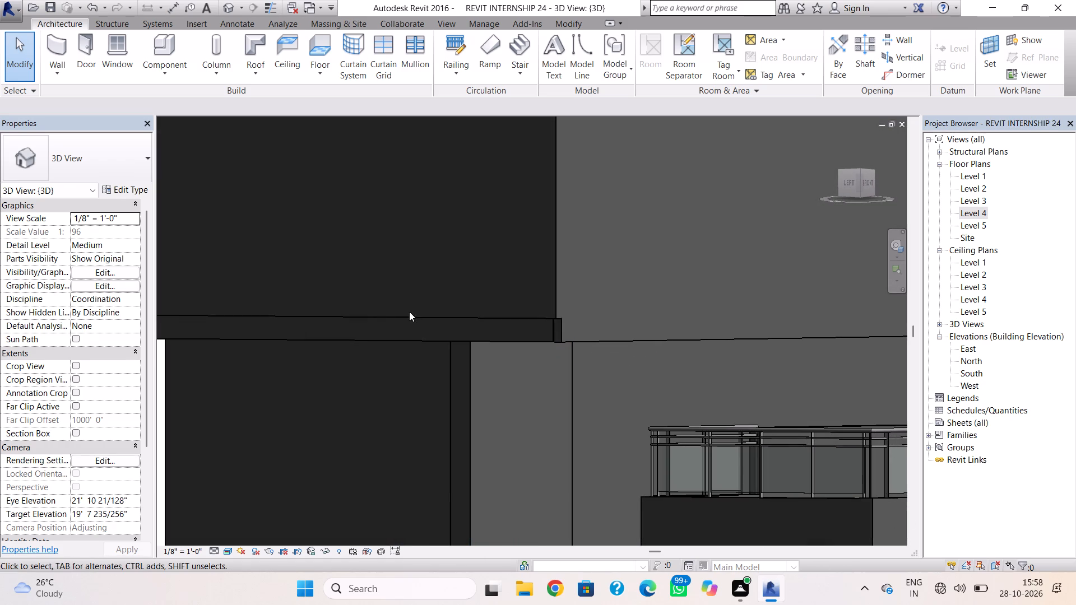
left_click(409, 311)
scroll(438, 323, "down", 1)
middle_click_drag(446, 329, 516, 311)
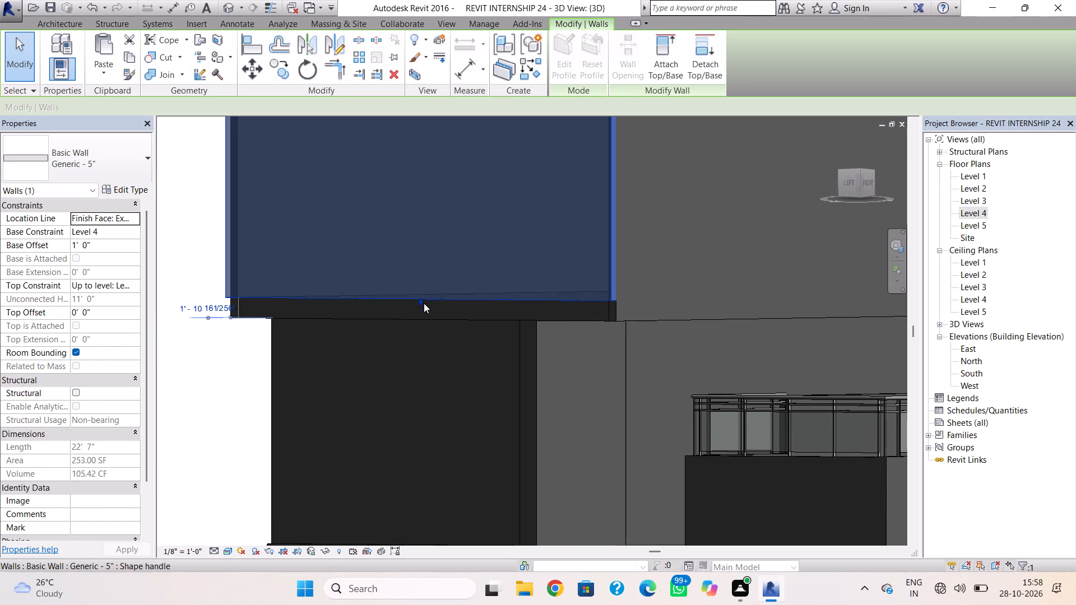
left_click_drag(423, 303, 424, 315)
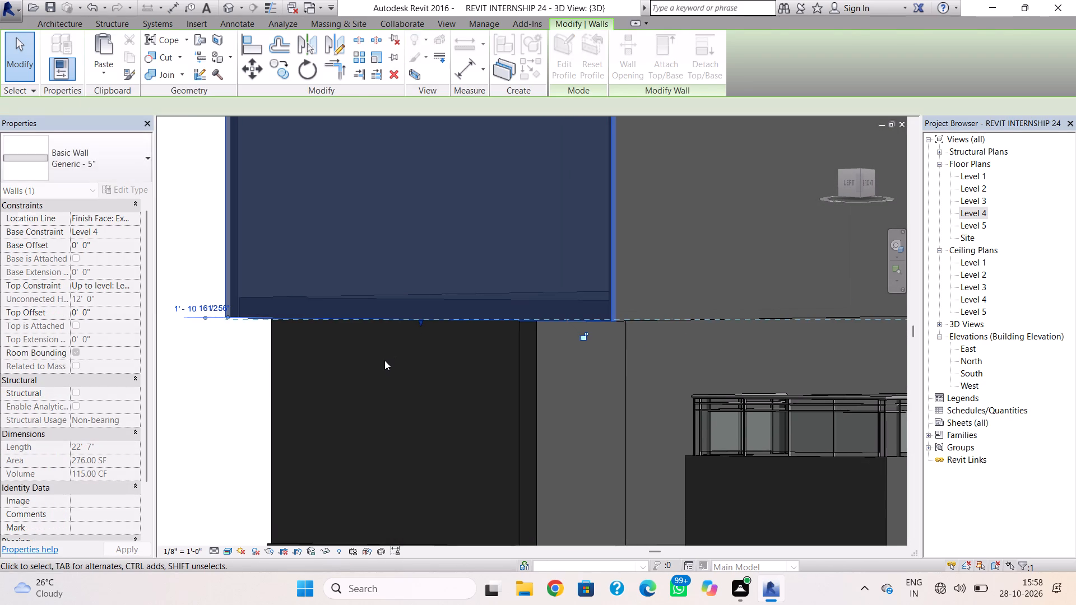
left_click(384, 360)
In the Level 4 floor plan, set the top offset of all four 5" perimeter walls around the main roof to -8' 0".
scroll(378, 364, "down", 4)
right_click_drag(582, 346, 537, 352, "shift")
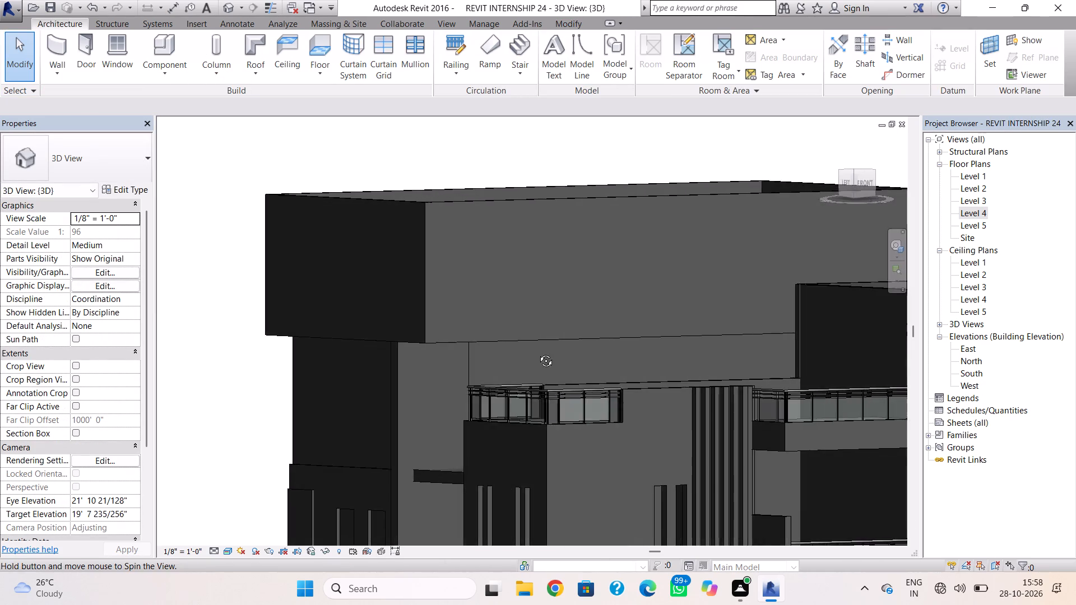
right_click_drag(537, 352, 410, 362, "shift")
scroll(540, 346, "down", 2)
middle_click_drag(540, 346, 395, 354)
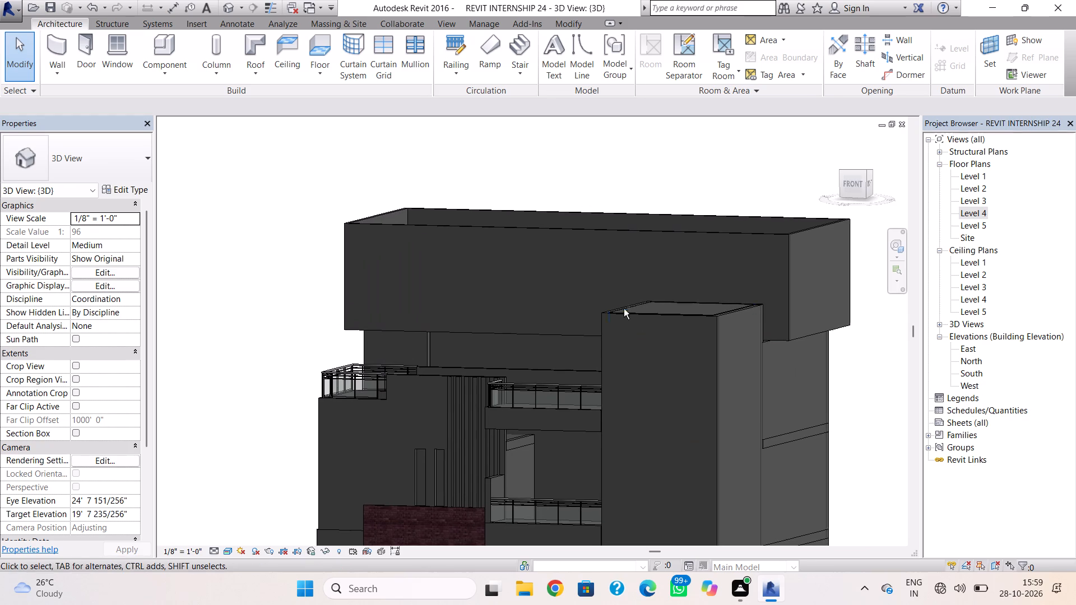
double_click(975, 207)
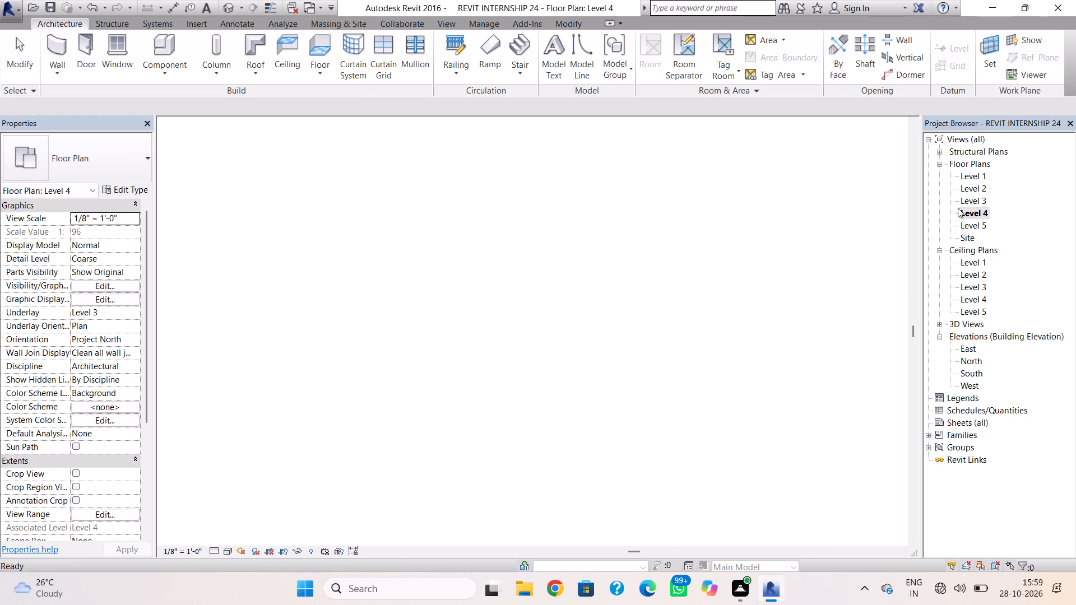
scroll(611, 276, "down", 3)
left_click(586, 324)
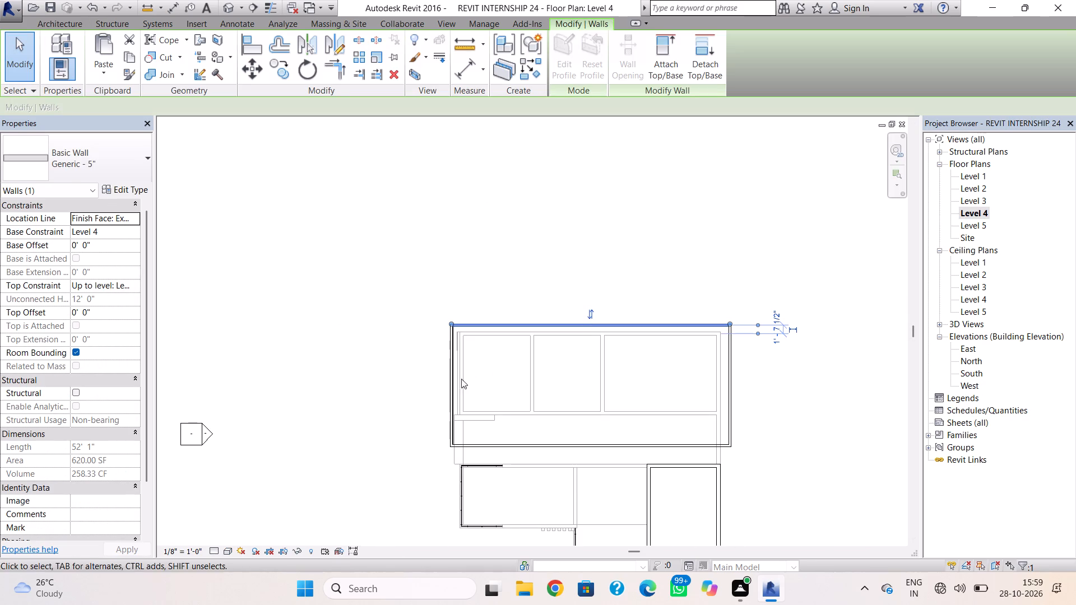
left_click(453, 390, "ctrl")
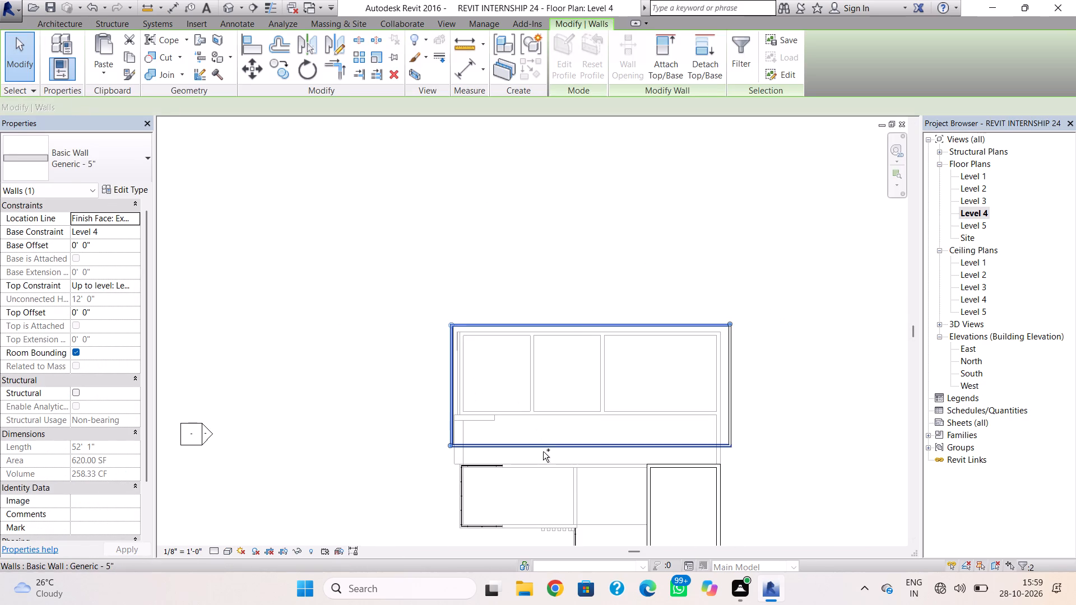
left_click(544, 452, "ctrl")
left_click(734, 415, "ctrl")
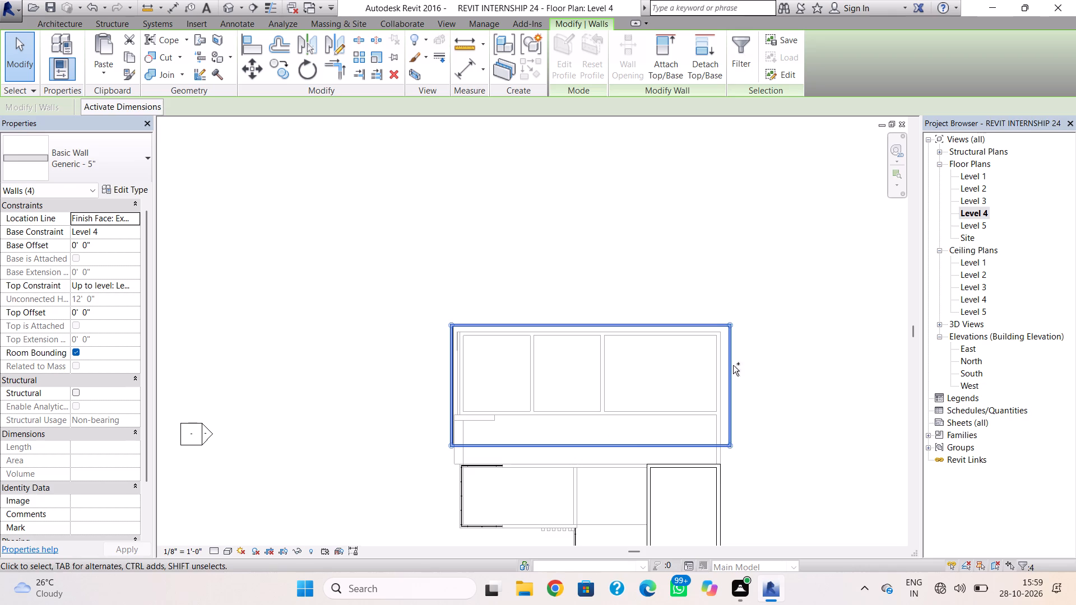
left_click(114, 309)
key("minus")
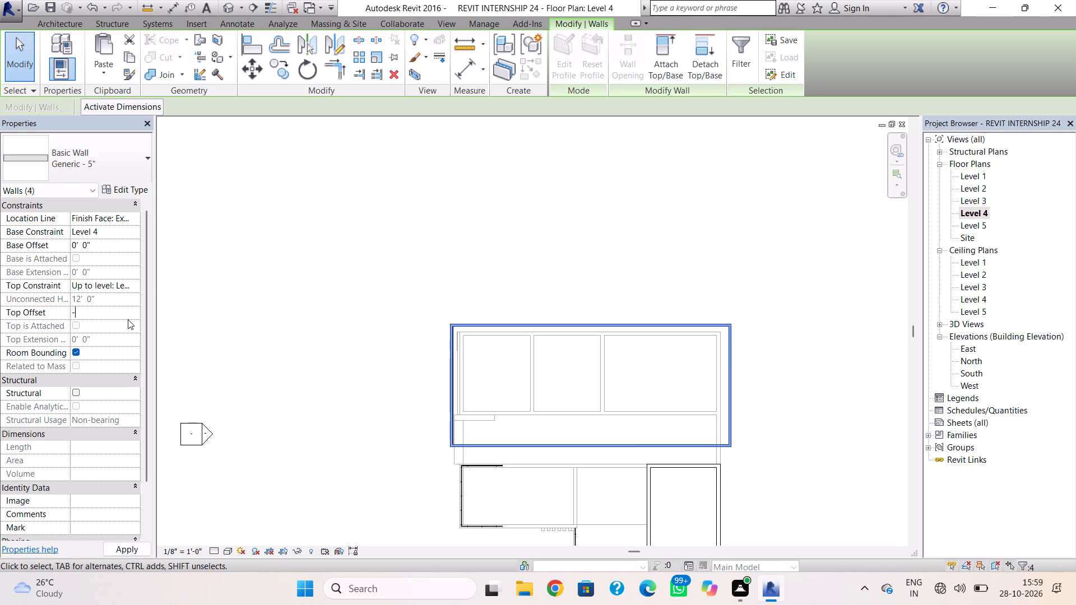
type("8'")
key("Return")
From the 3D view, start an in-place model in the Walls category, keeping the suggested name.
left_click(232, 7)
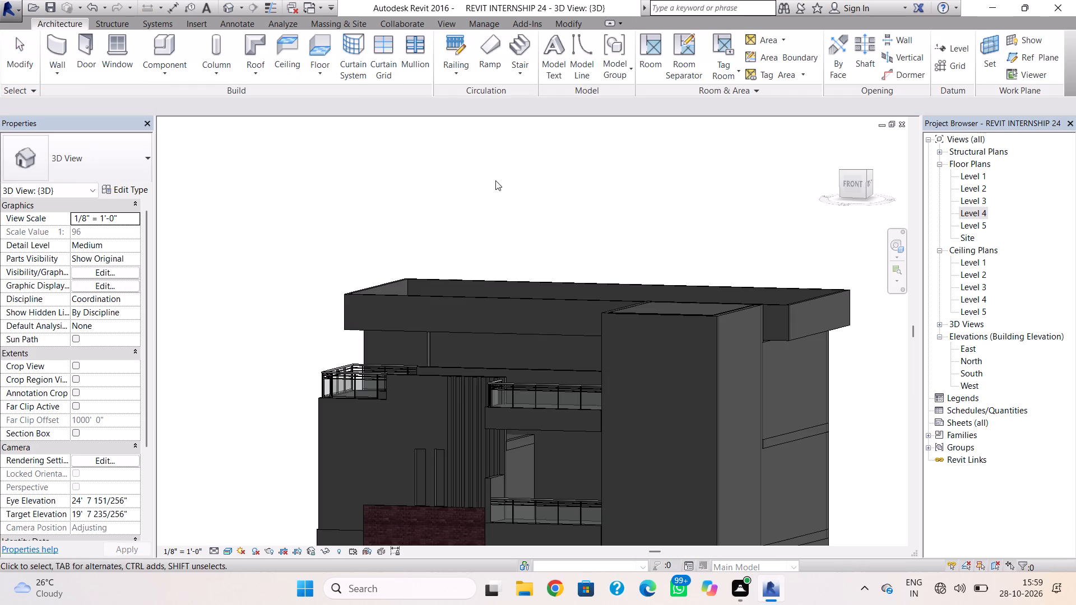
right_click_drag(561, 318, 657, 314, "shift")
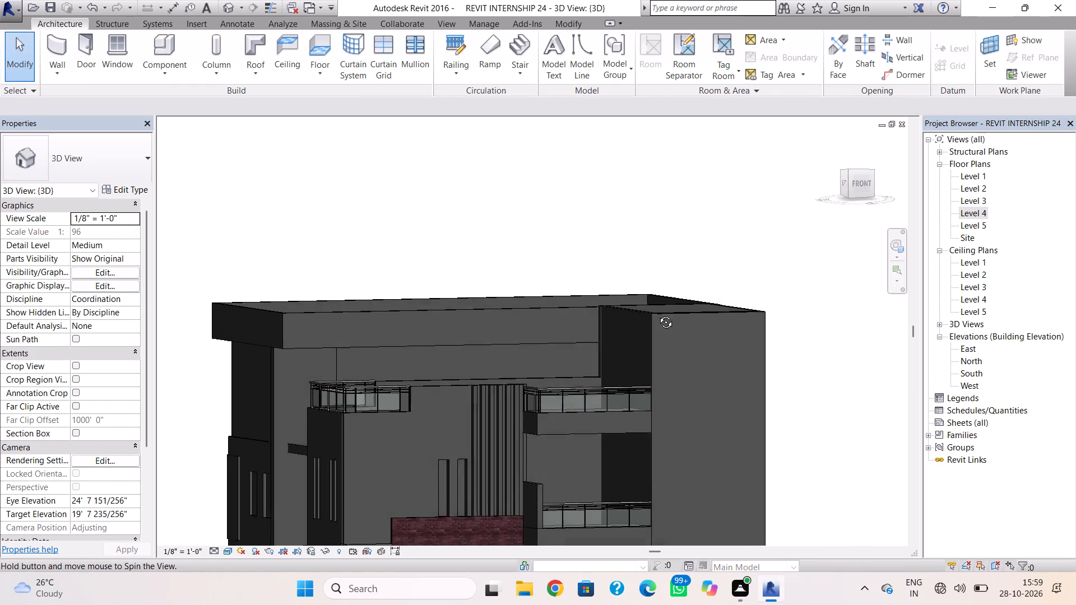
right_click_drag(657, 314, 711, 327, "shift")
key("Escape")
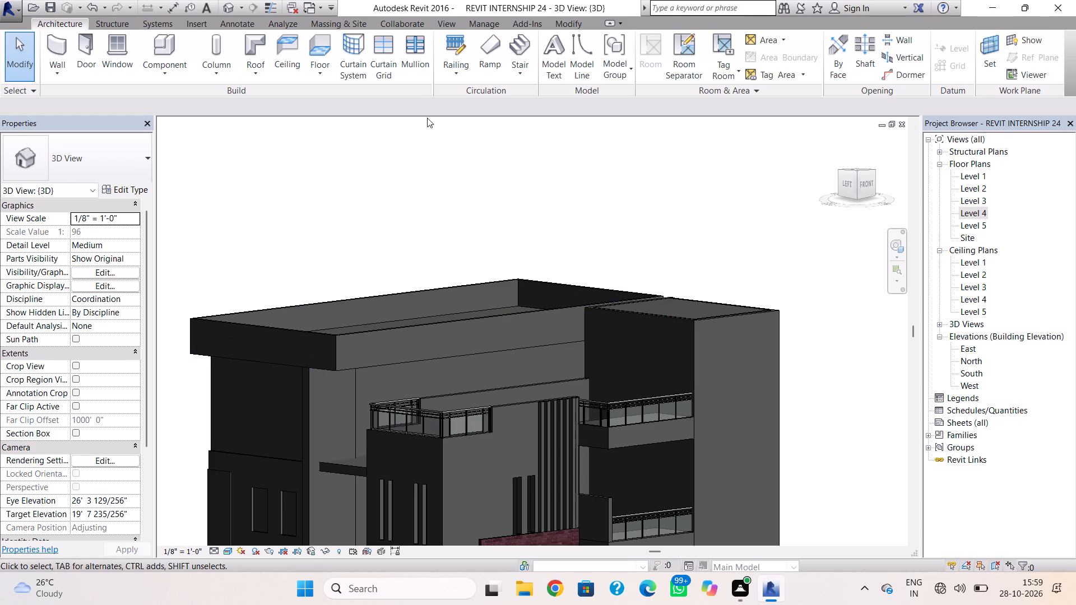
left_click(173, 74)
left_click(193, 126)
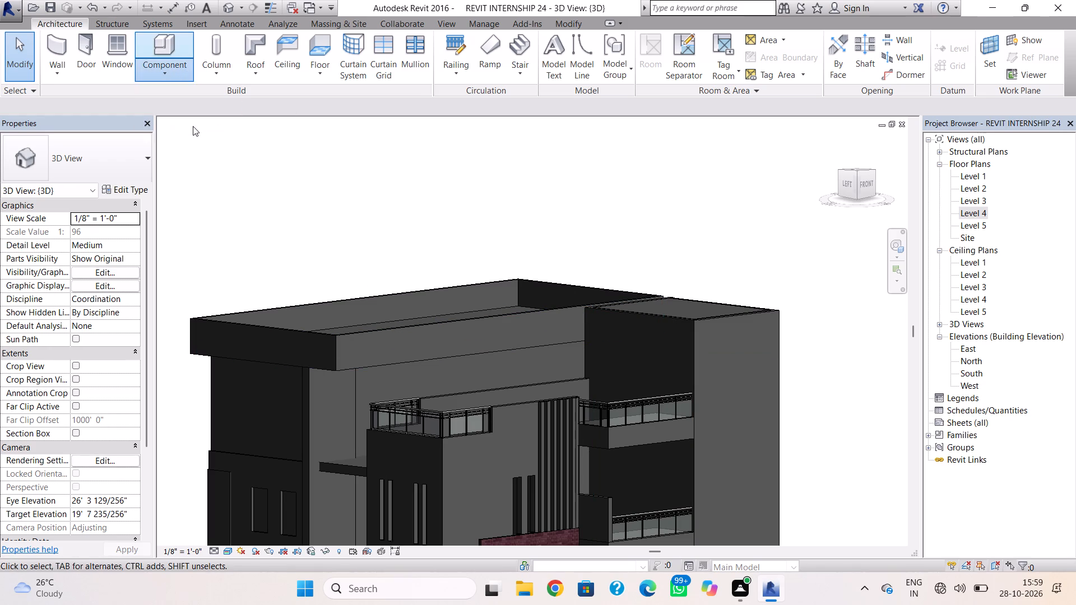
left_click_drag(628, 217, 630, 288)
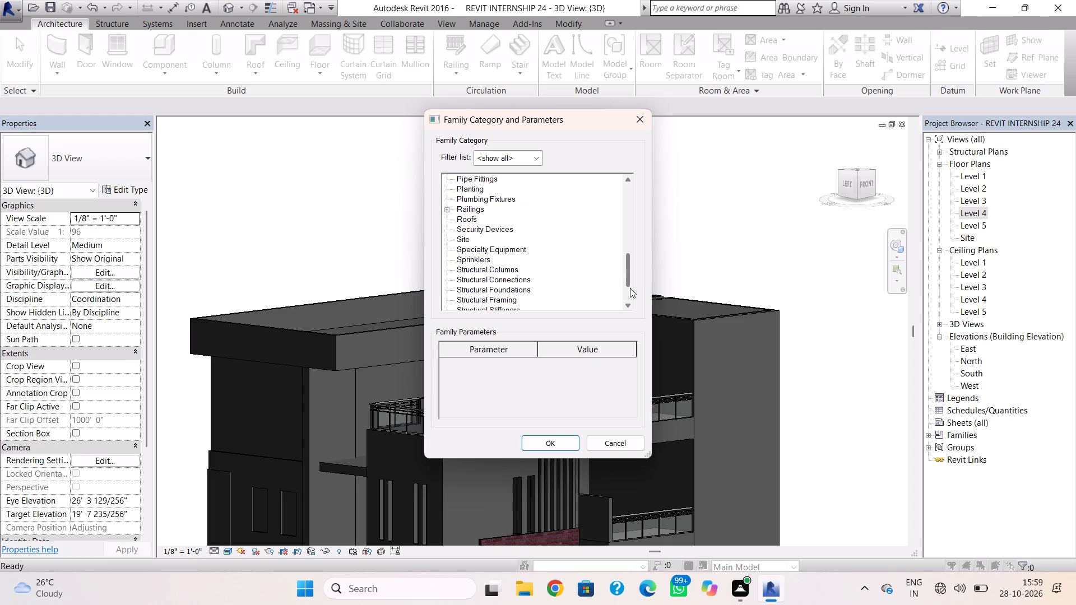
left_click_drag(630, 288, 634, 306)
left_click(470, 290)
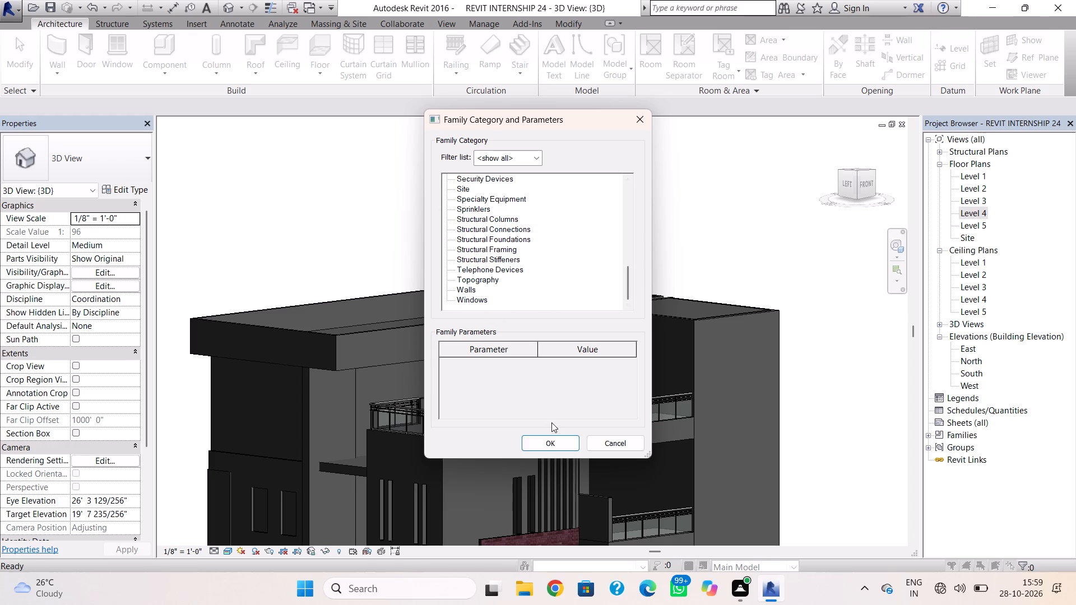
left_click(555, 438)
left_click(542, 318)
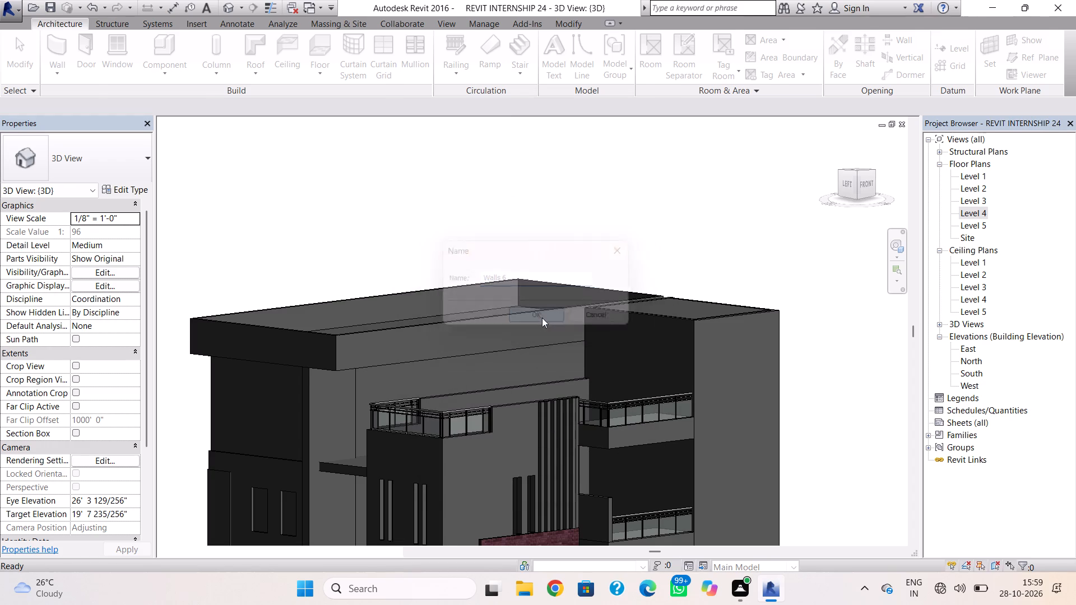
Set the in-place model's work plane by picking the outer face of the south 5" perimeter wall.
left_click(822, 53)
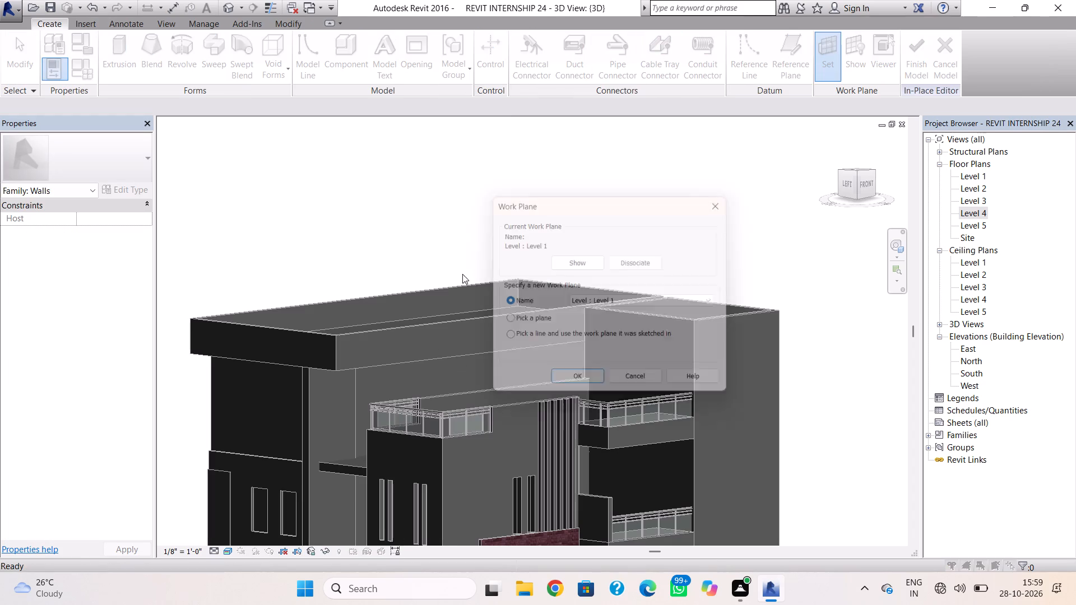
left_click(508, 320)
left_click(563, 378)
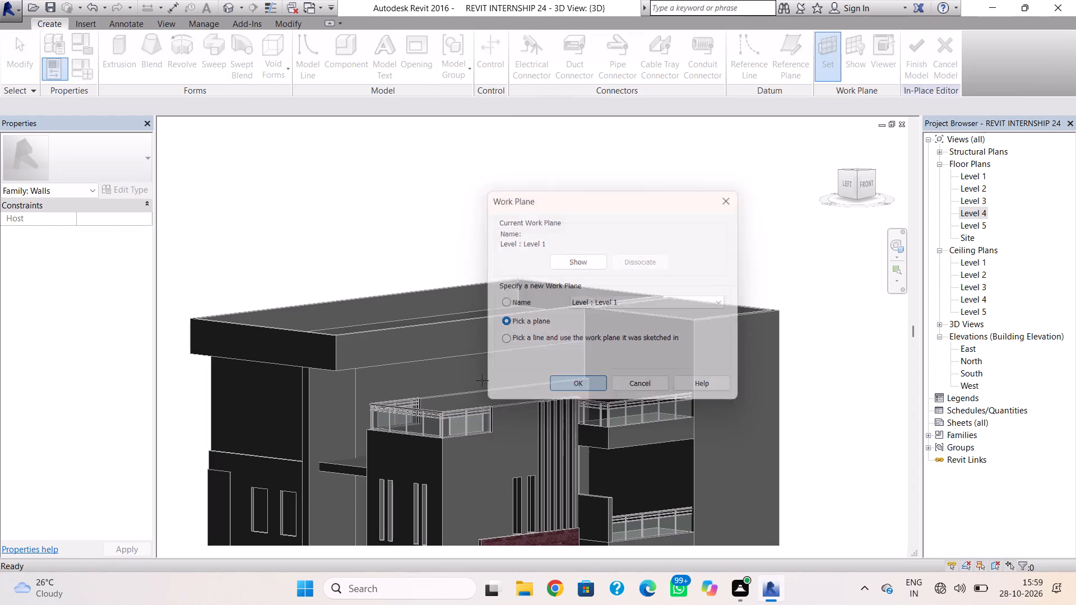
left_click(343, 338)
right_click_drag(500, 346, 498, 347, "shift")
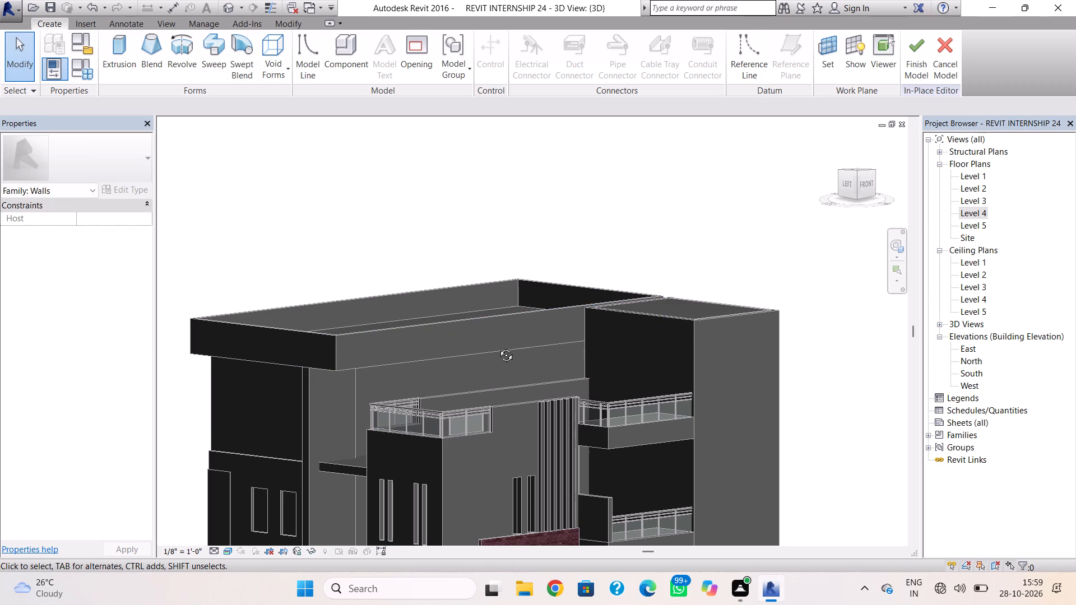
right_click_drag(498, 347, 425, 355, "shift")
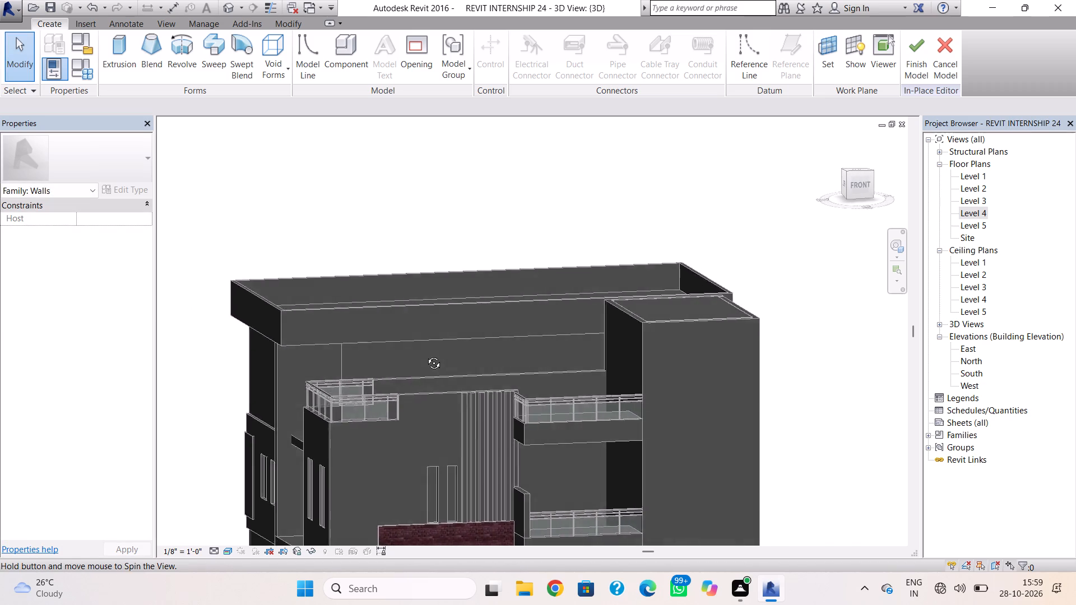
right_click_drag(425, 355, 397, 338, "shift")
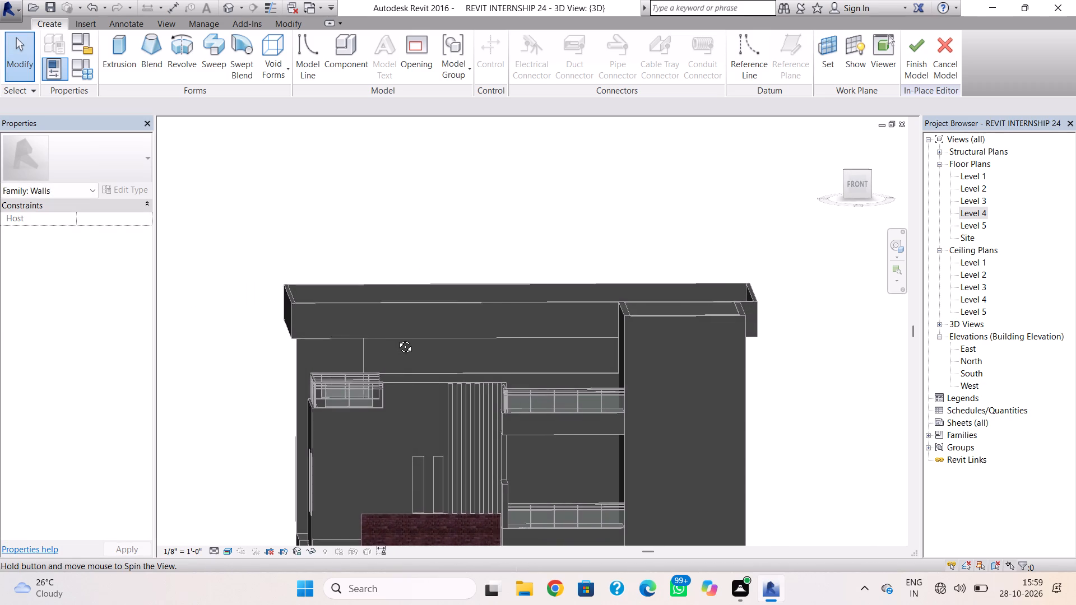
right_click_drag(397, 338, 392, 319, "shift")
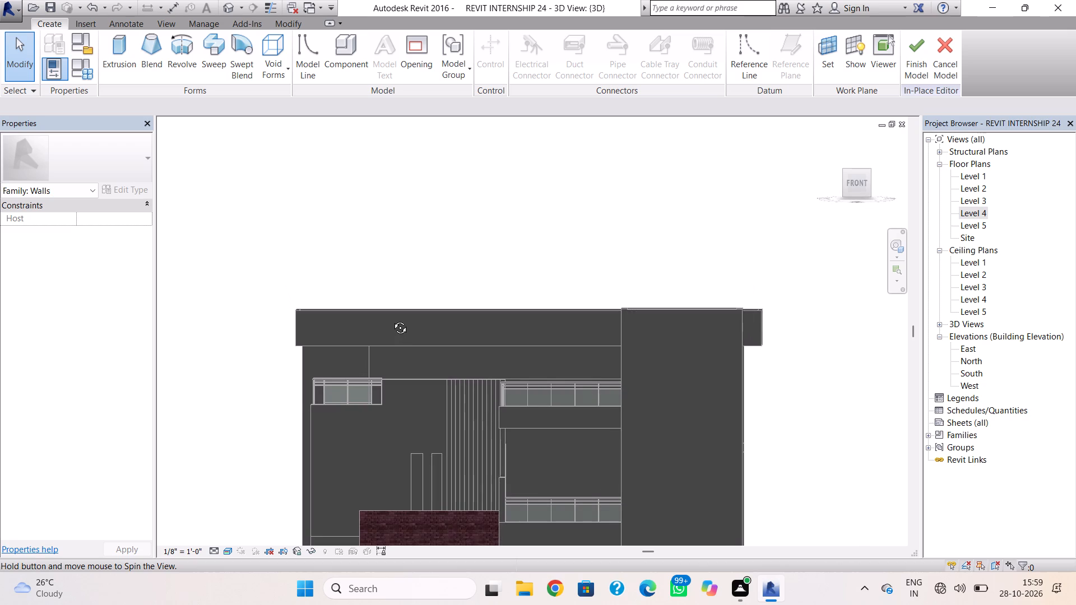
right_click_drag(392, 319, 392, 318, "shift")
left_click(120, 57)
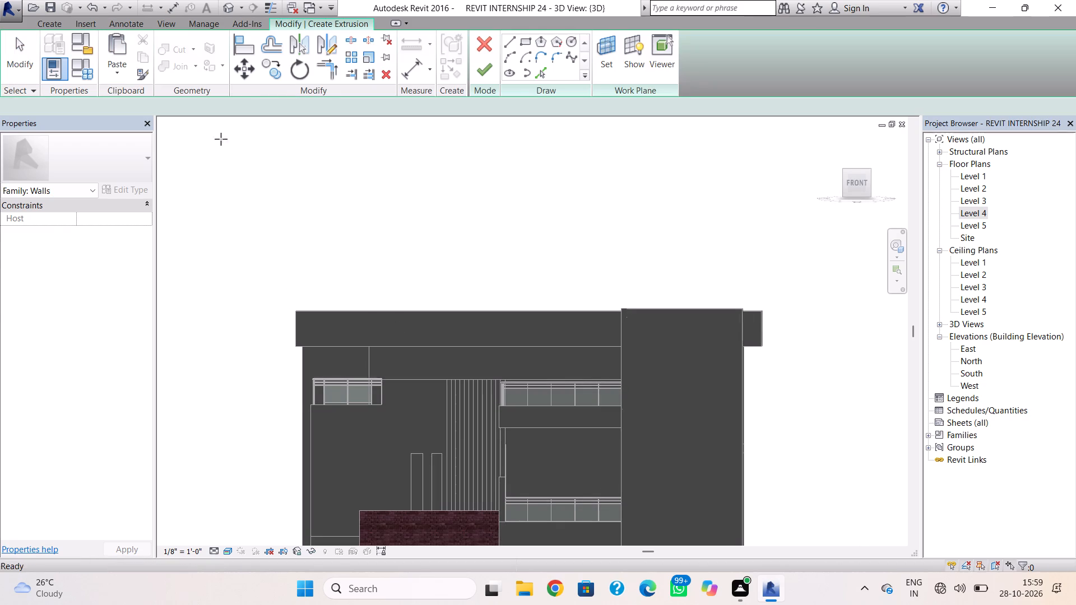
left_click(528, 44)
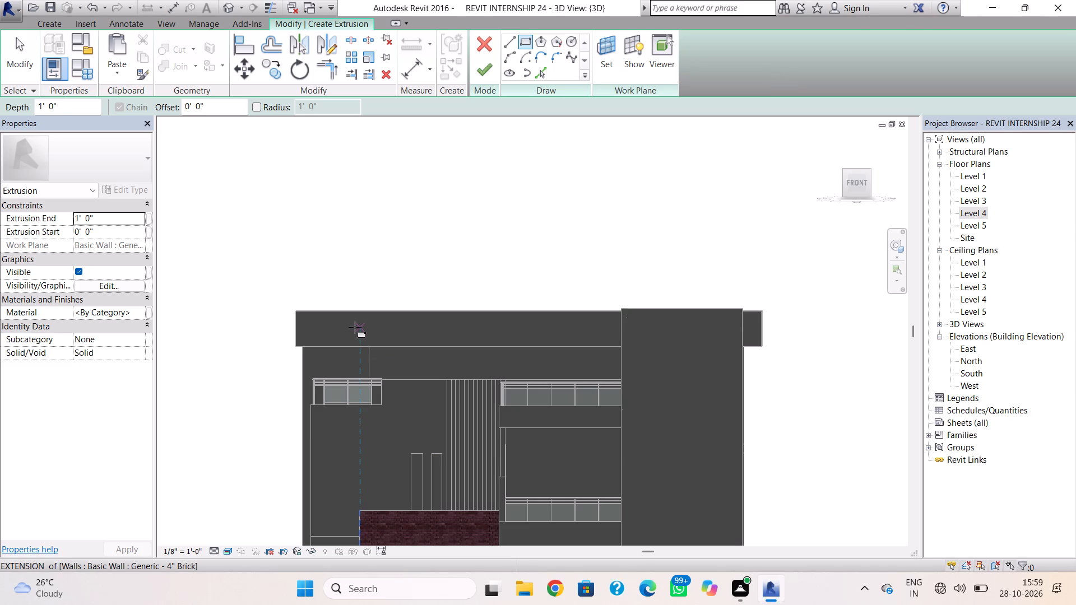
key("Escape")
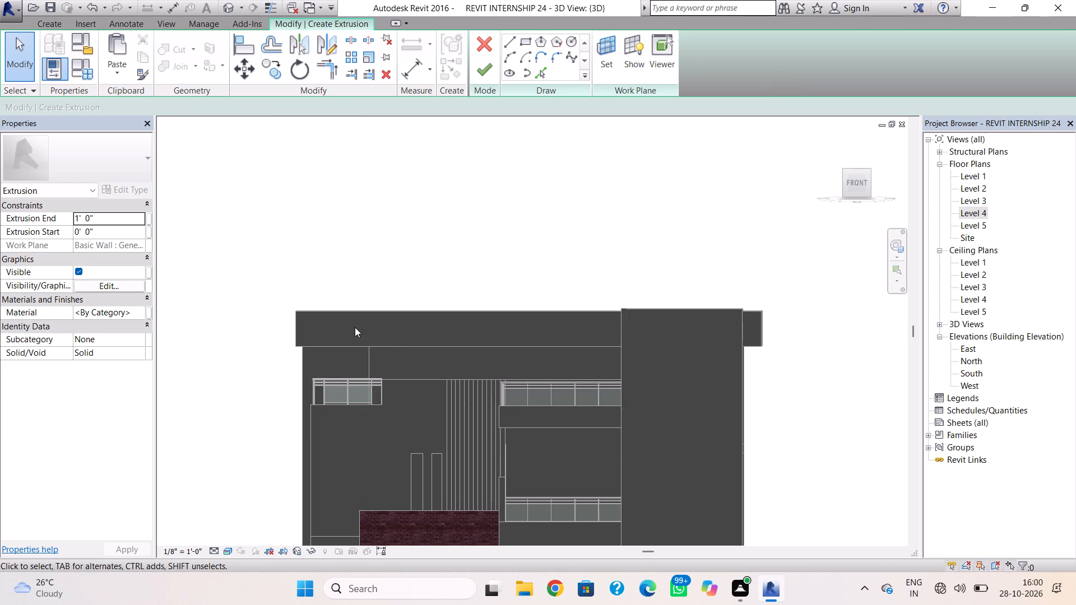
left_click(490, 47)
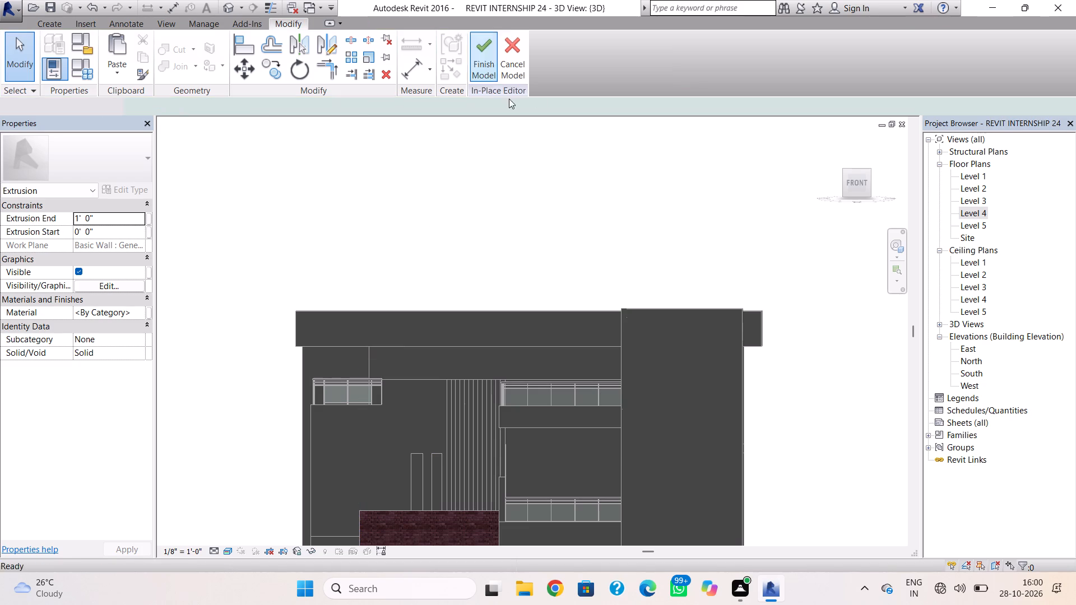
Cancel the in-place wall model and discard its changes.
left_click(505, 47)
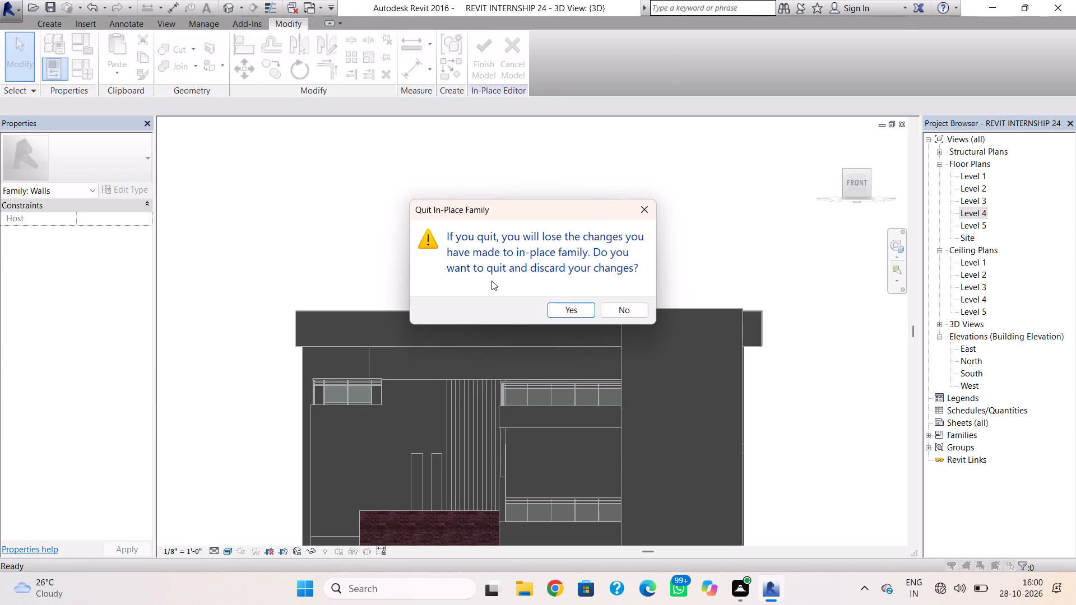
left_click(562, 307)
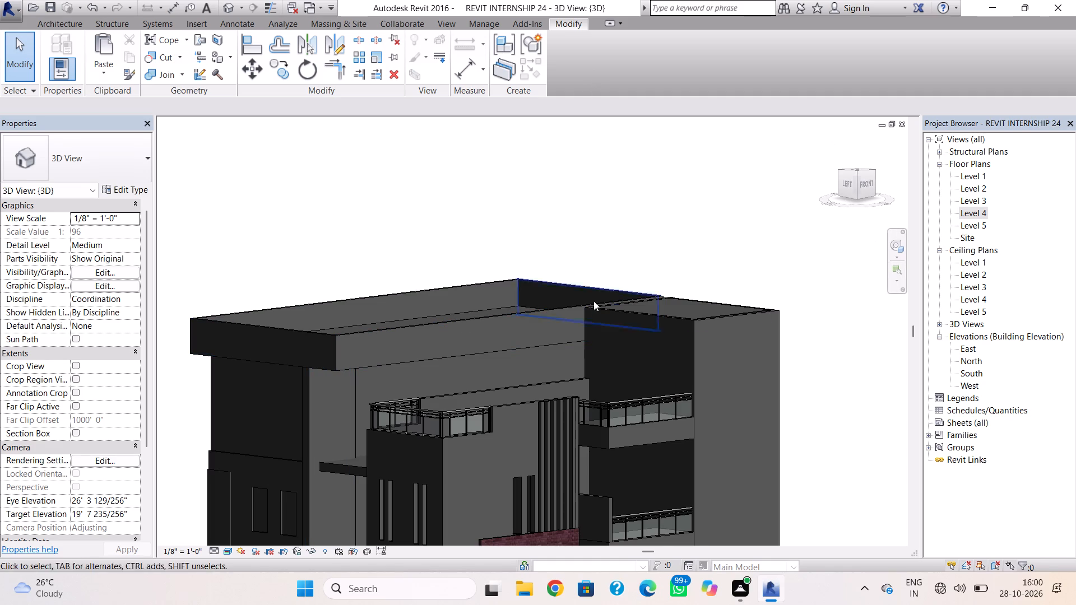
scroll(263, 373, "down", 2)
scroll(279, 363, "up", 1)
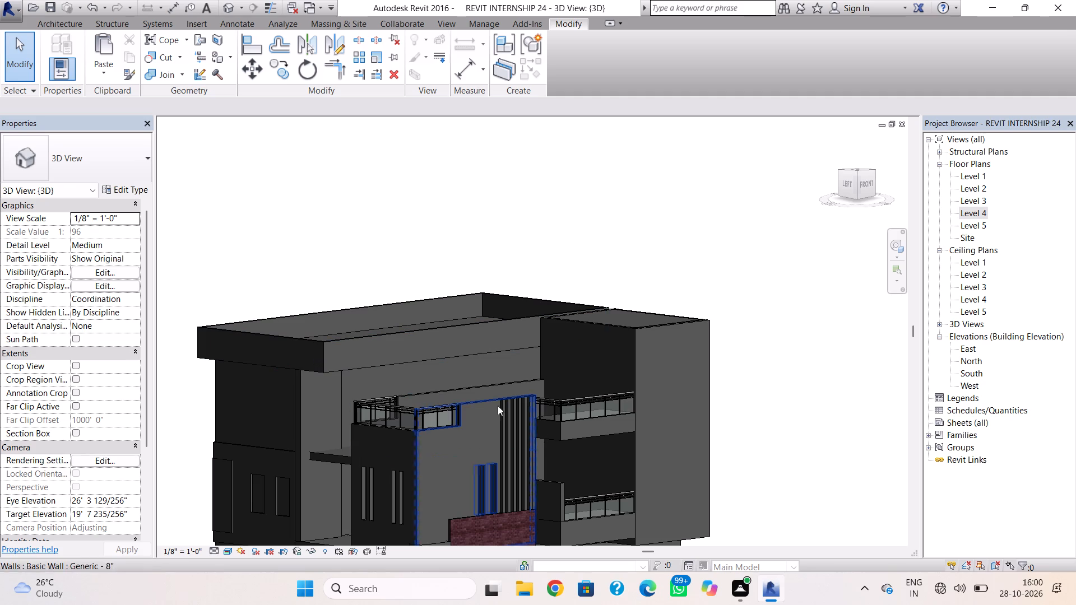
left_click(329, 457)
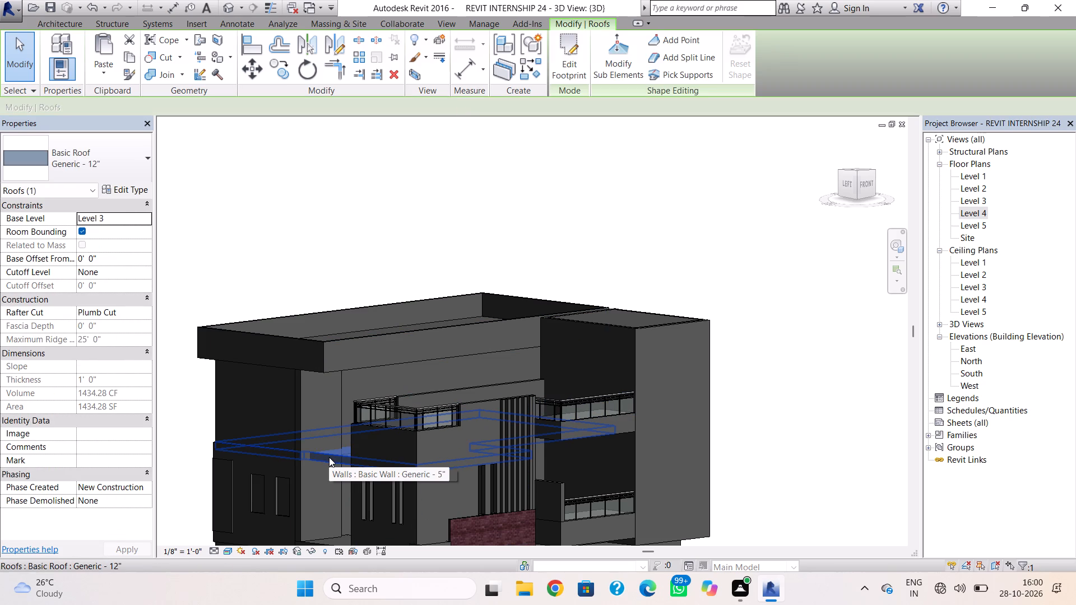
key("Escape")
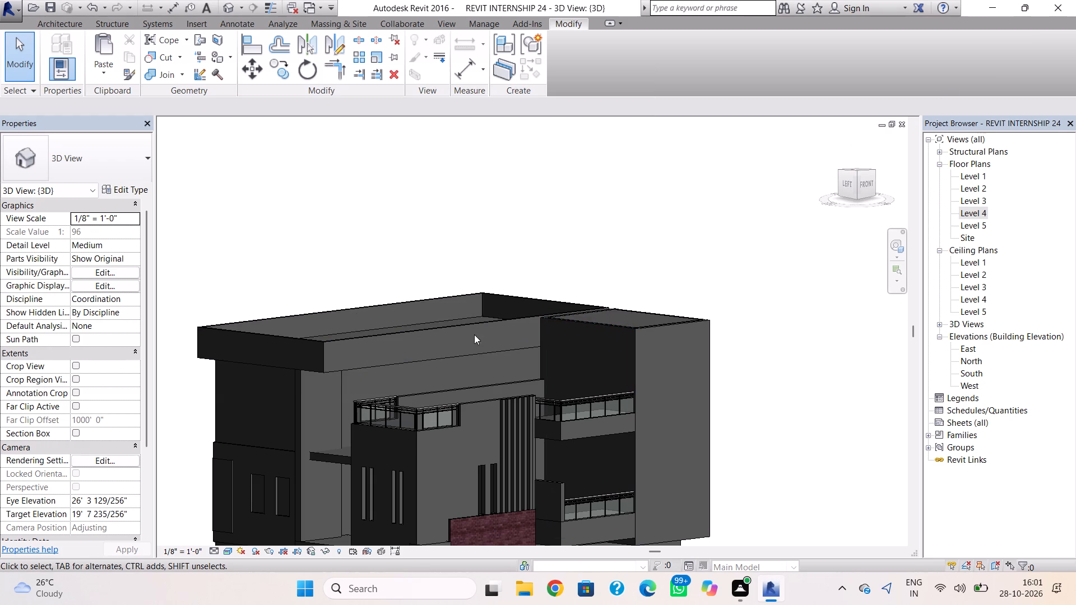
In the Level 4 floor plan, create a footprint roof from a rectangle about 30' 6" by 12' 2", running south from the main roof's south edge.
double_click(970, 210)
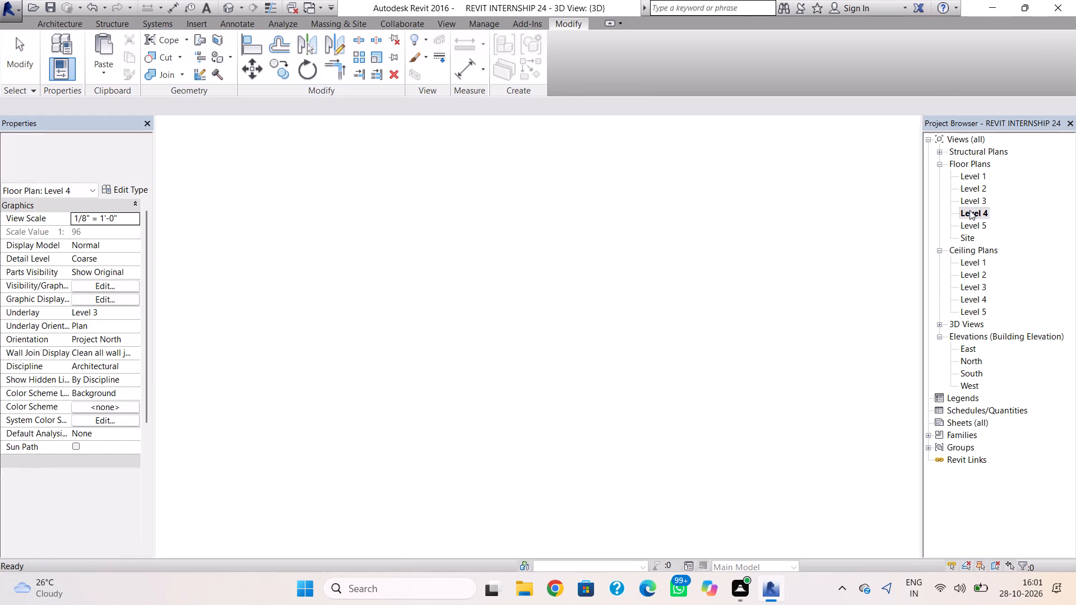
scroll(581, 324, "down", 4)
middle_click_drag(615, 334, 628, 289)
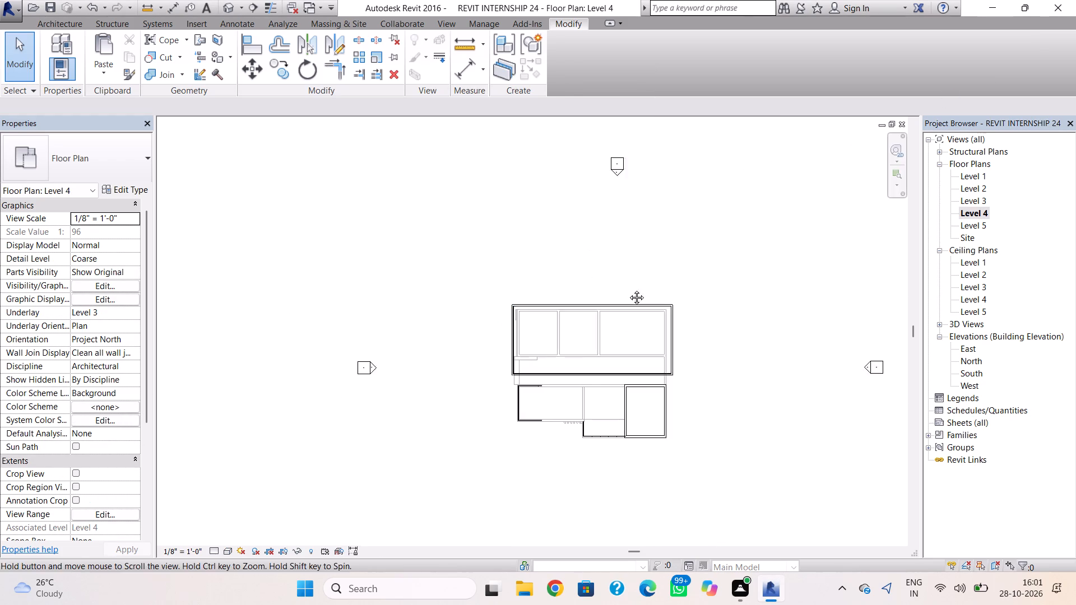
middle_click_drag(628, 289, 650, 243)
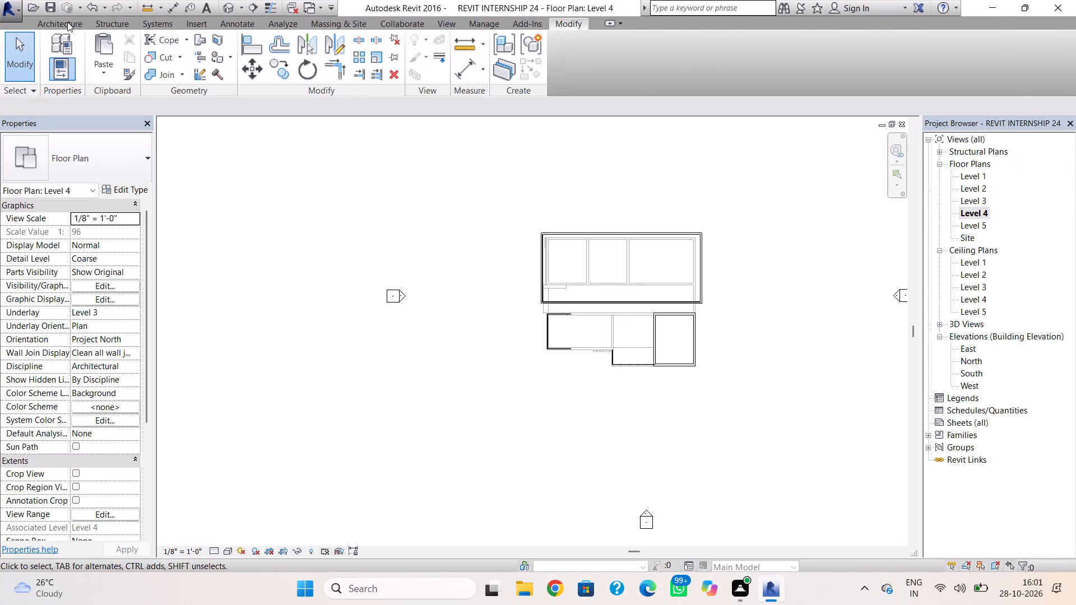
left_click(67, 22)
left_click(254, 45)
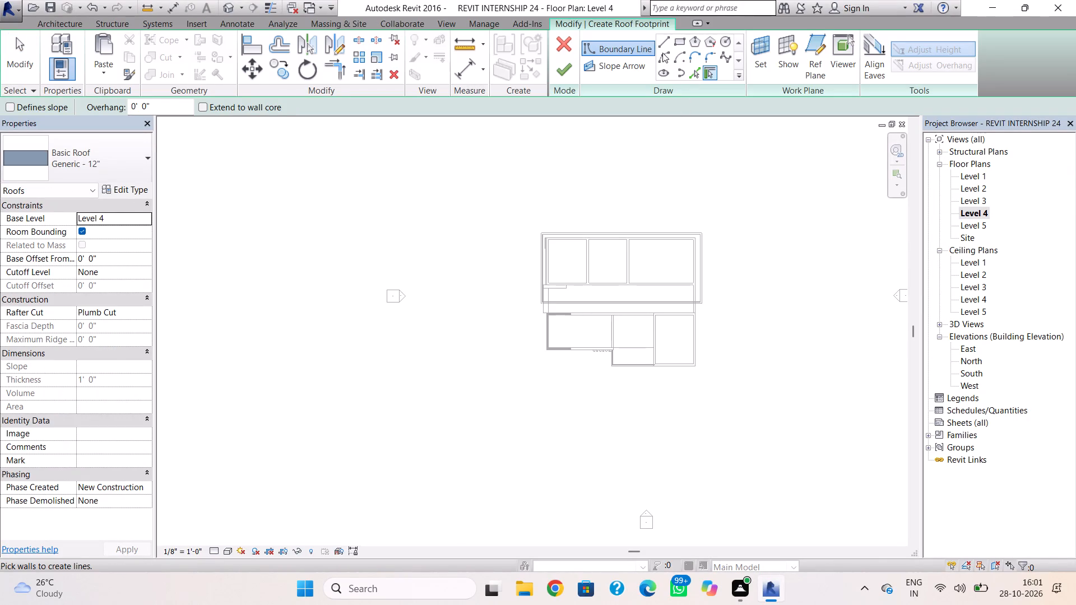
left_click(679, 46)
scroll(536, 329, "up", 4)
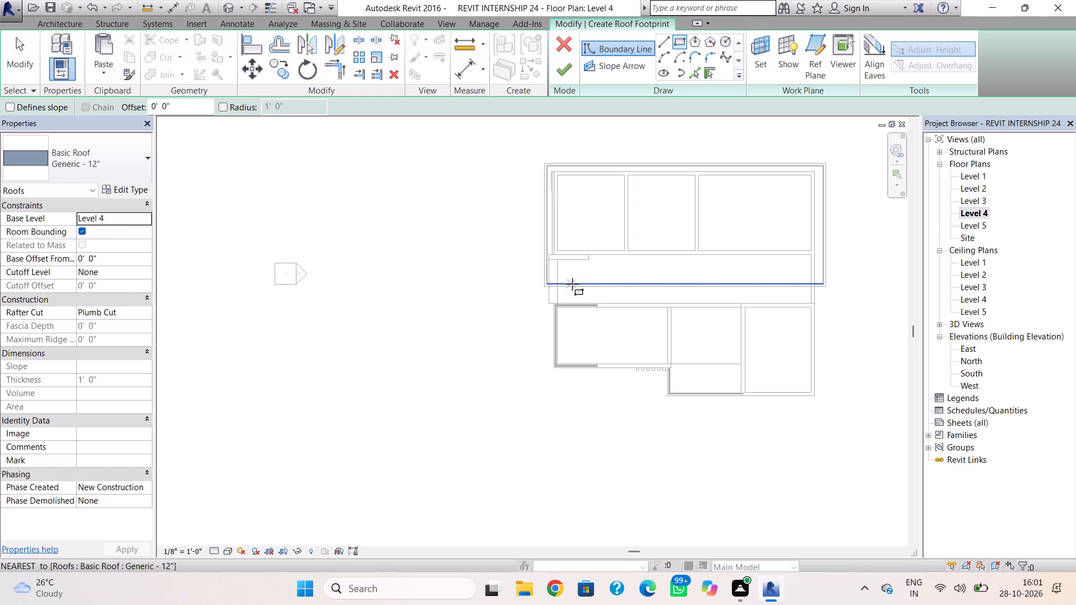
left_click(578, 285)
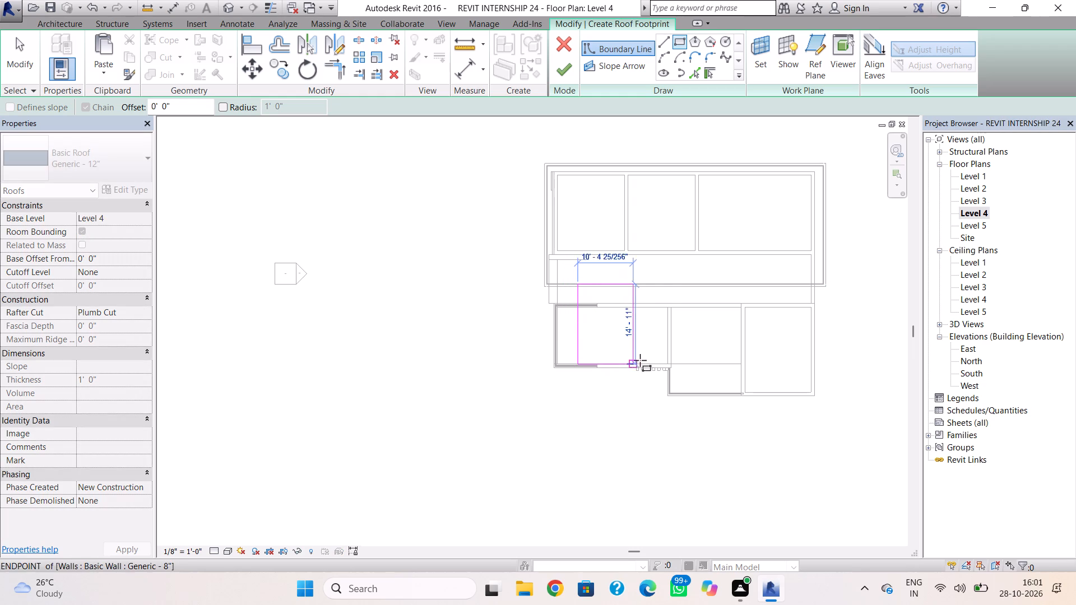
left_click(736, 346)
left_click(560, 72)
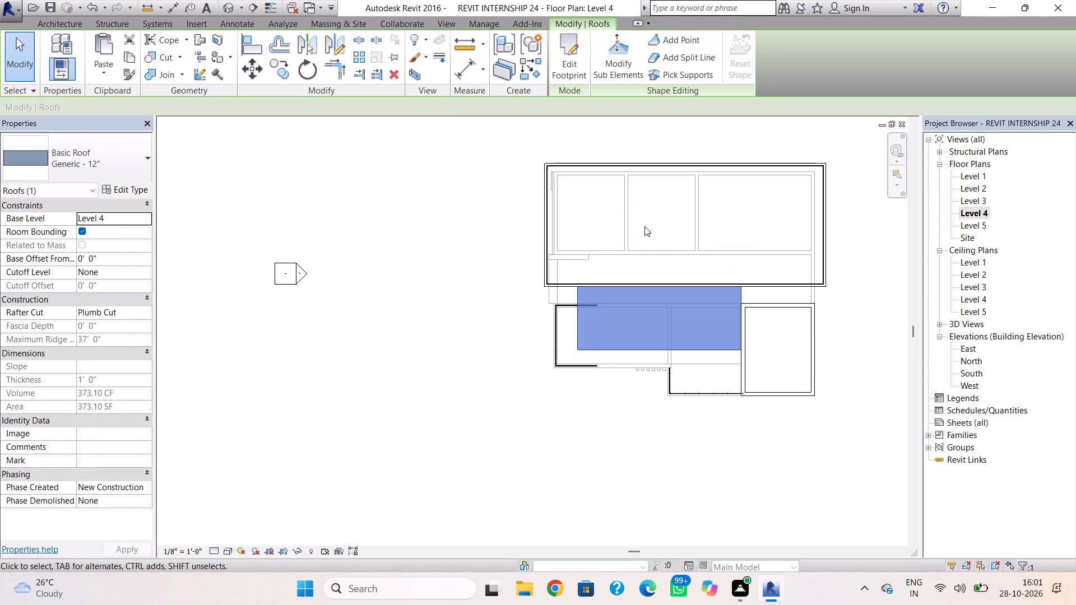
Change the new rectangular roof's type to Basic Roof Generic - 18".
left_click(68, 160)
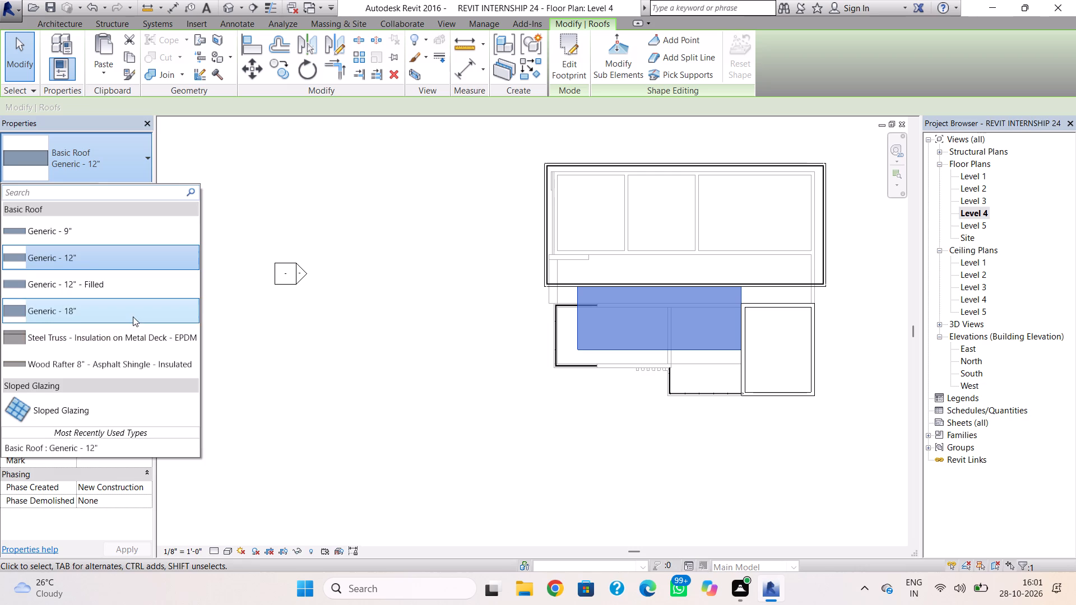
left_click(133, 317)
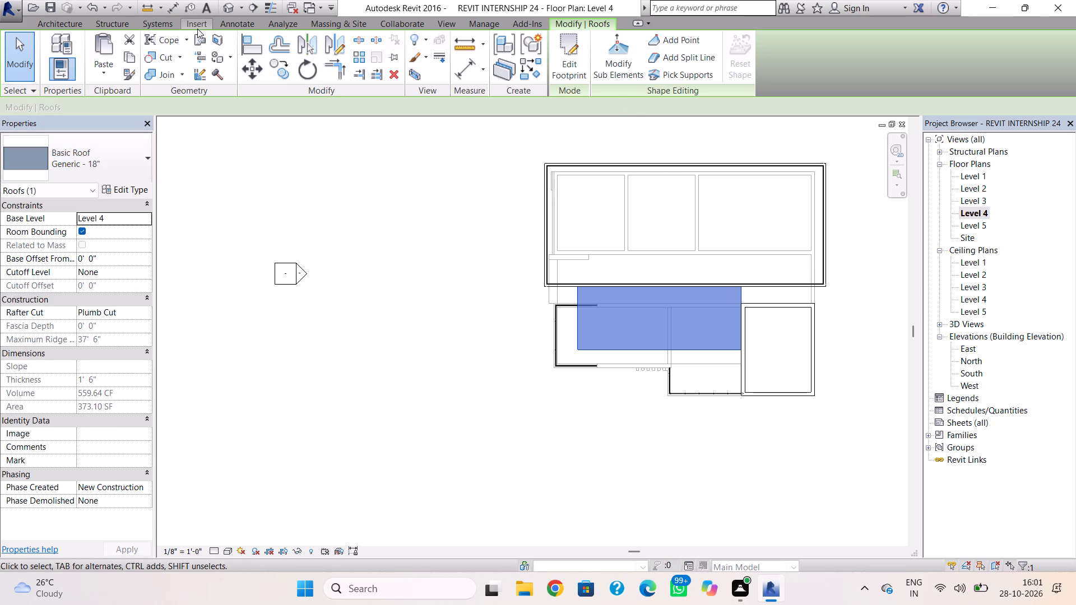
In the 3D view, set the new 18" roof's base offset from Level 4 to 1' 0".
left_click(226, 11)
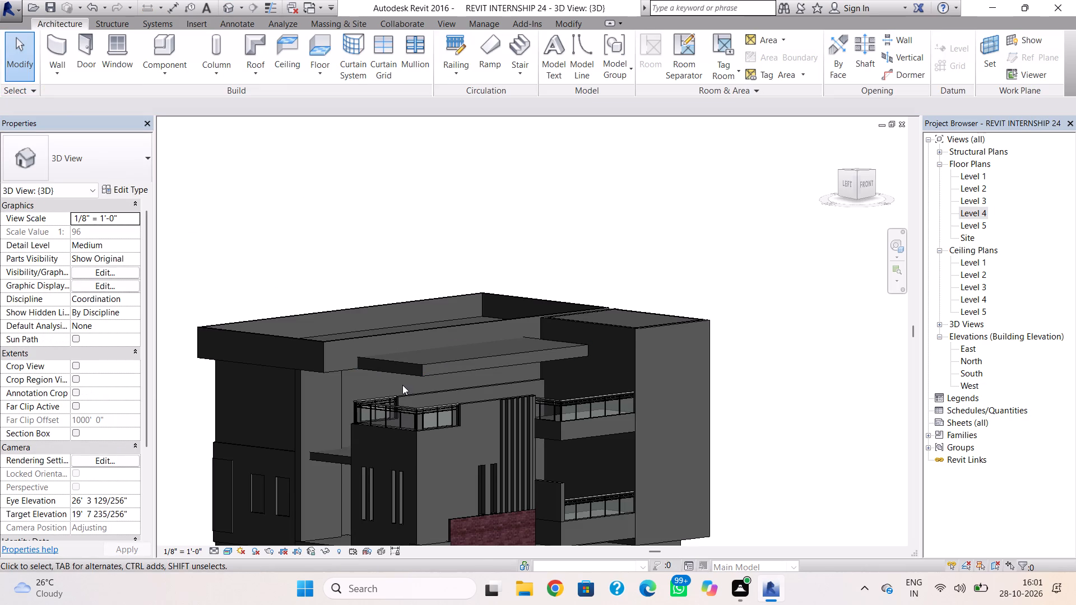
left_click(410, 370)
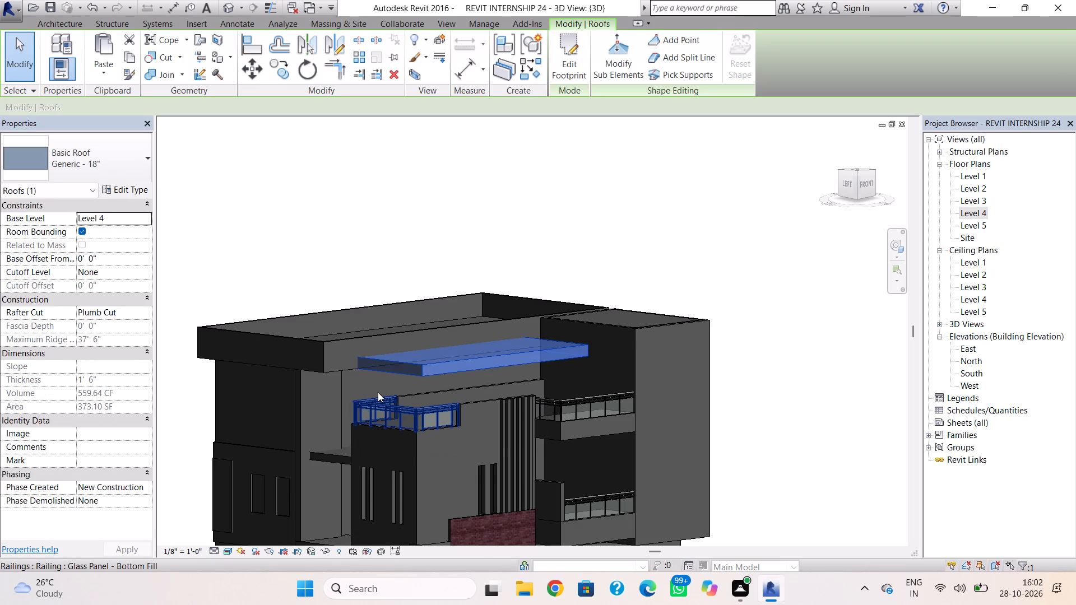
right_click_drag(382, 394, 400, 362, "shift")
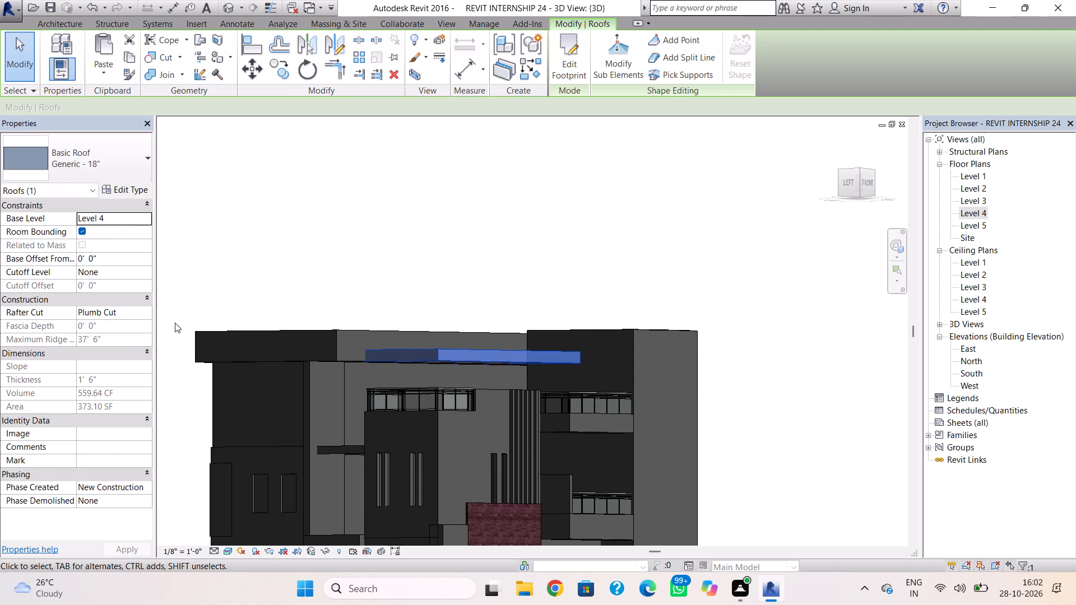
left_click(112, 255)
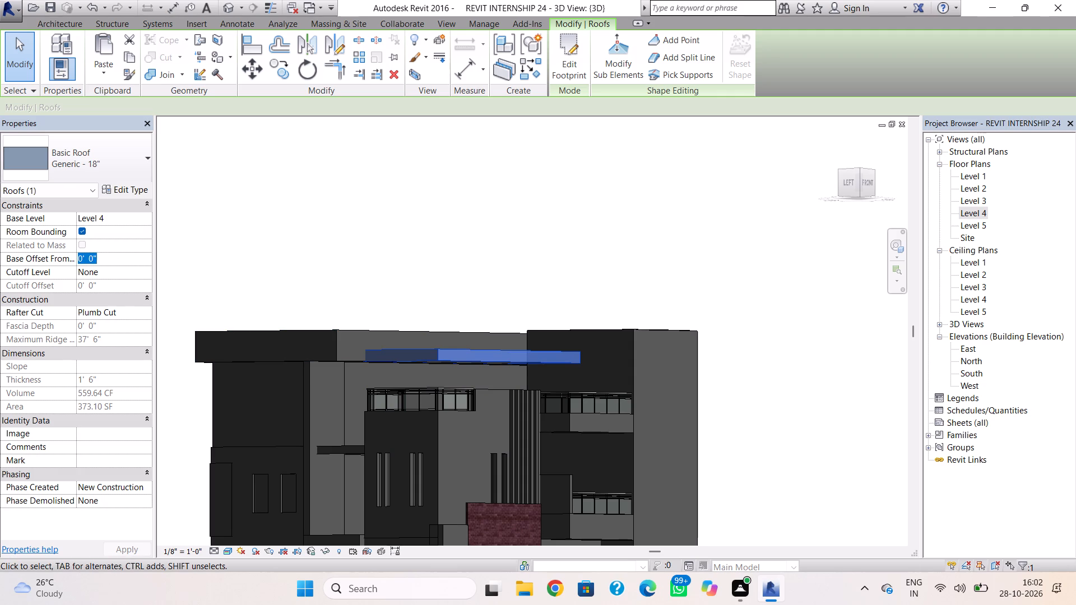
type("1'")
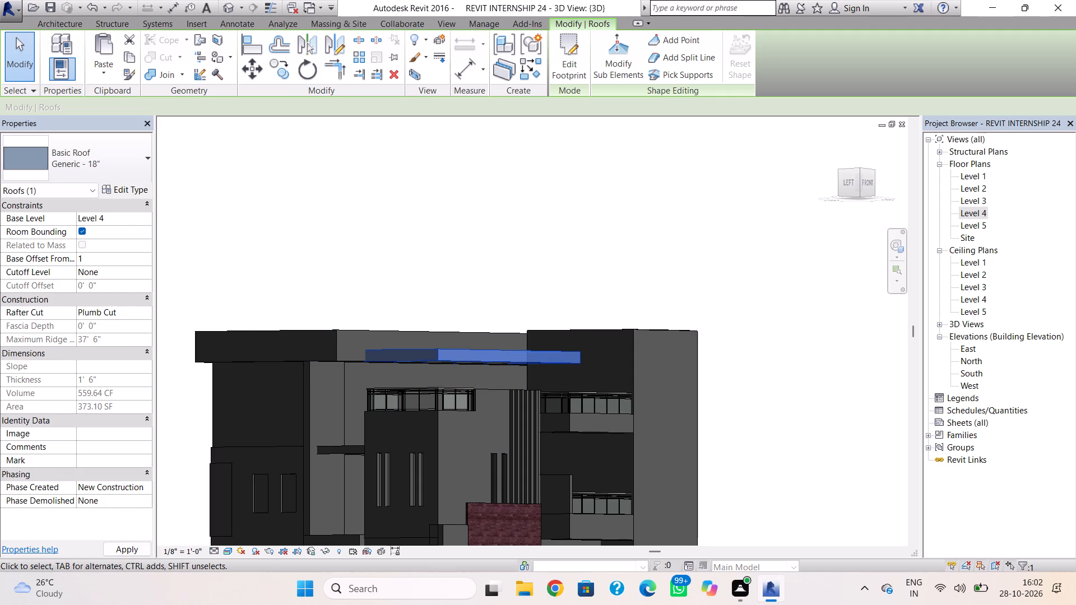
key("Return")
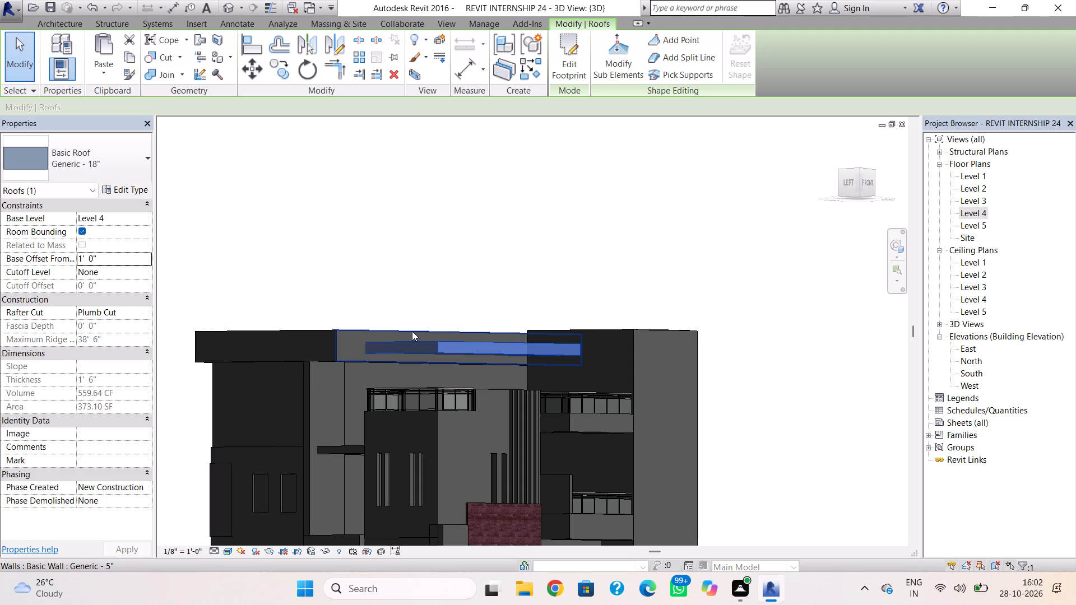
key("Escape")
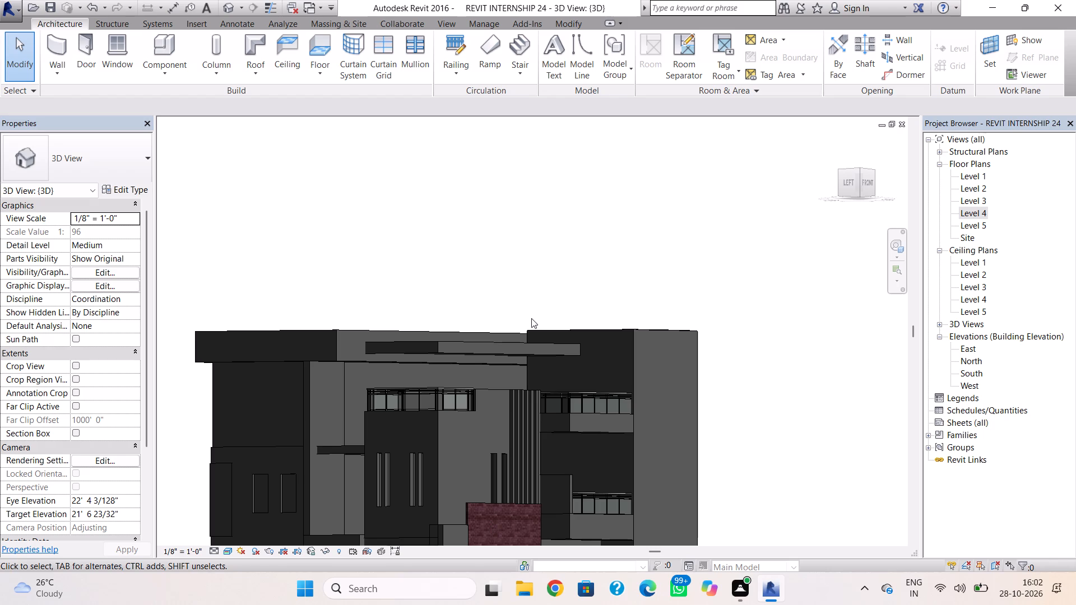
Edit the 18" roof's footprint in the Level 4 plan, sketching a rectangular opening about 1' 6" by 8' 6" near its west end.
right_click_drag(498, 311, 406, 380, "shift")
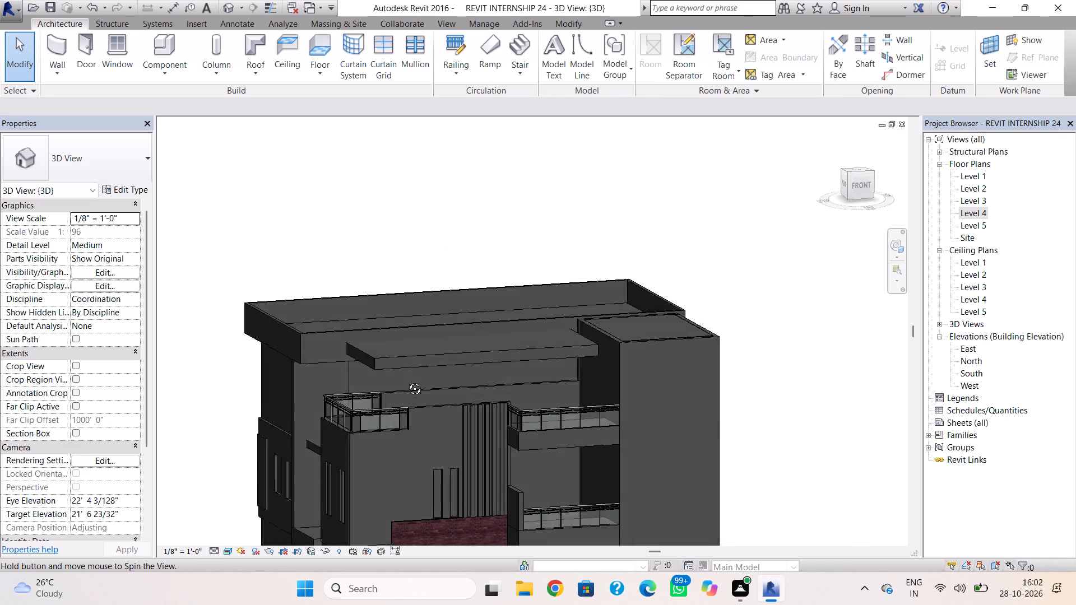
right_click_drag(406, 380, 404, 392, "shift")
double_click(413, 368)
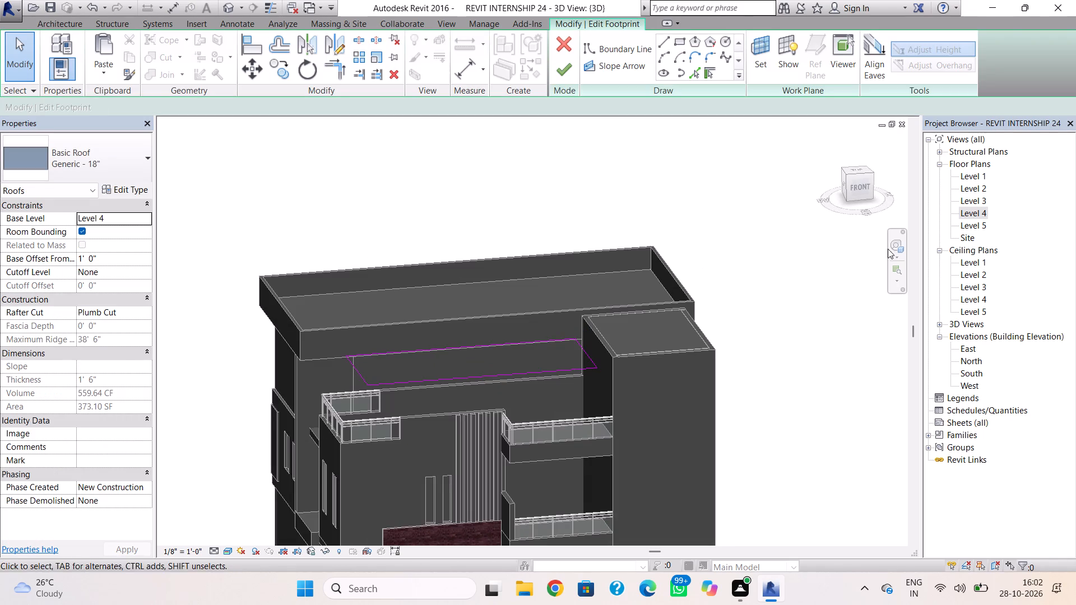
double_click(980, 211)
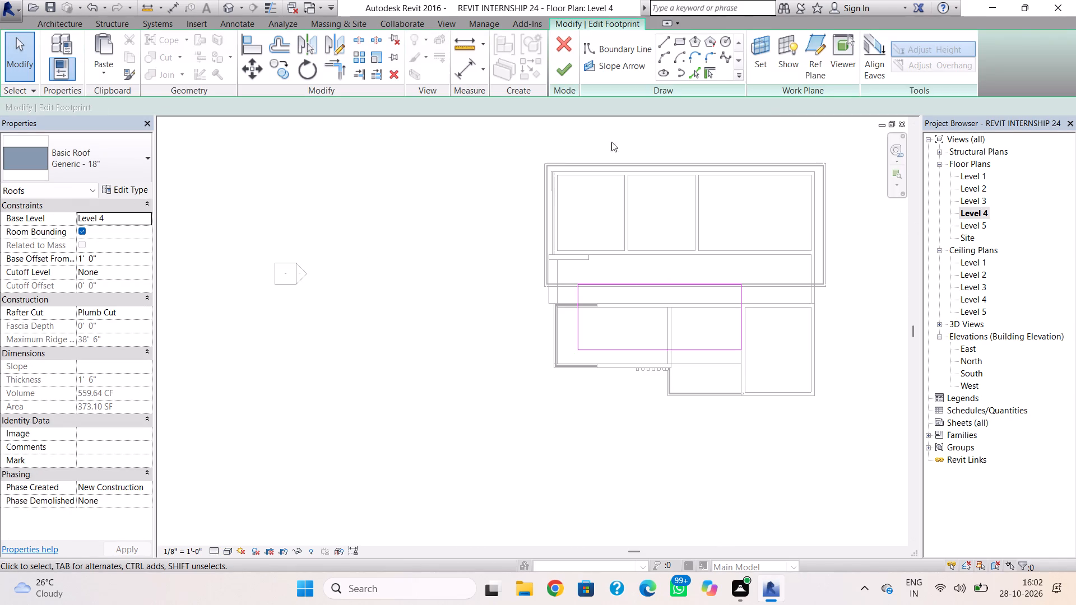
left_click(675, 44)
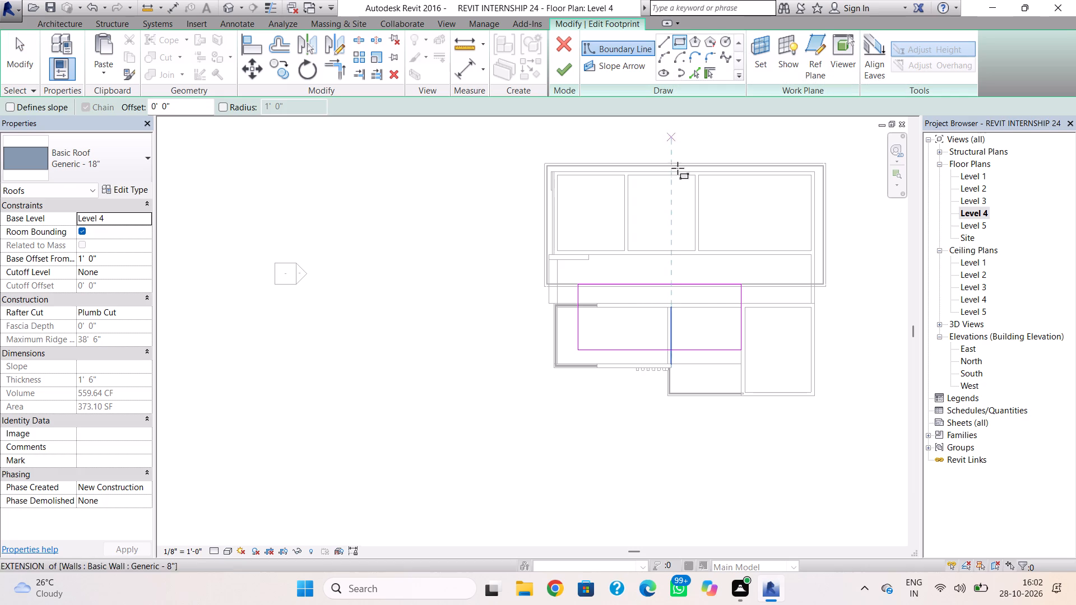
scroll(674, 276, "up", 2)
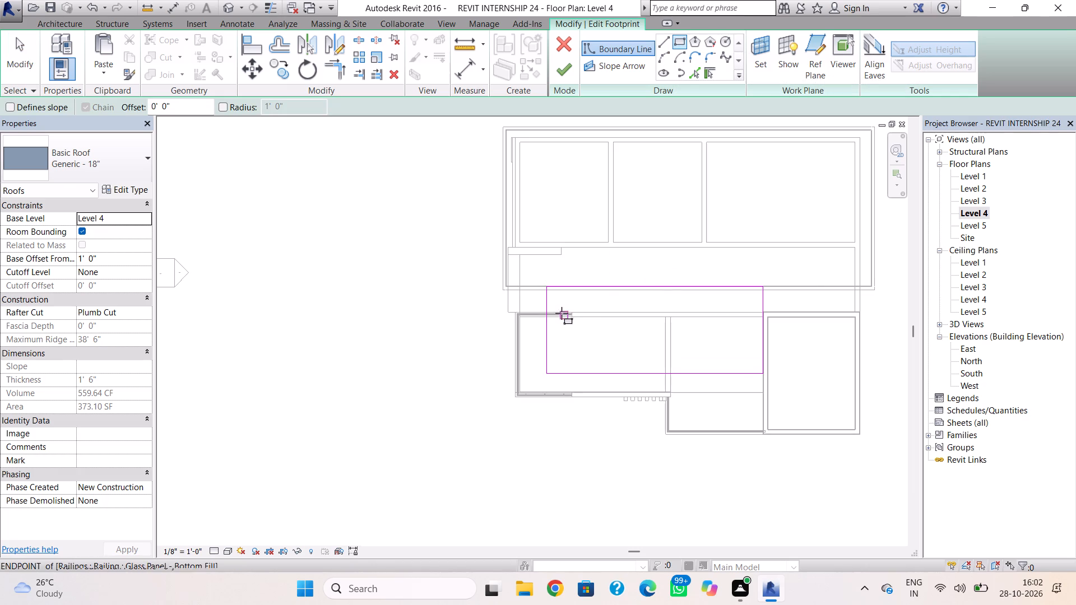
scroll(572, 312, "up", 5)
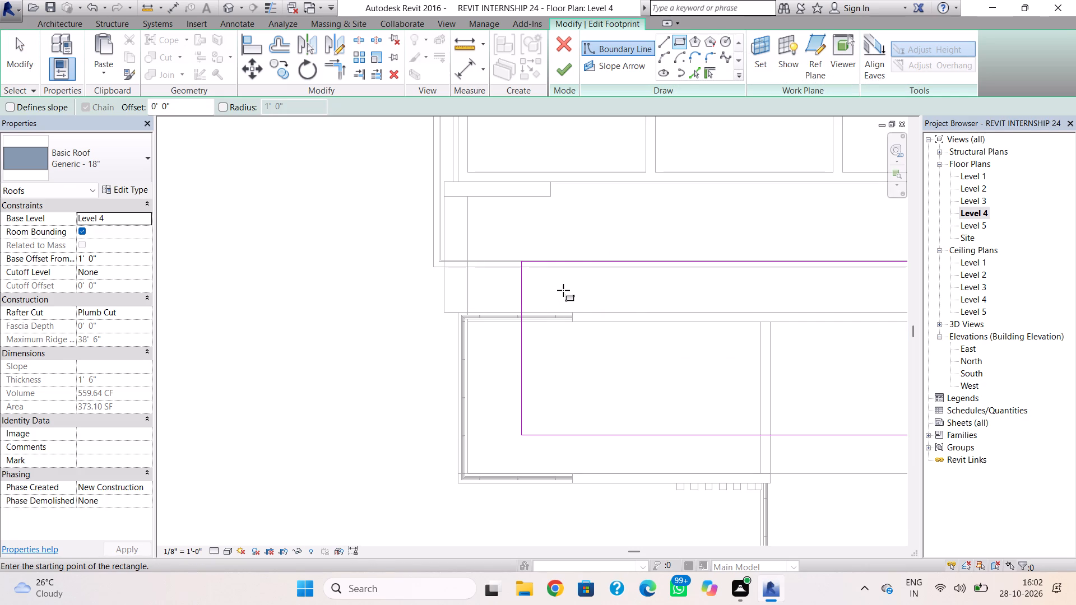
left_click(563, 290)
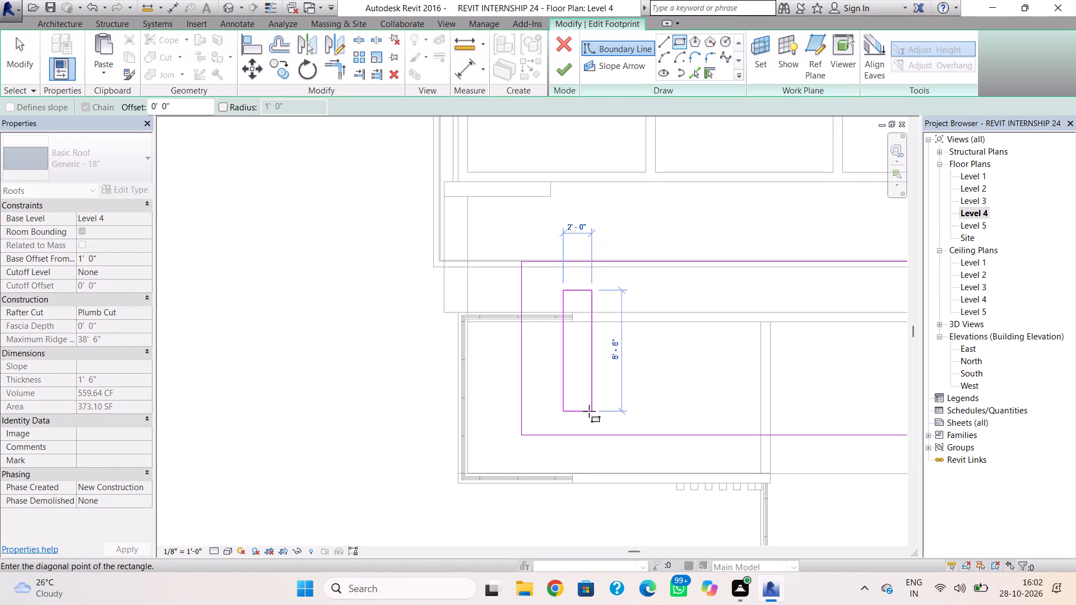
left_click(587, 411)
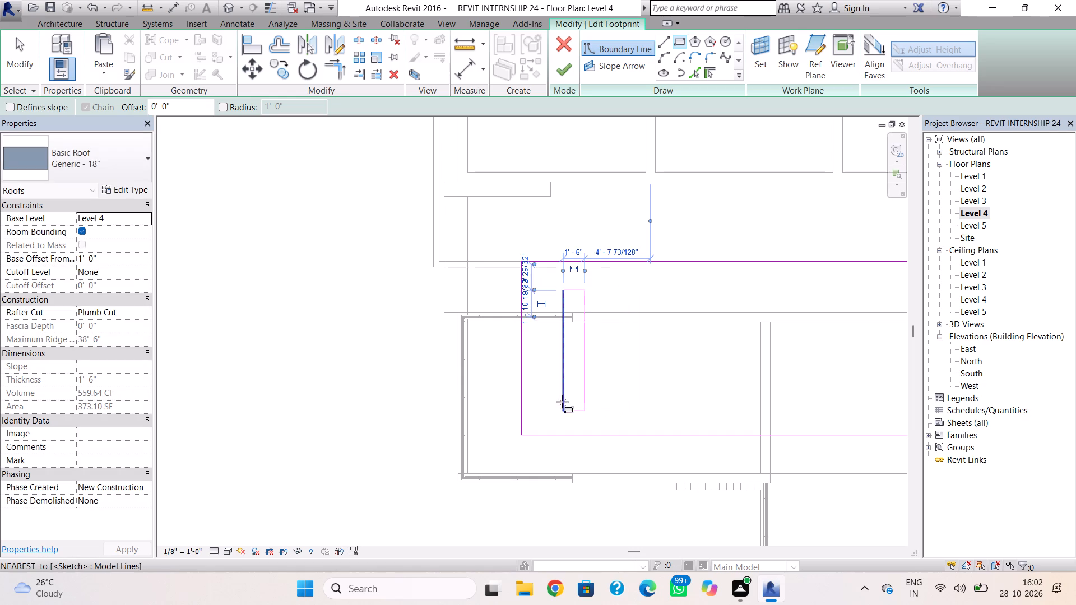
key("Escape")
left_click(560, 387)
key("Escape")
key("Escape")
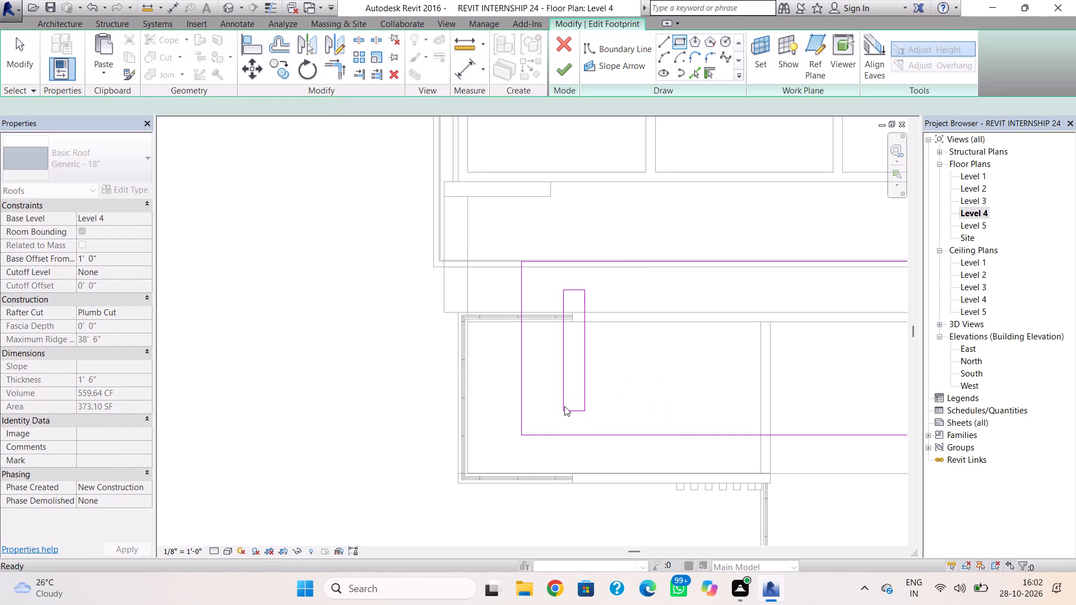
Nudge the opening's west edge outward to make the opening 2' 0" wide.
left_click(564, 399)
key("Left")
key("Left")
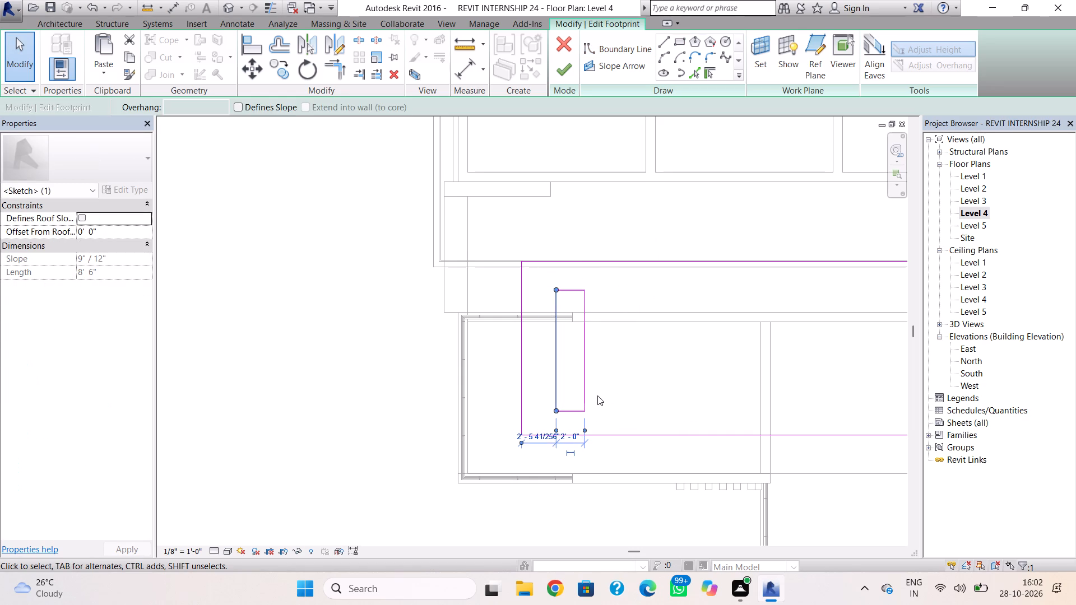
Nudge the opening's east edge one increment inward to narrow the opening slightly.
left_click(595, 394)
left_click(590, 389)
key("Left")
left_click(631, 385)
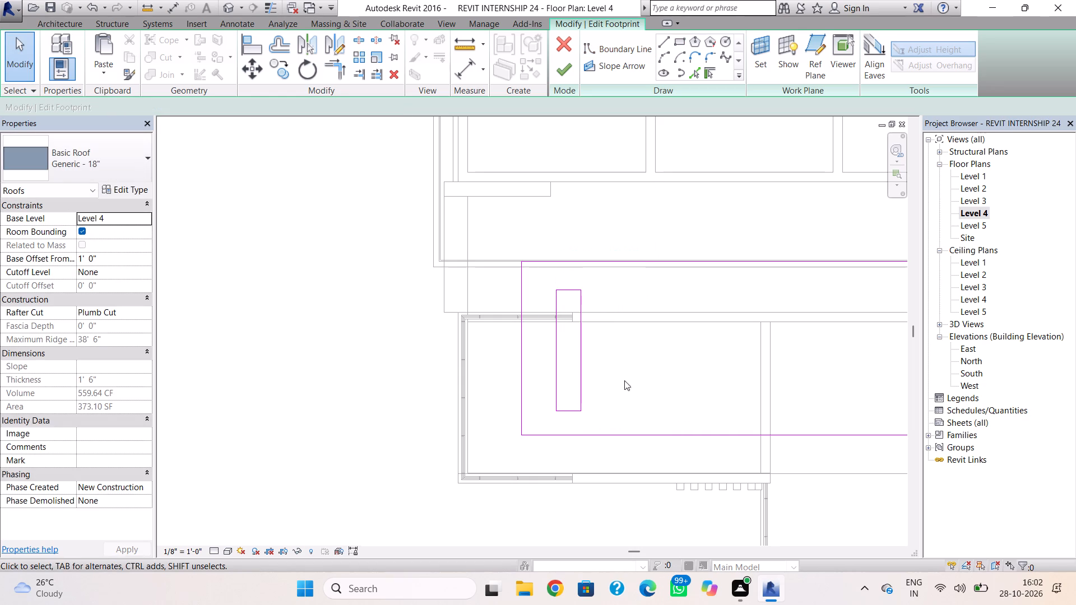
Copy the opening 5' 6" to the east, level with the original, and nudge the copy seven increments back toward it.
left_click_drag(606, 284, 540, 432)
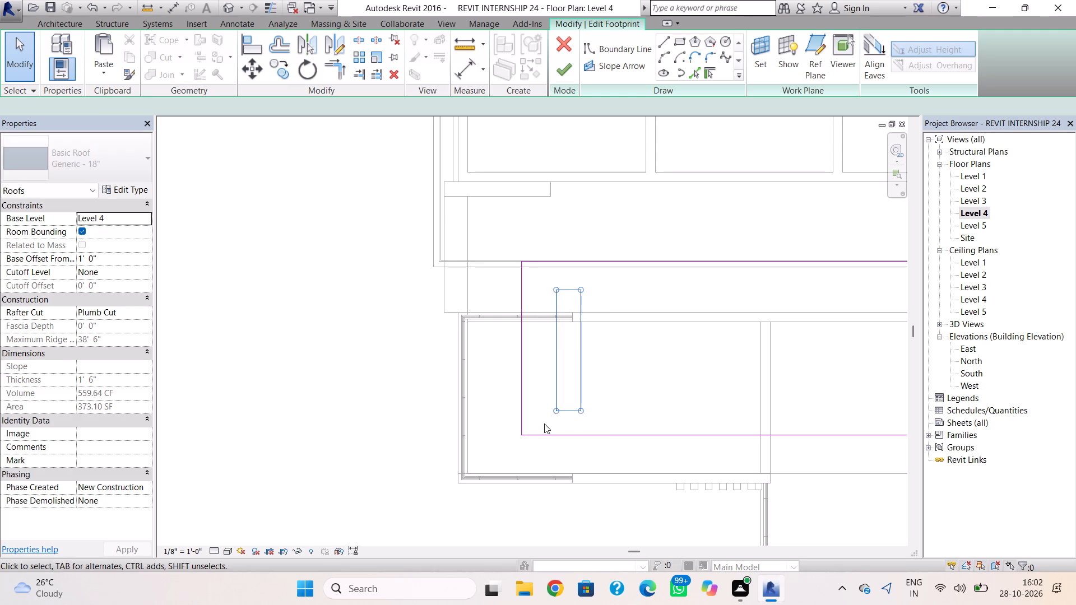
key("ctrl+c")
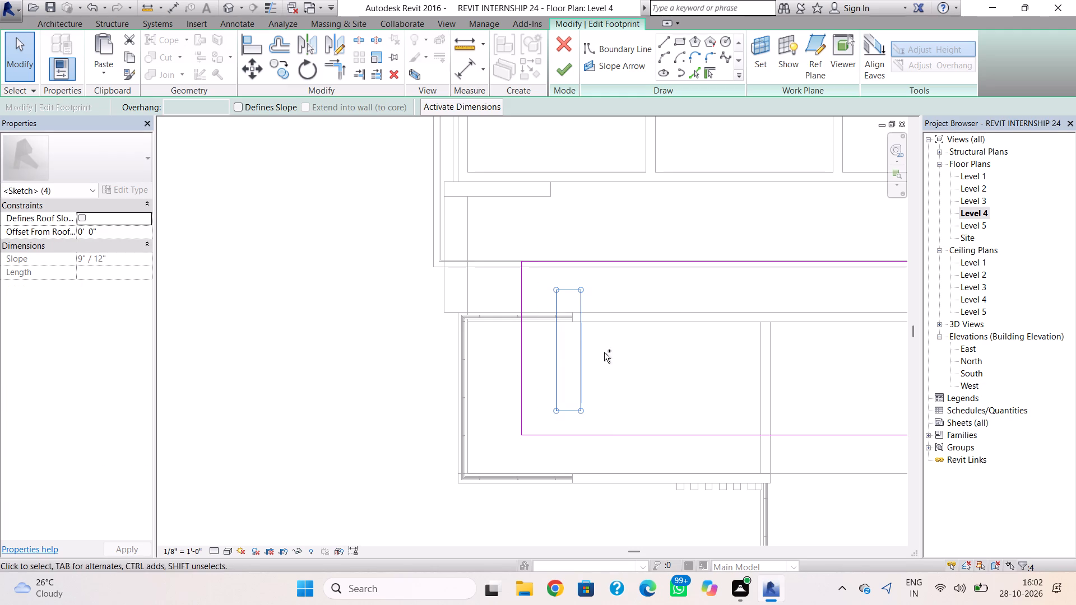
key("ctrl+v")
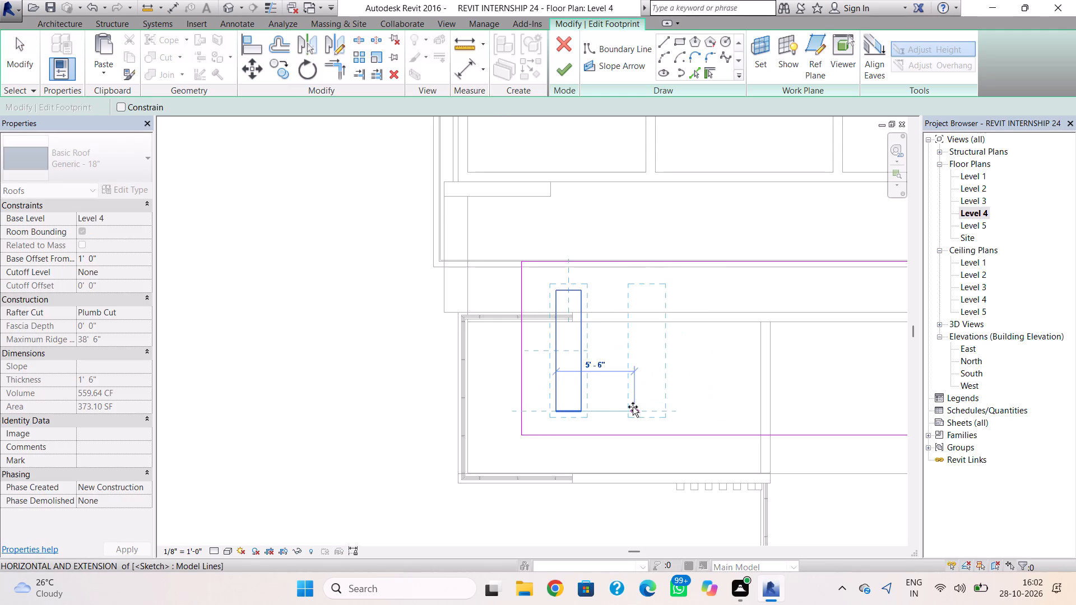
left_click(633, 407, "ctrl")
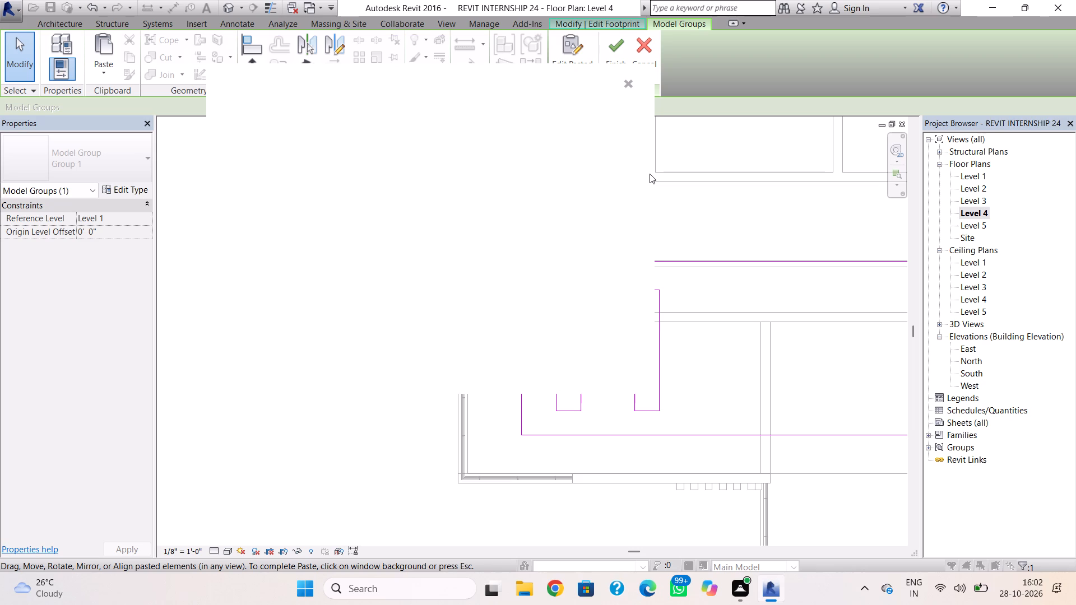
left_click(622, 83)
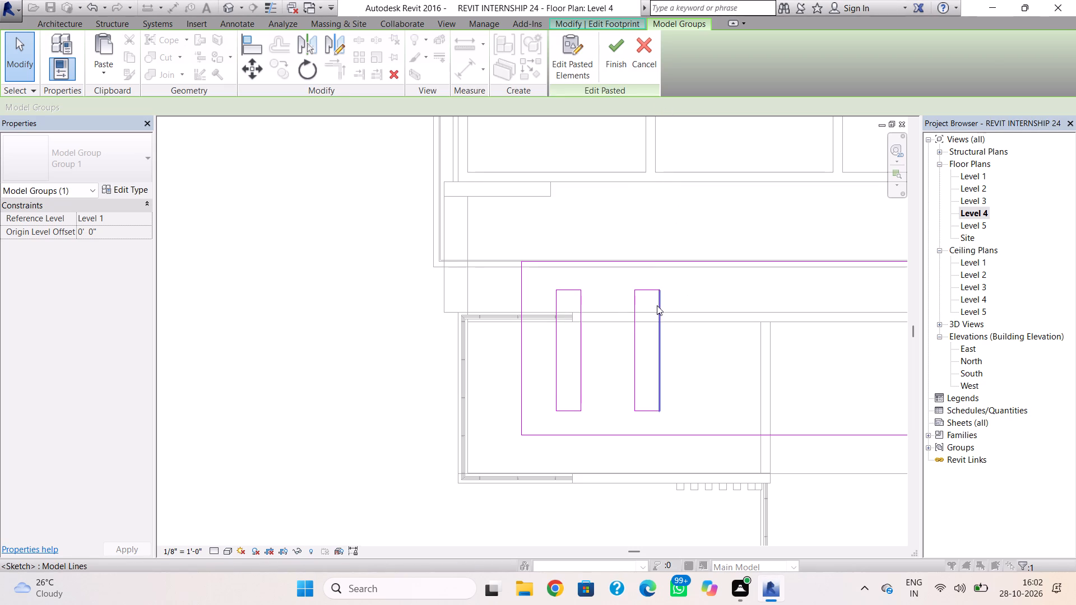
left_click_drag(666, 278, 612, 427)
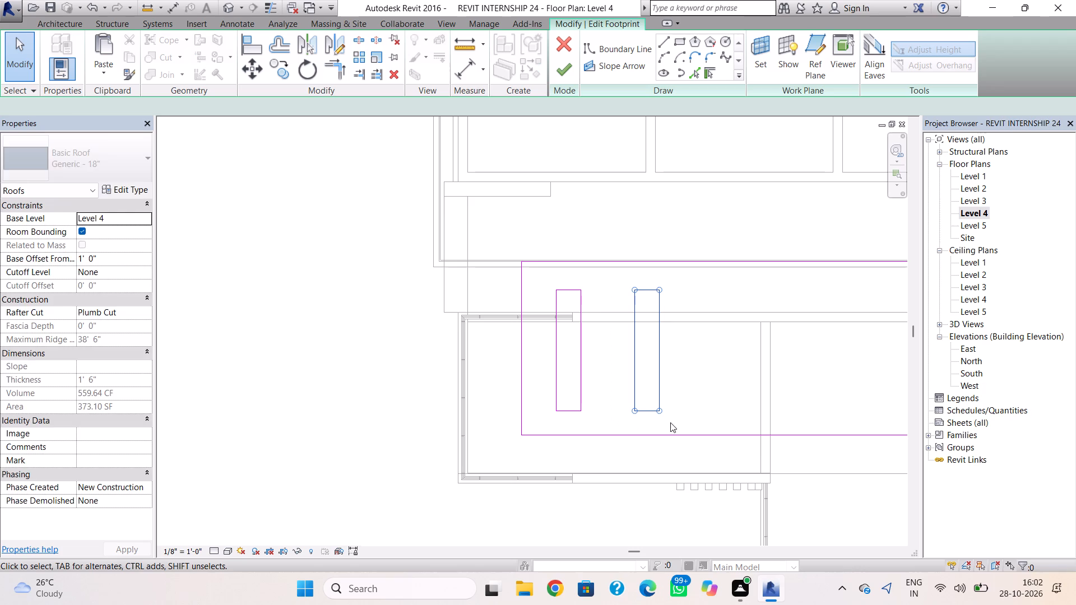
key("Left")
key("Left")
key("Left")
key("Left")
key("Left")
key("Left")
key("Left")
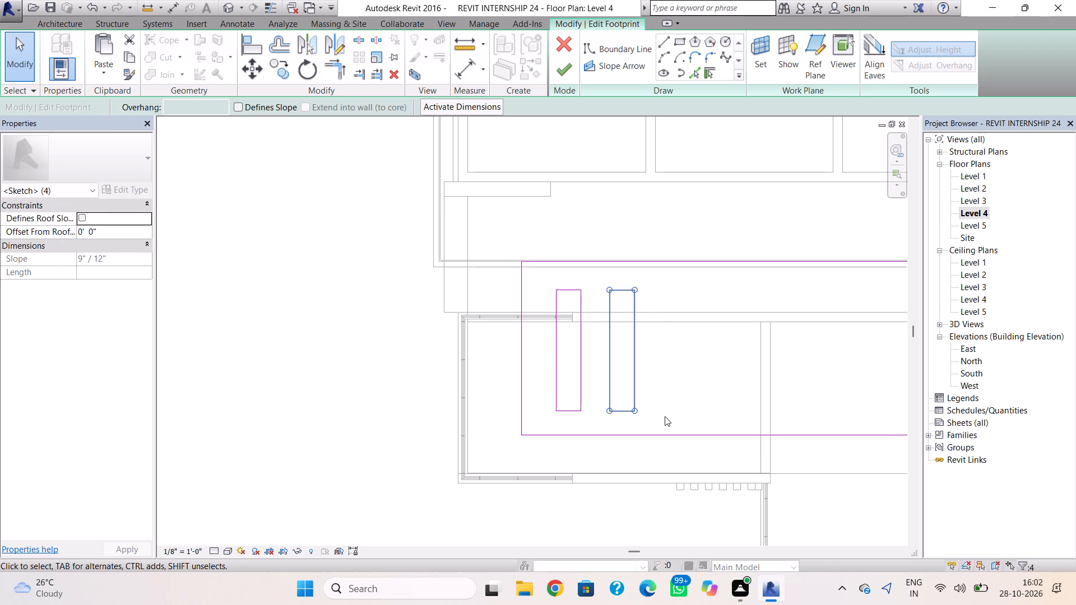
left_click(665, 416)
Copy both openings together to the east along the roof and nudge the new pair three increments back west.
left_click_drag(661, 274, 551, 441)
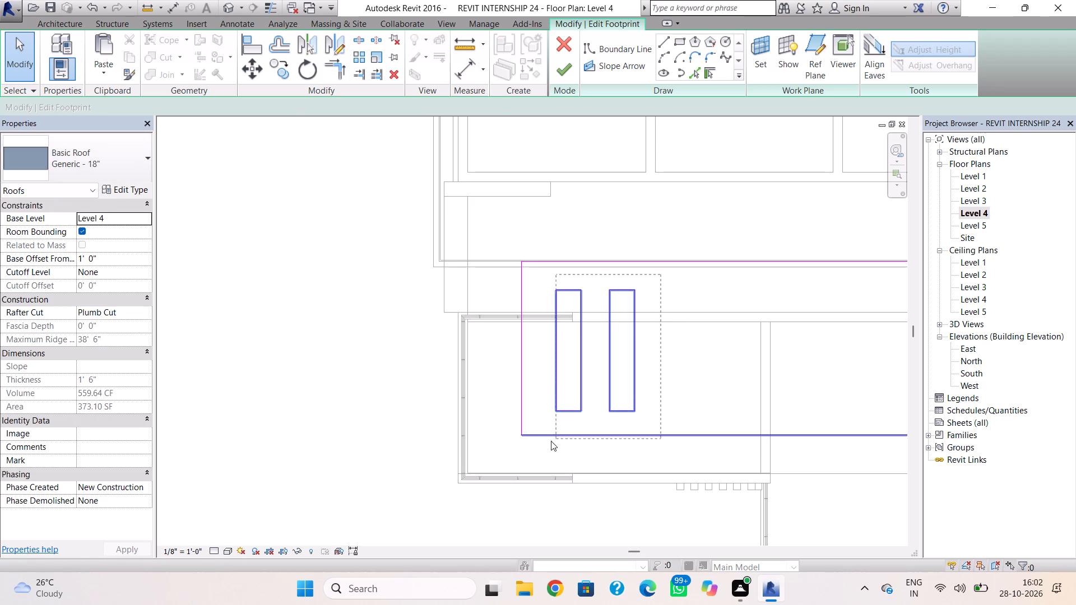
left_click_drag(551, 441, 536, 444)
key("Escape")
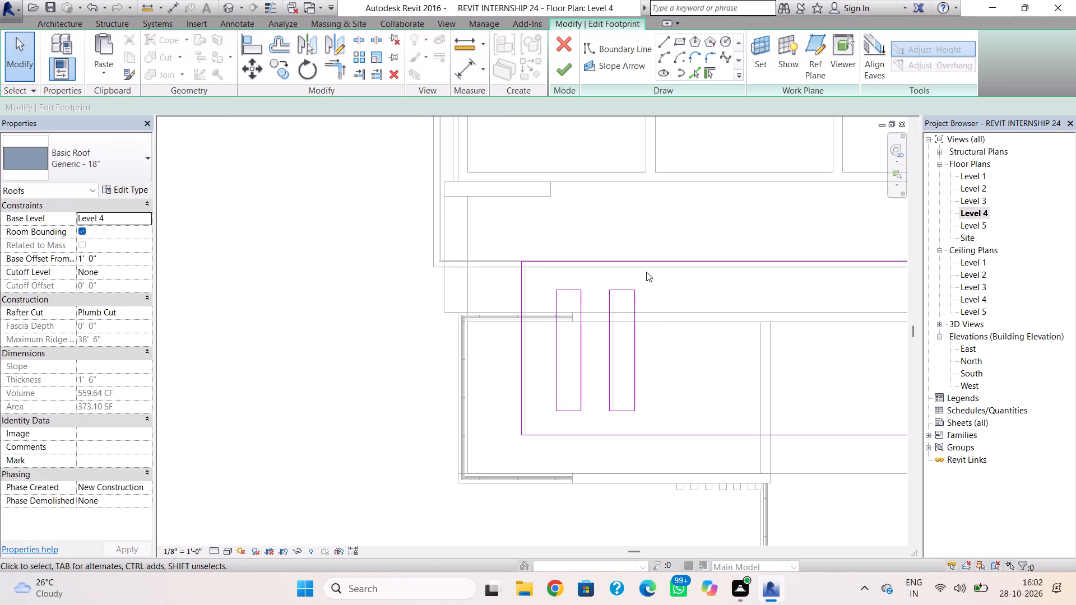
left_click_drag(646, 269, 639, 320)
key("Escape")
left_click_drag(634, 282, 555, 432)
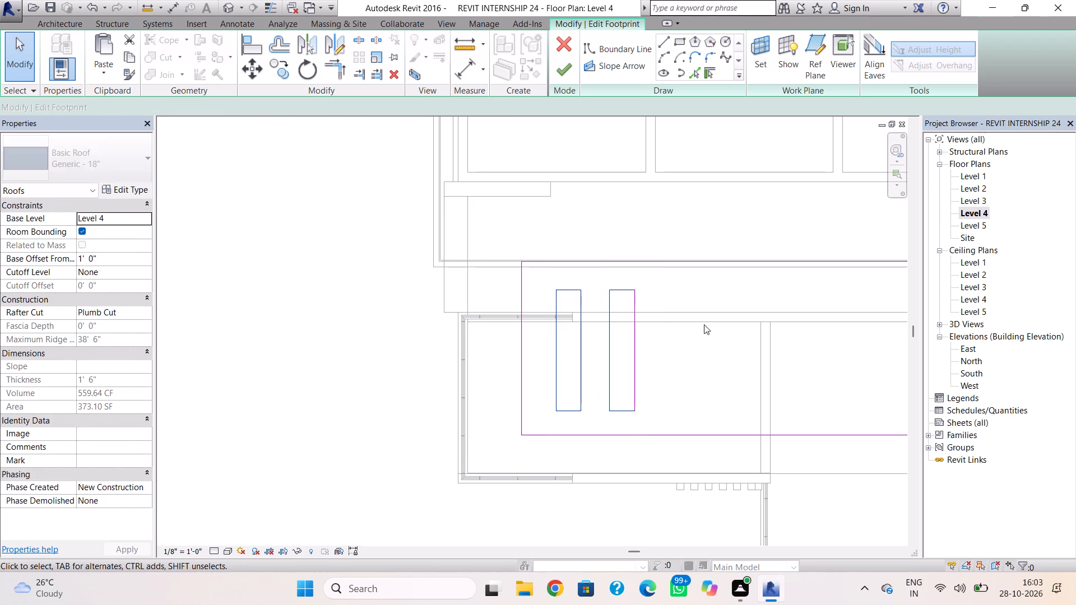
left_click_drag(655, 284, 547, 426)
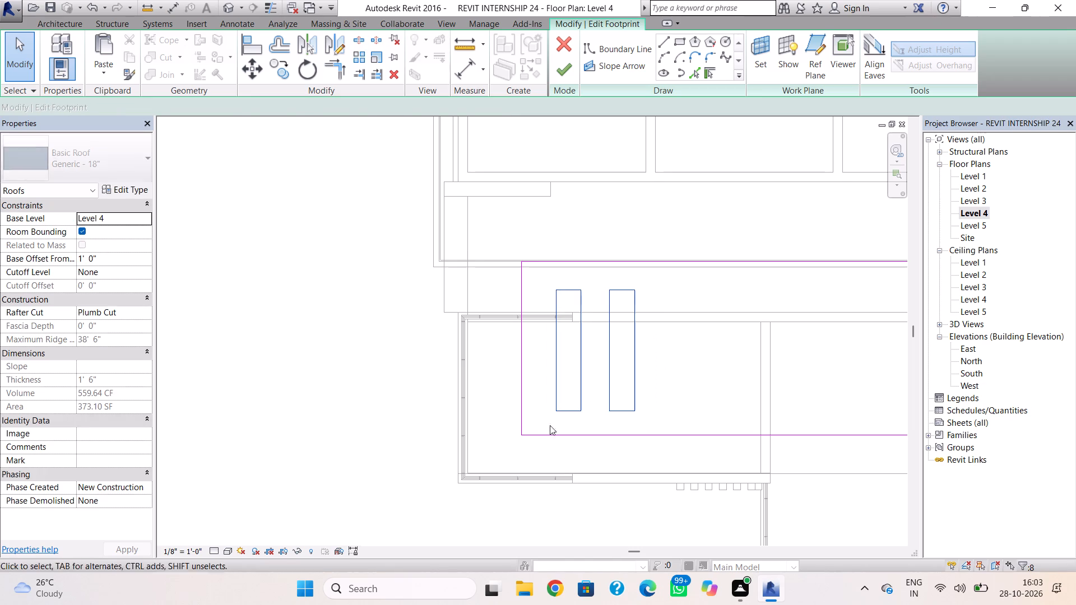
key("ctrl+c")
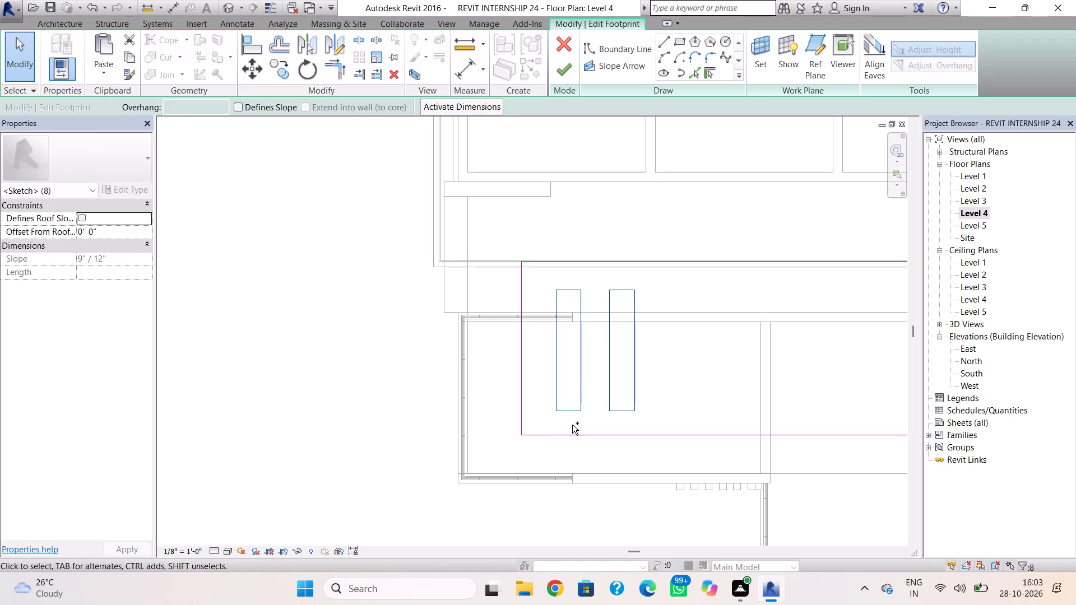
key("ctrl+v")
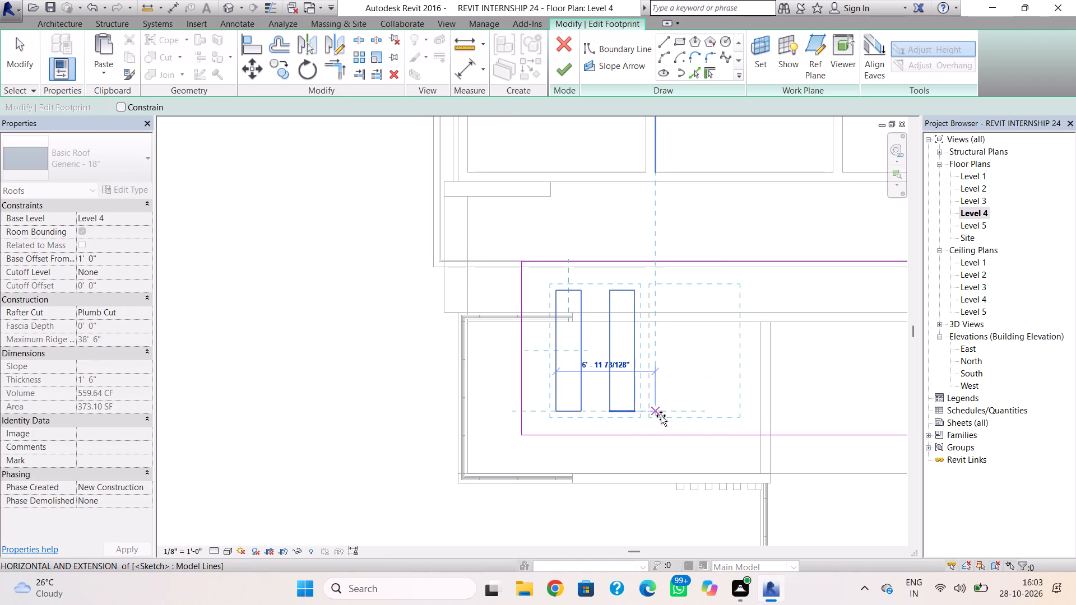
left_click(669, 417)
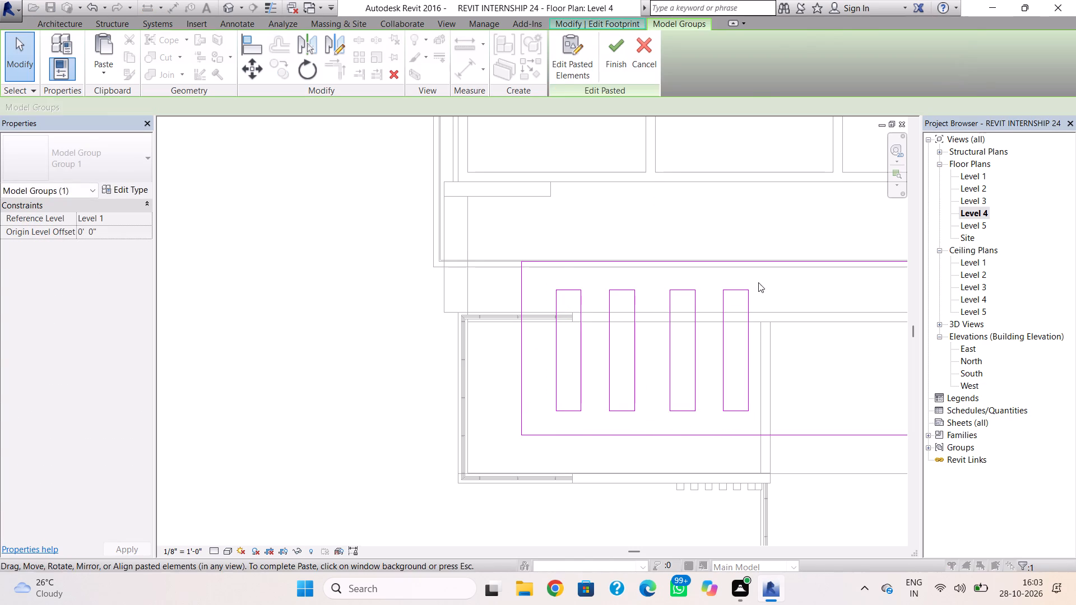
left_click_drag(759, 278, 658, 430)
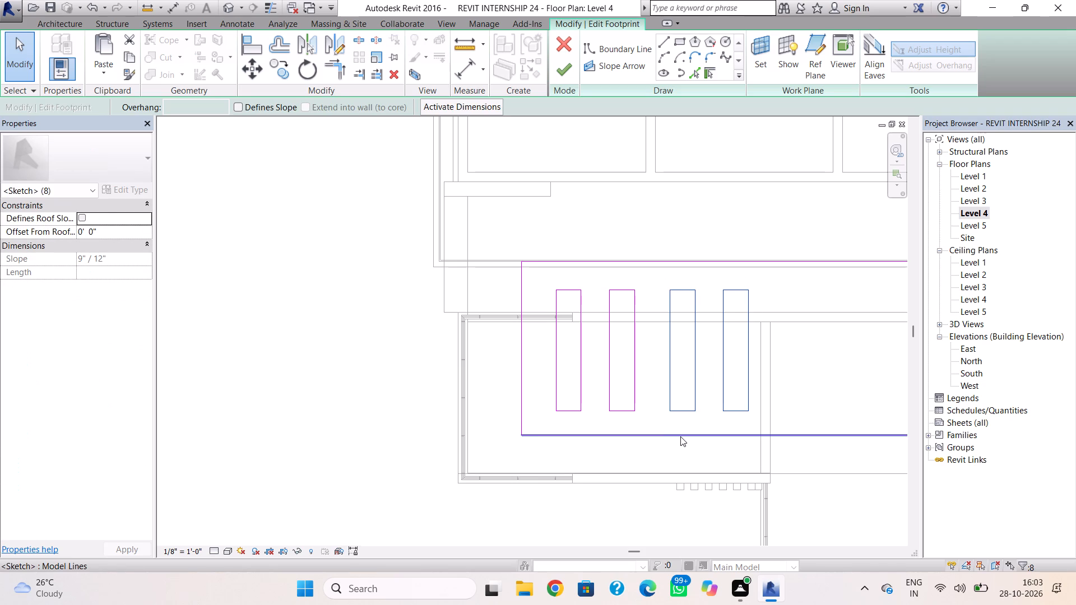
key("Left")
key("Left")
key("Left")
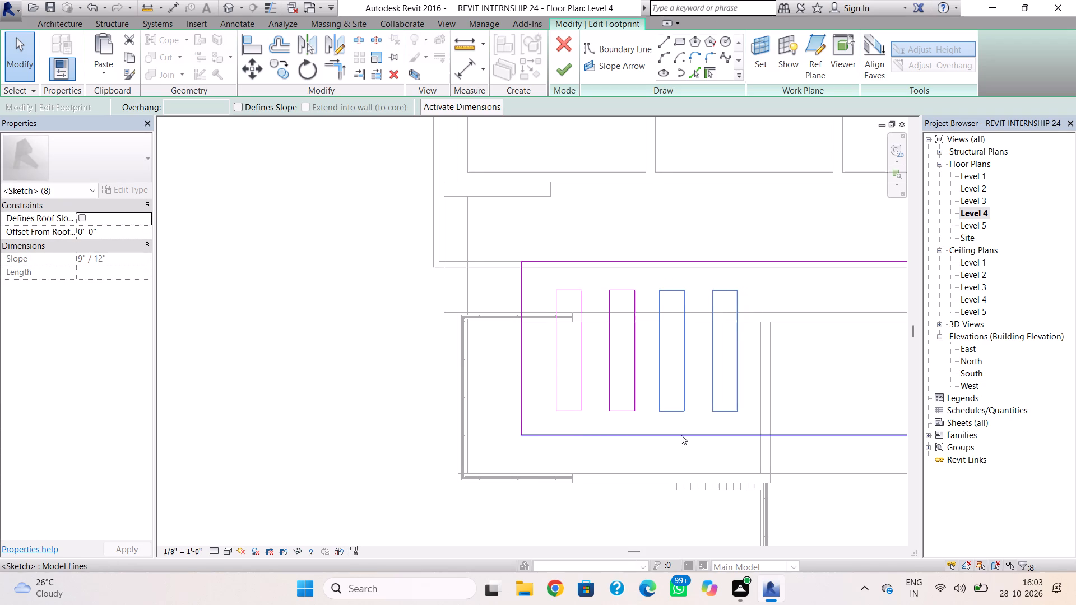
Paste another pair of openings farther east, level with the others, and nudge it two increments west.
scroll(787, 335, "down", 2)
middle_click_drag(785, 336, 778, 335)
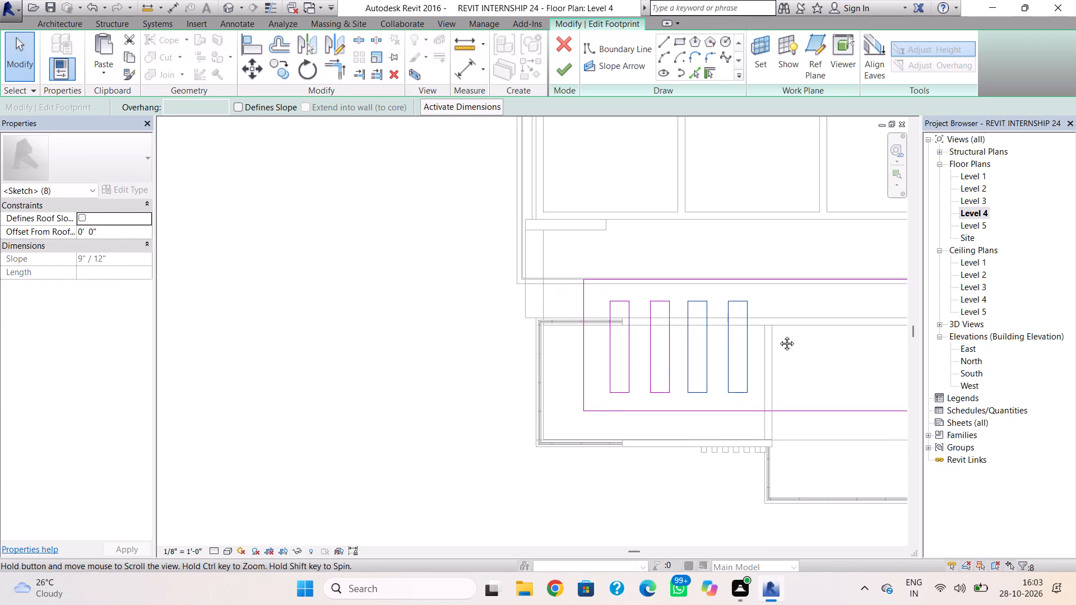
middle_click_drag(778, 335, 676, 324)
key("ctrl+v")
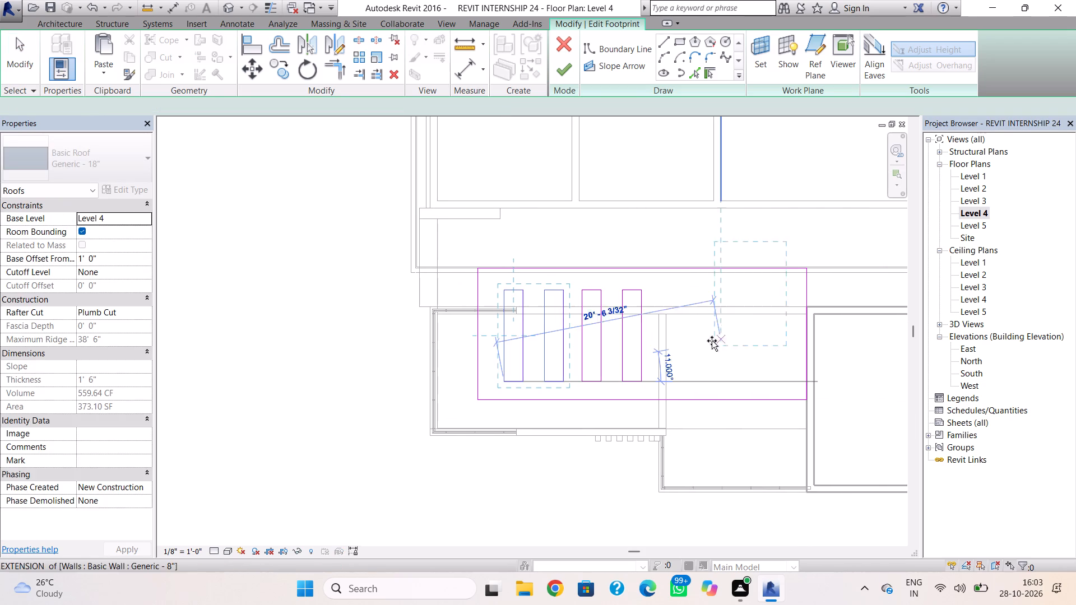
left_click(661, 380)
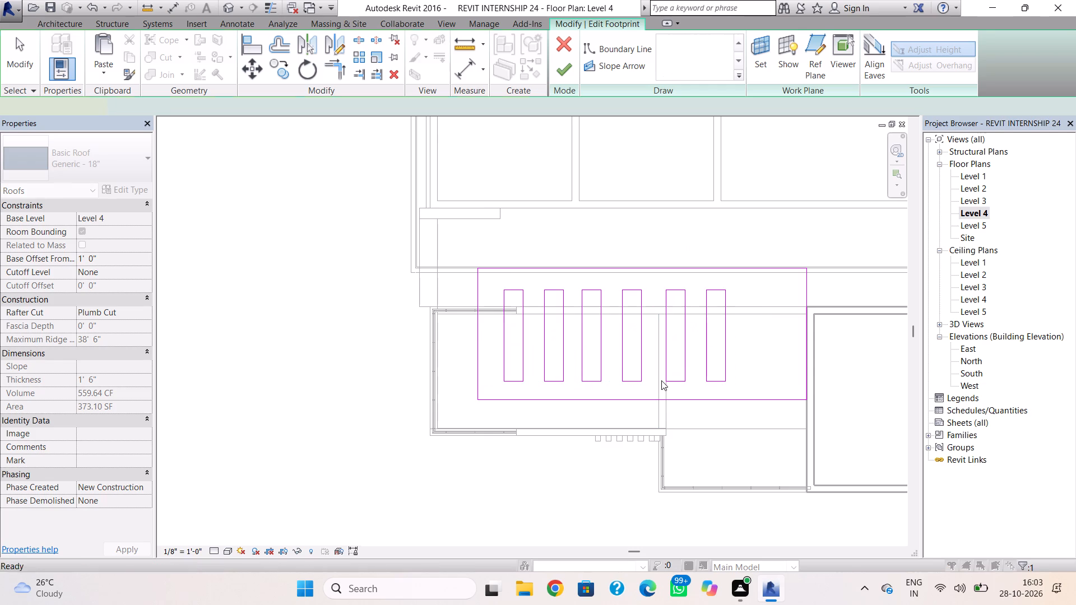
left_click_drag(741, 289, 683, 369)
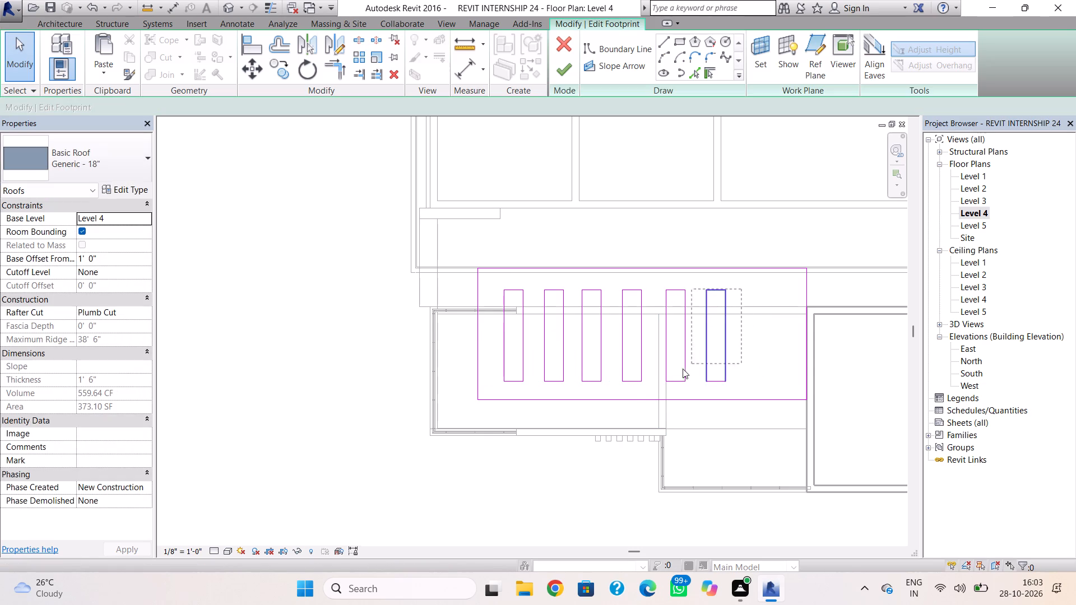
left_click_drag(683, 369, 652, 397)
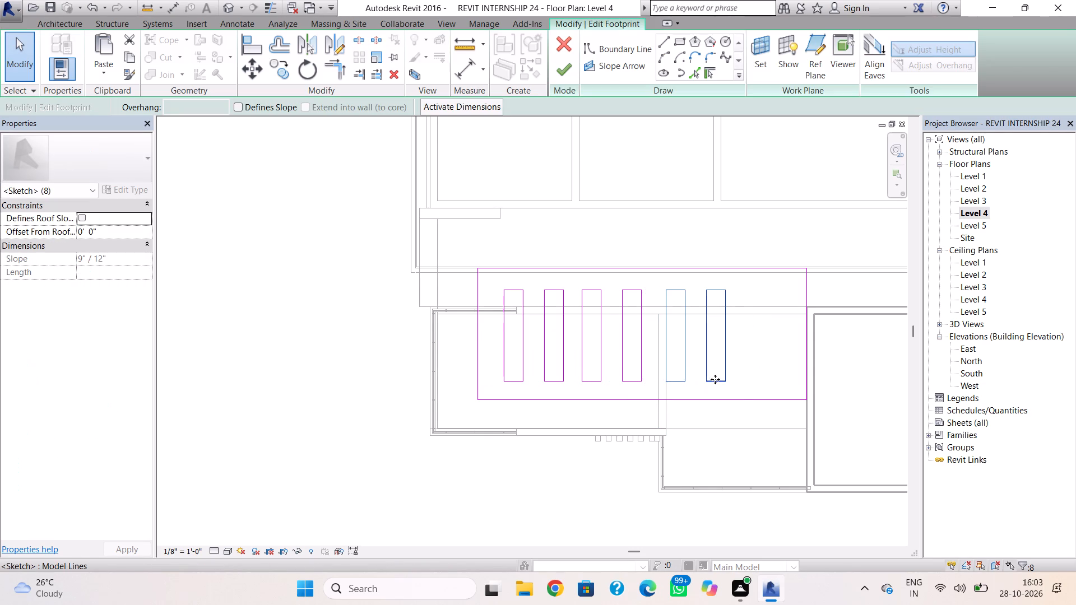
key("Left")
key("Left")
left_click(741, 366)
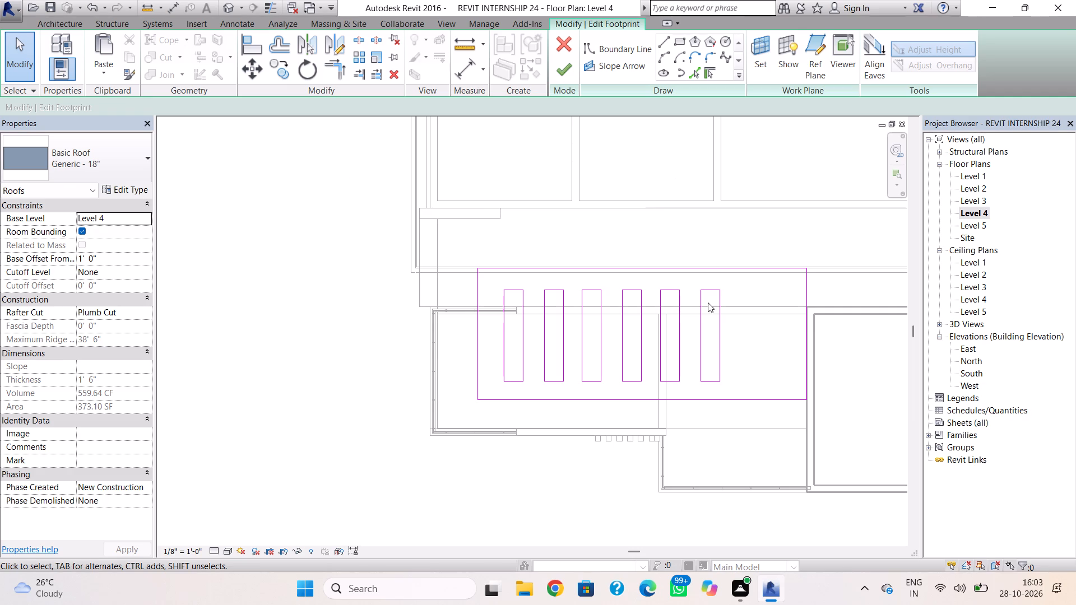
key("Escape")
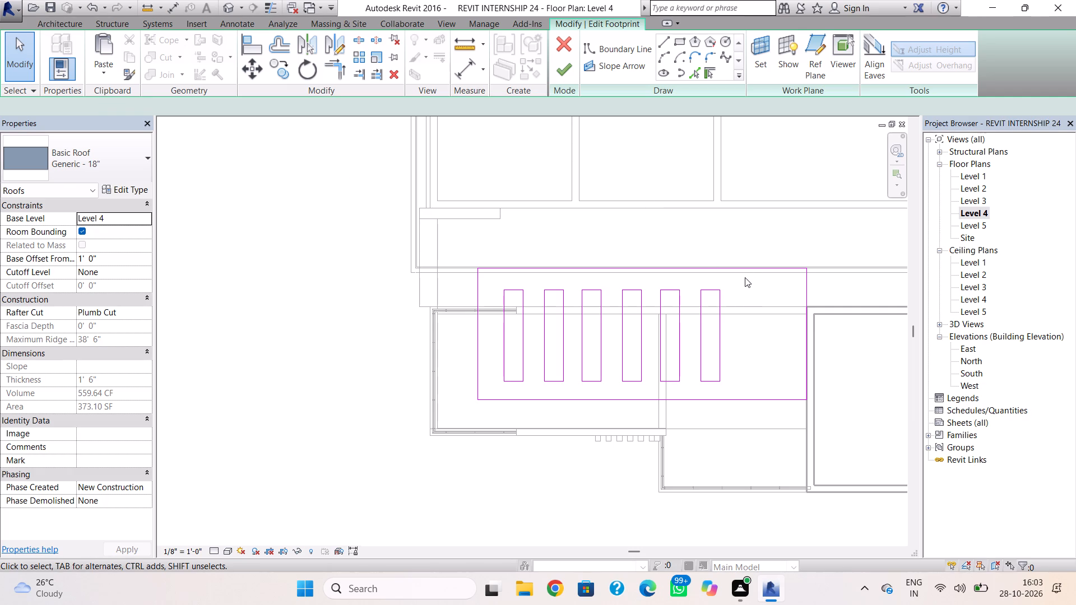
Copy the easternmost opening 4' 0" to the east to make a seventh opening.
left_click_drag(739, 279, 696, 402)
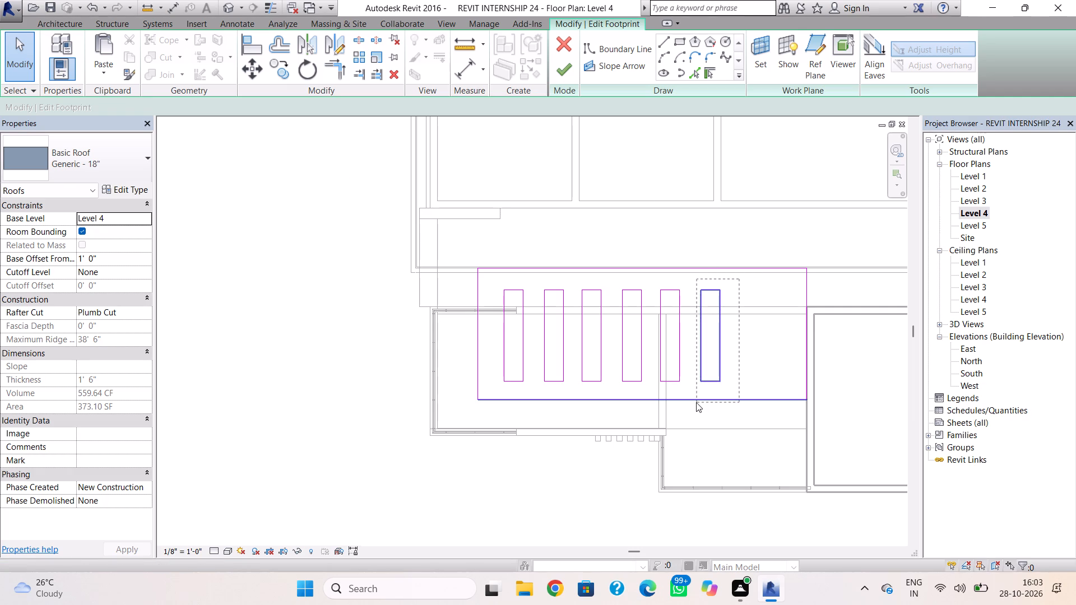
left_click_drag(696, 402, 694, 394)
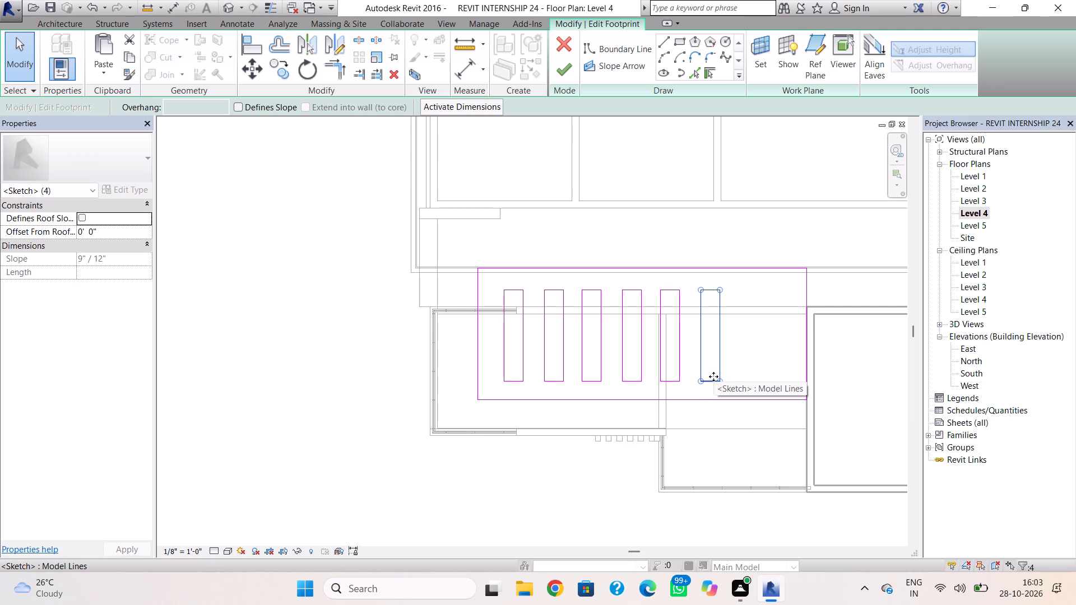
key("ctrl+c")
key("ctrl+v")
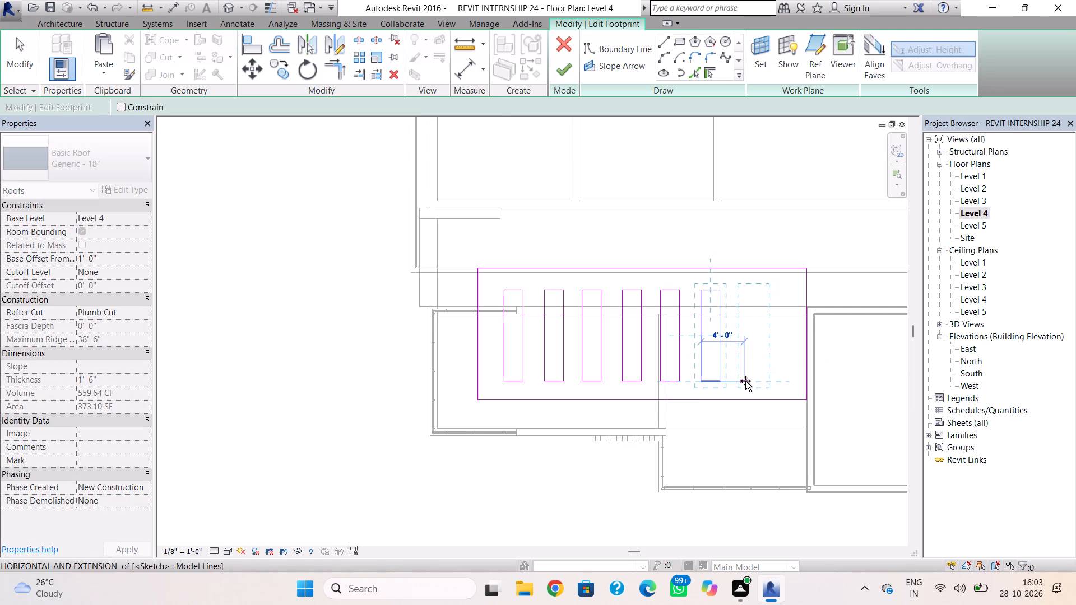
left_click(745, 381)
key("Escape")
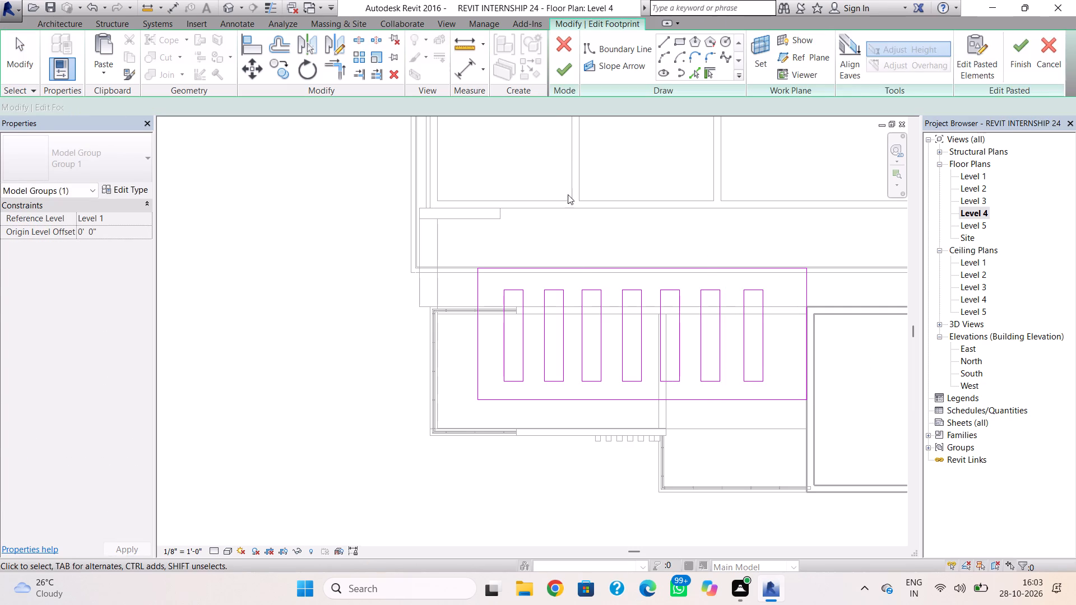
Finish the 18" roof's footprint edit with its seven openings.
left_click(560, 69)
right_click_drag(564, 403, 593, 327, "shift")
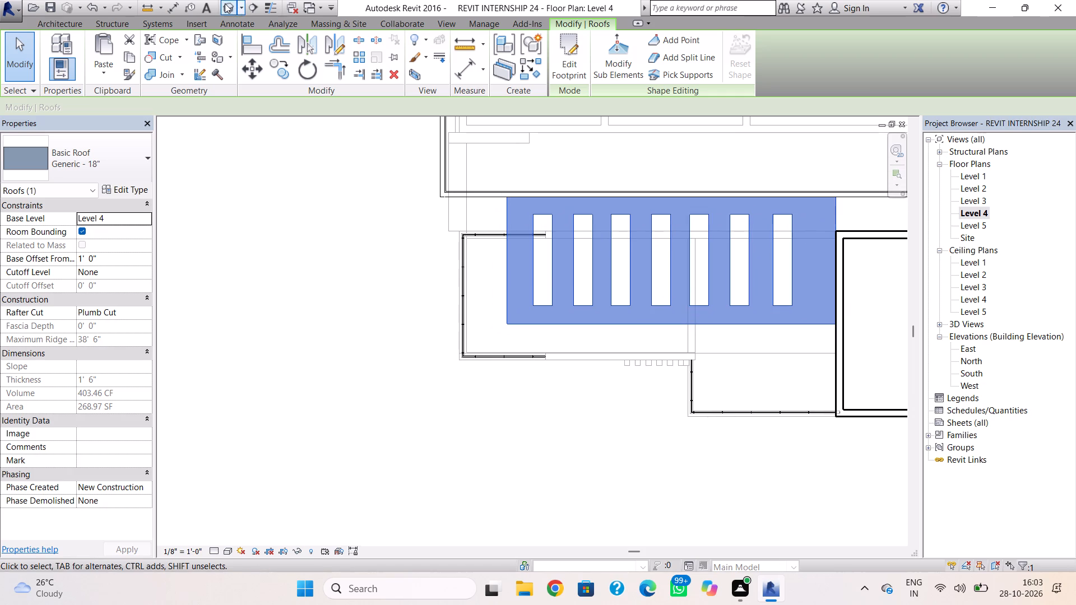
Switch to the 3D view and select the 18" roof with the slotted openings.
left_click(225, 3)
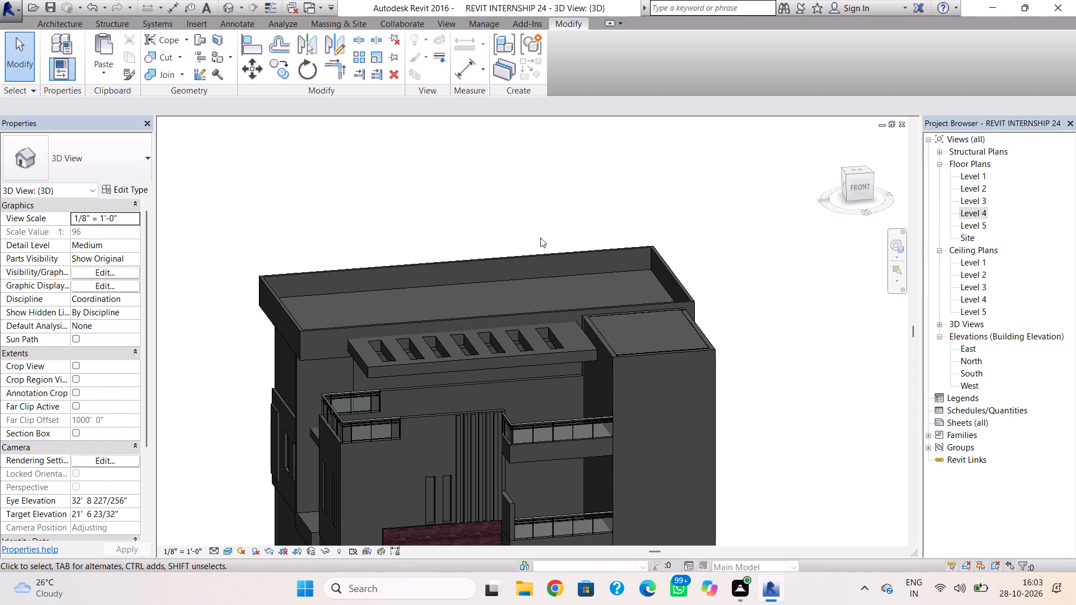
left_click(587, 356)
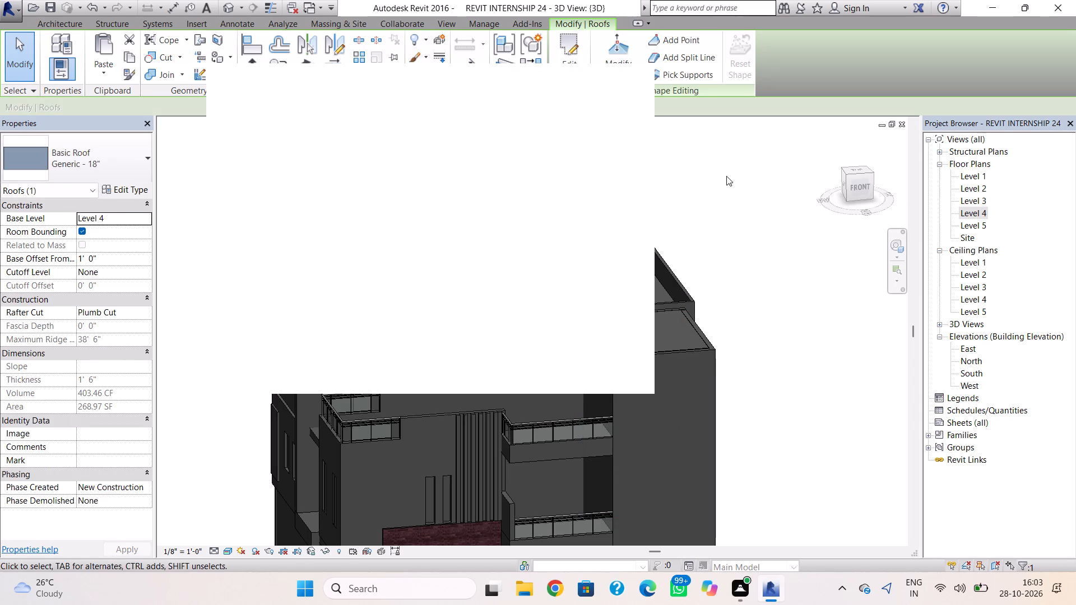
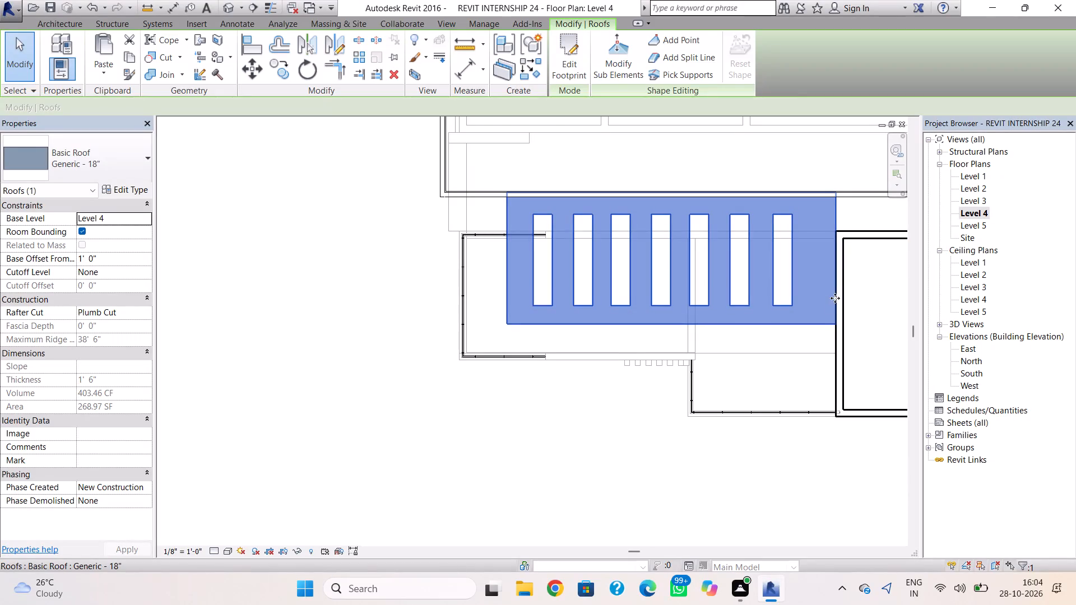
Nudge the east boundary line of the 18" roof's footprint three increments east, finish the edit and view it in 3D.
left_click(829, 319)
double_click(828, 323)
left_click(837, 310)
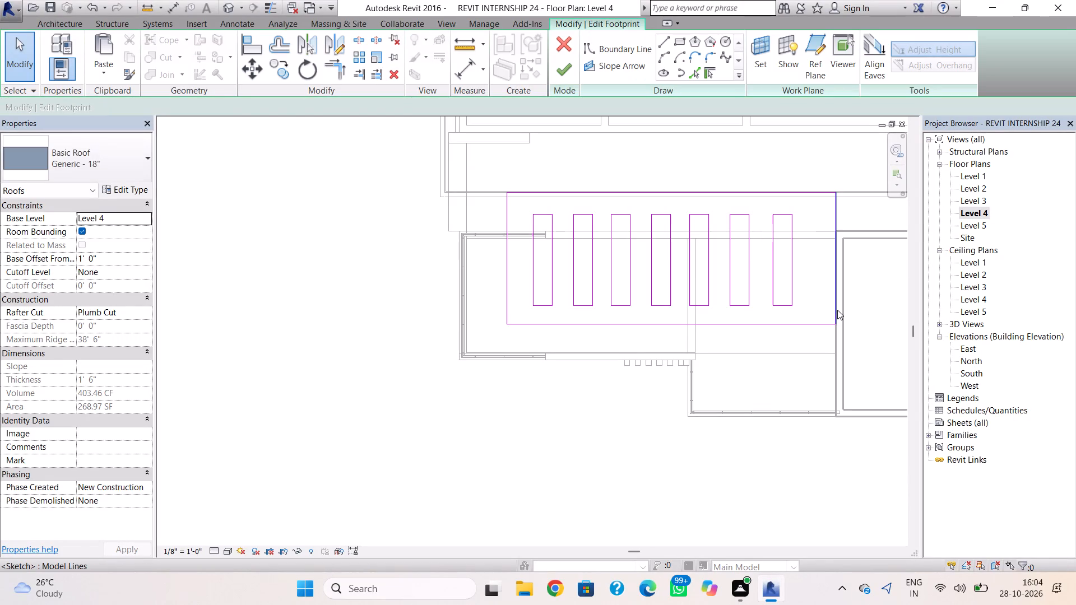
scroll(836, 318, "up", 4)
middle_click_drag(823, 333, 687, 375)
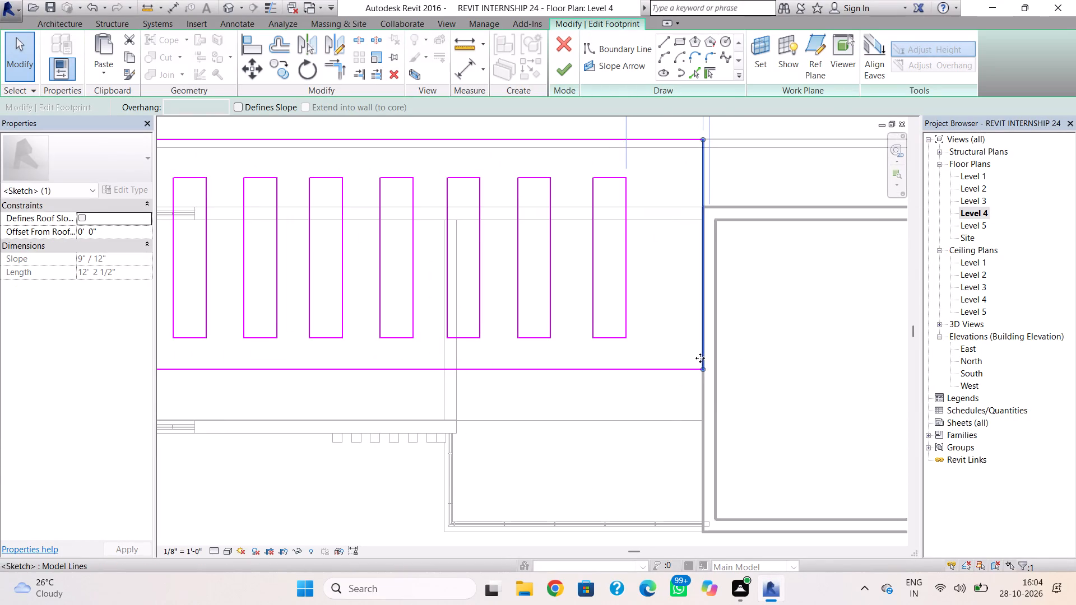
key("Right")
key("Right")
key("Right")
left_click(564, 66)
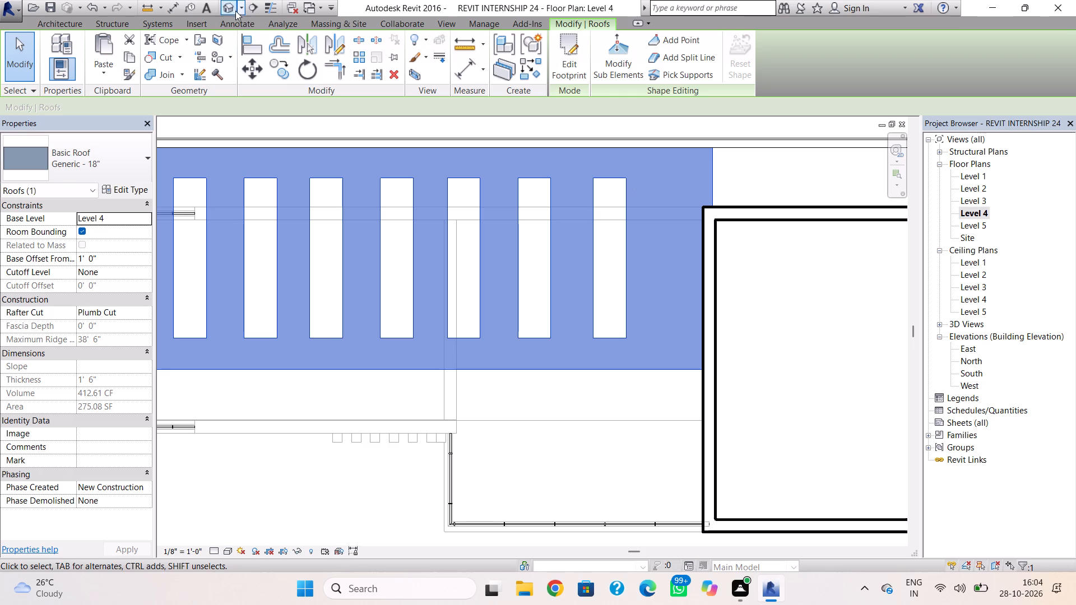
left_click(228, 5)
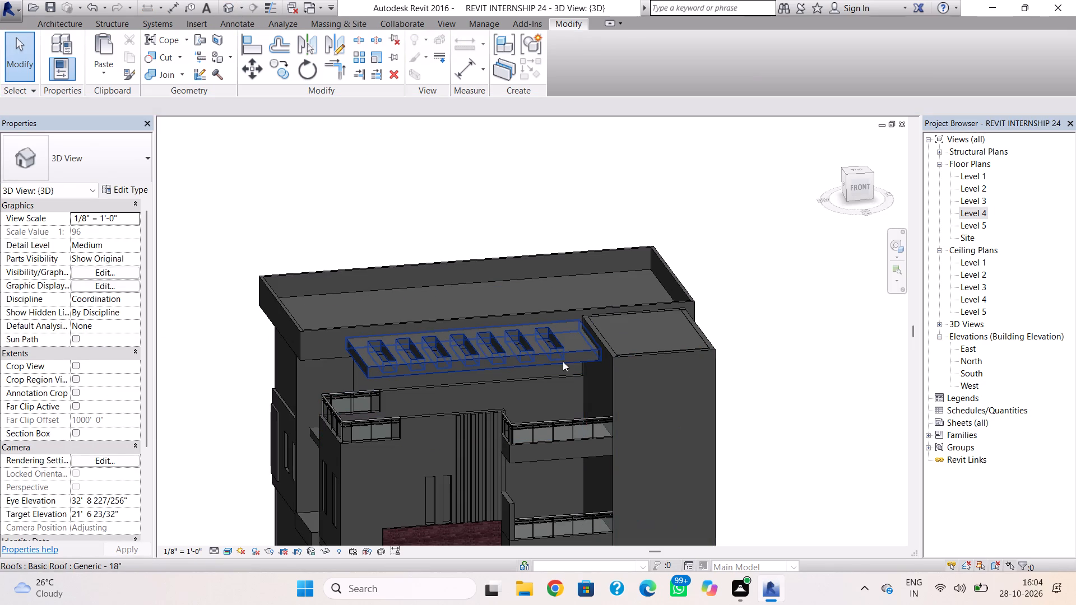
Reopen the 18" roof's footprint on Level 4 and copy the easternmost opening 3' 0" east to make an eighth opening.
double_click(969, 210)
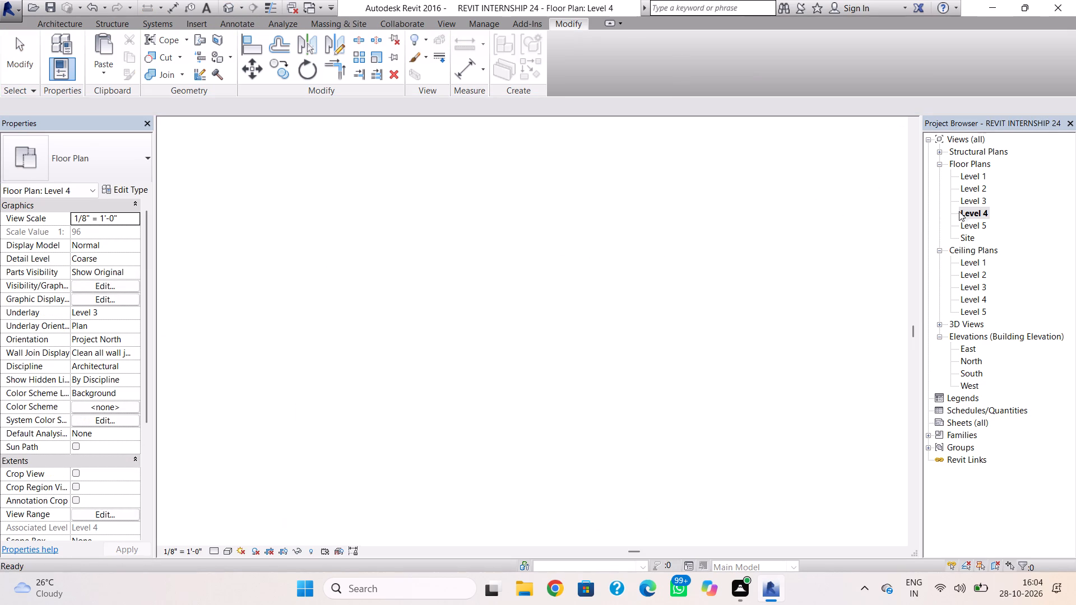
left_click(629, 326)
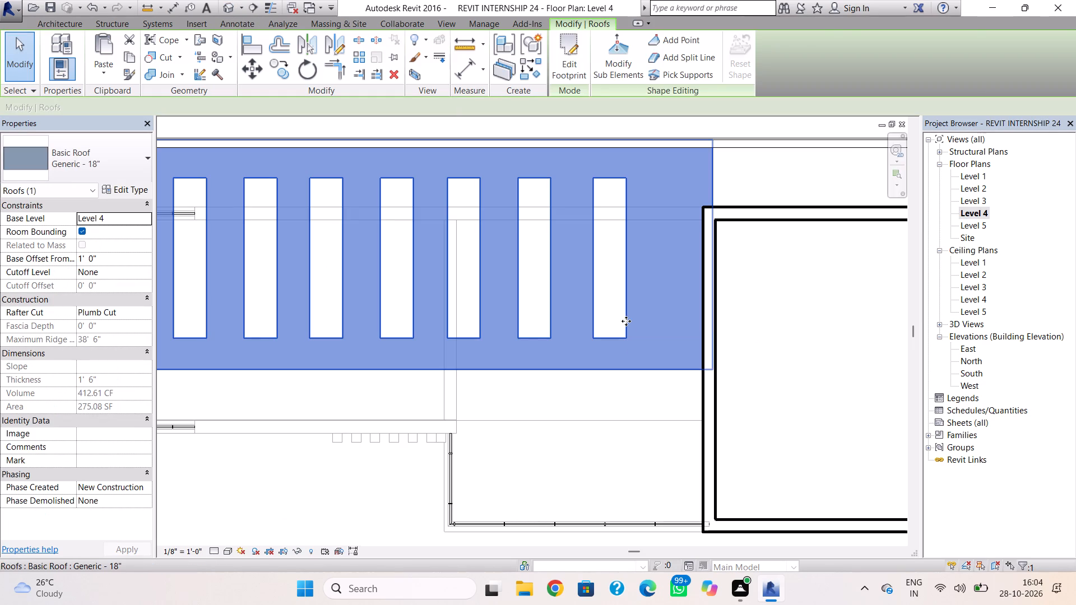
double_click(626, 321)
left_click_drag(648, 167, 610, 296)
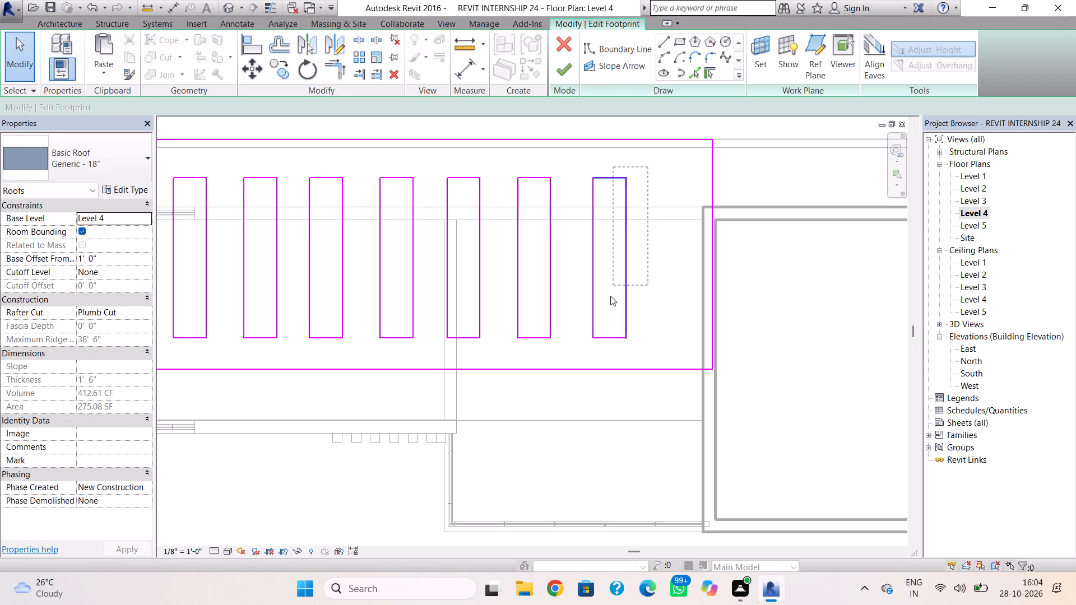
left_click_drag(610, 296, 585, 351)
key("ctrl+c")
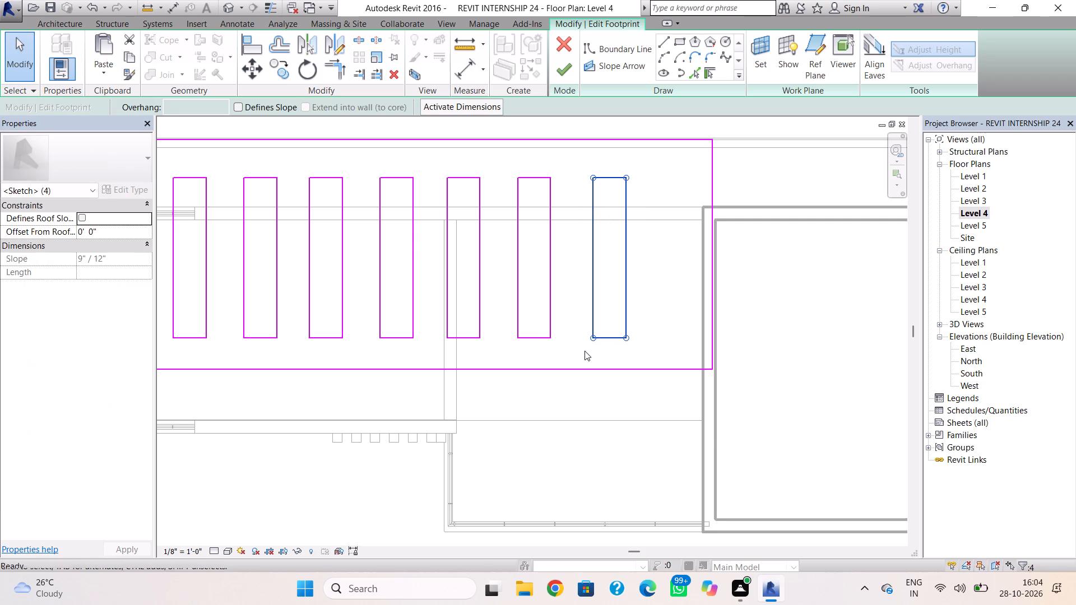
key("ctrl+v")
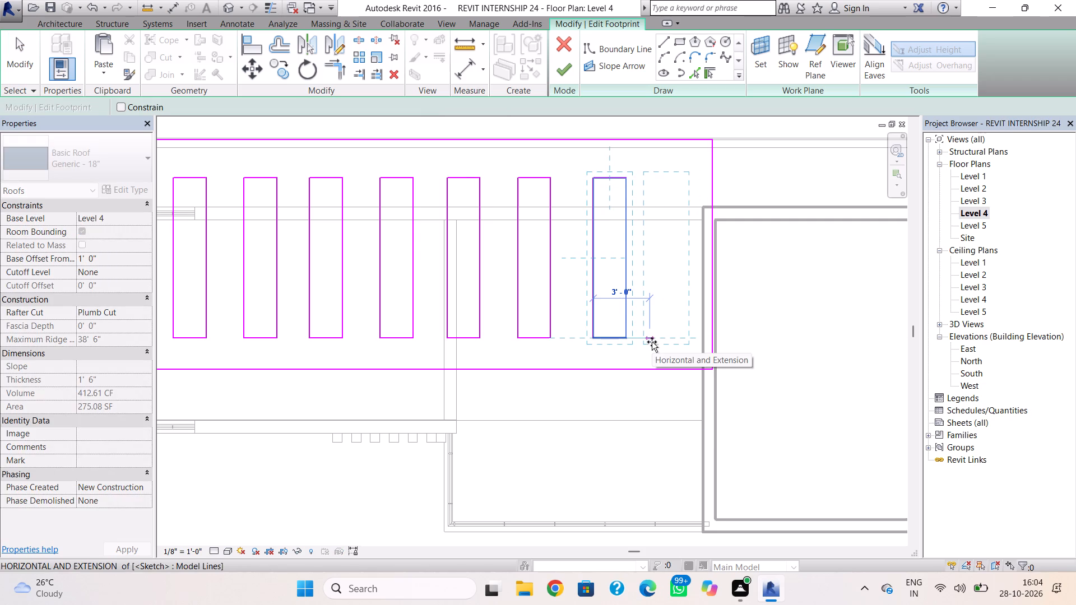
double_click(652, 342)
key("Escape")
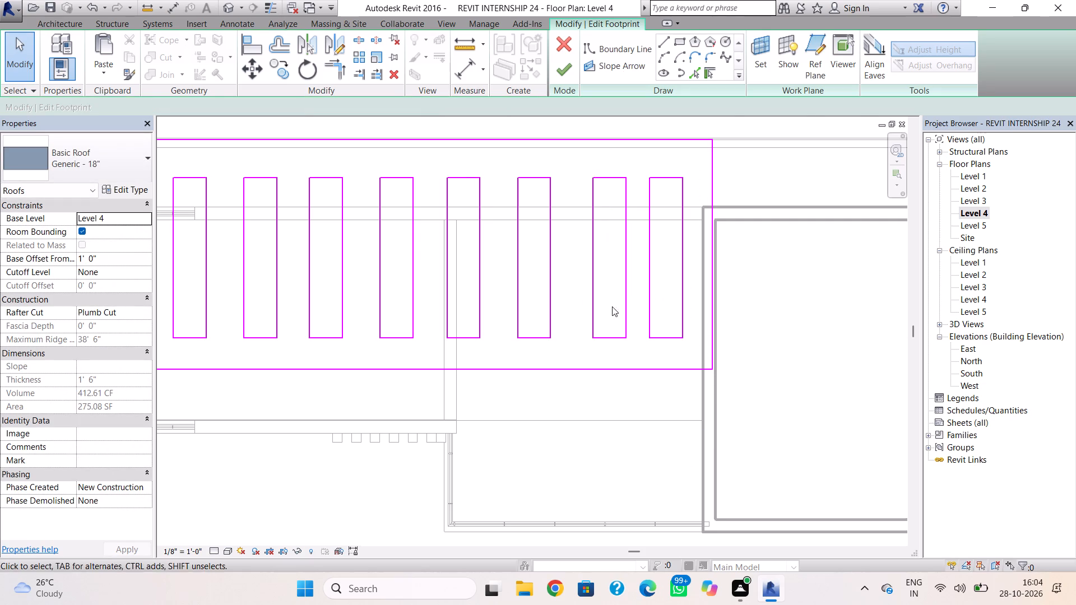
Nudge the seventh opening from the west three increments west and the sixth opening one increment west.
left_click_drag(636, 165, 585, 359)
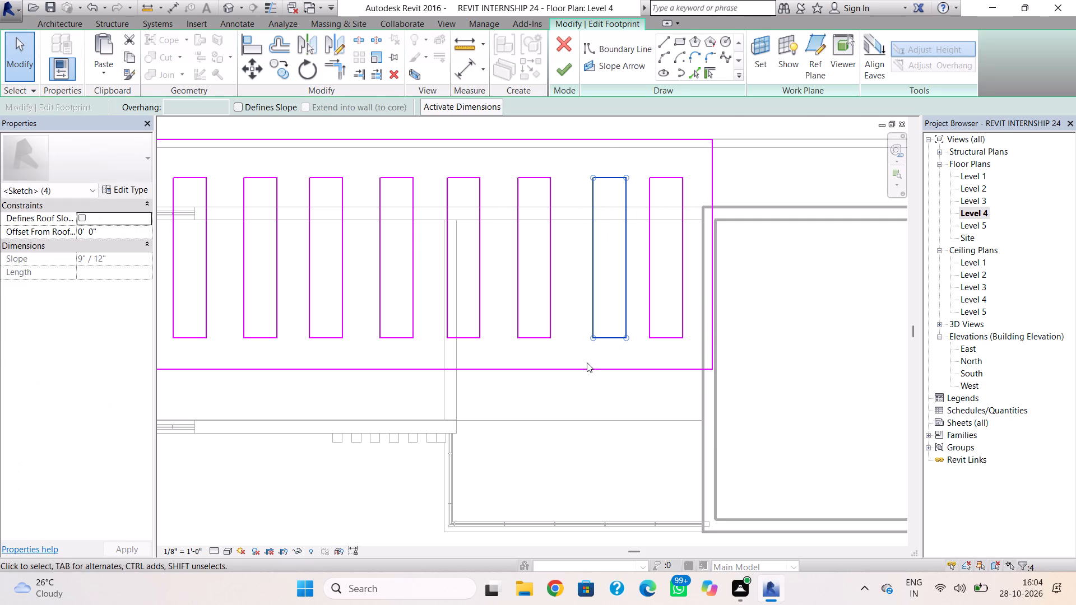
key("Left")
key("Left")
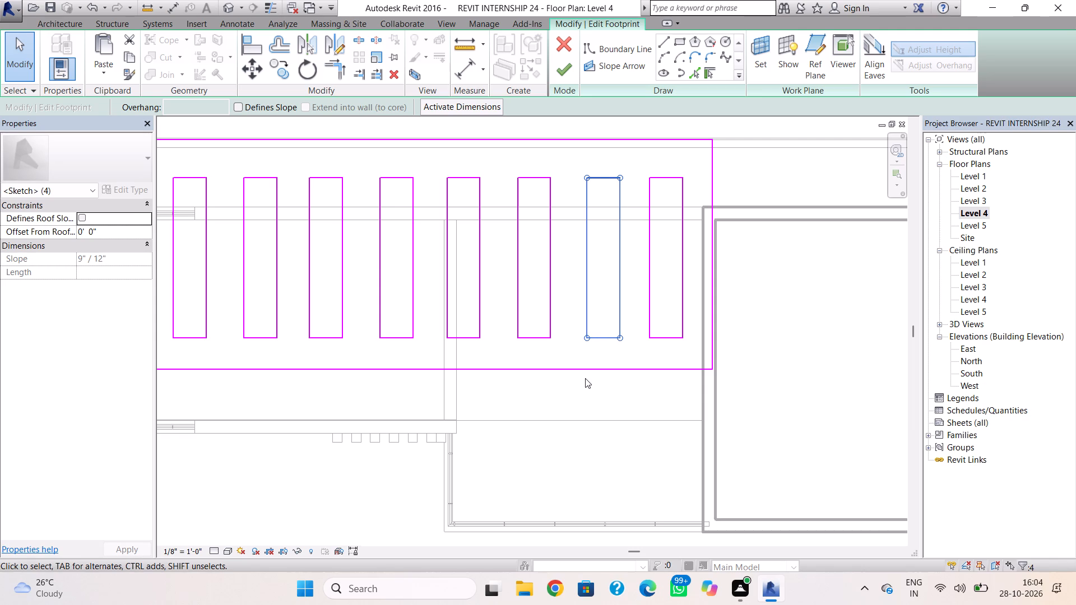
key("Left")
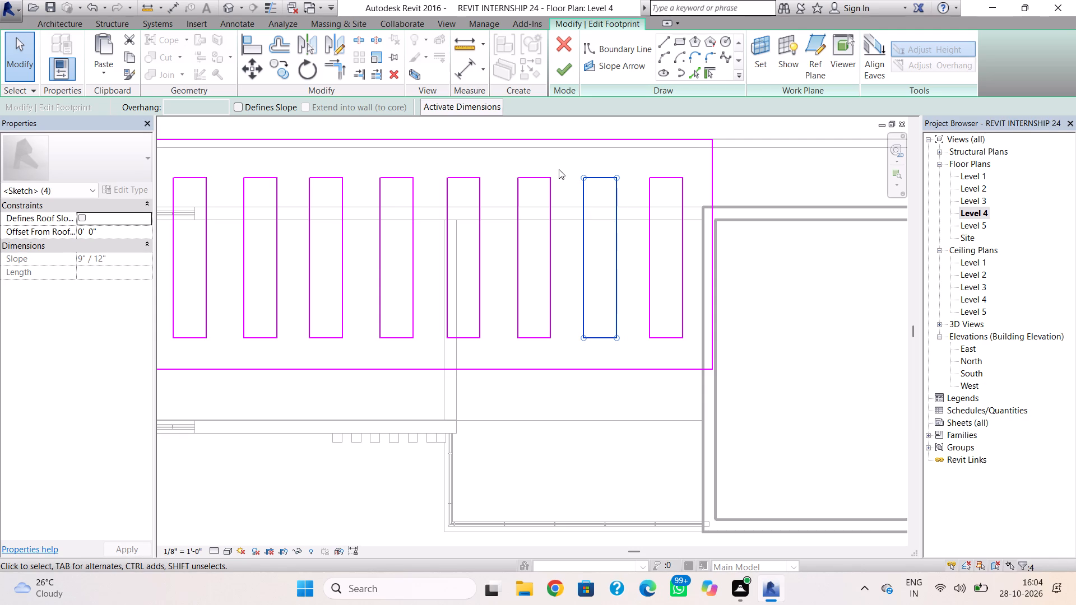
left_click_drag(559, 169, 511, 350)
key("Left")
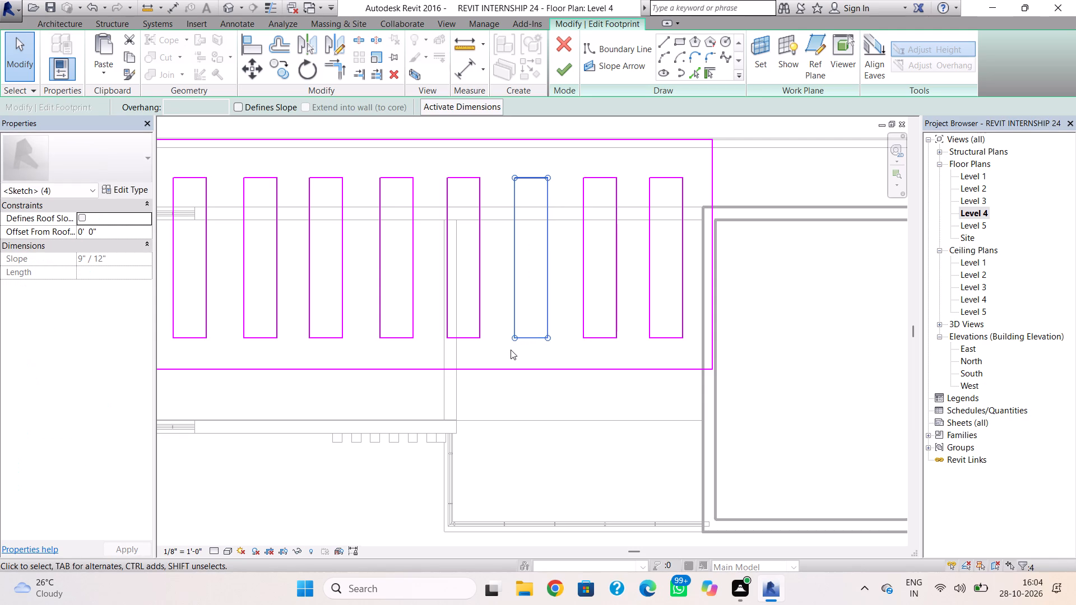
Nudge the fourth opening from the west one increment west and the westernmost opening one increment east.
left_click(446, 367)
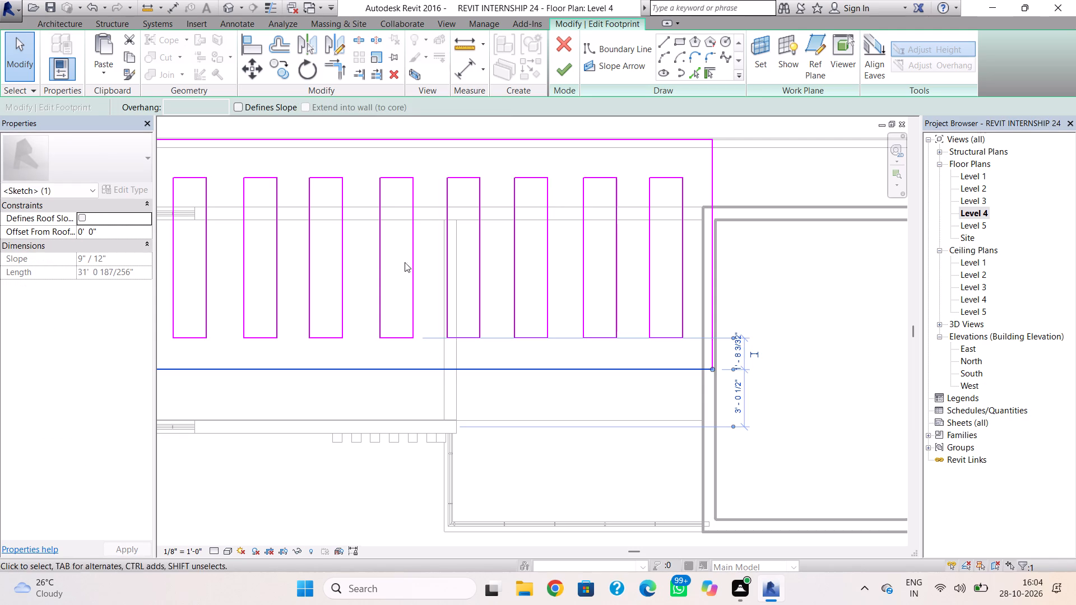
left_click_drag(421, 175, 366, 351)
key("Left")
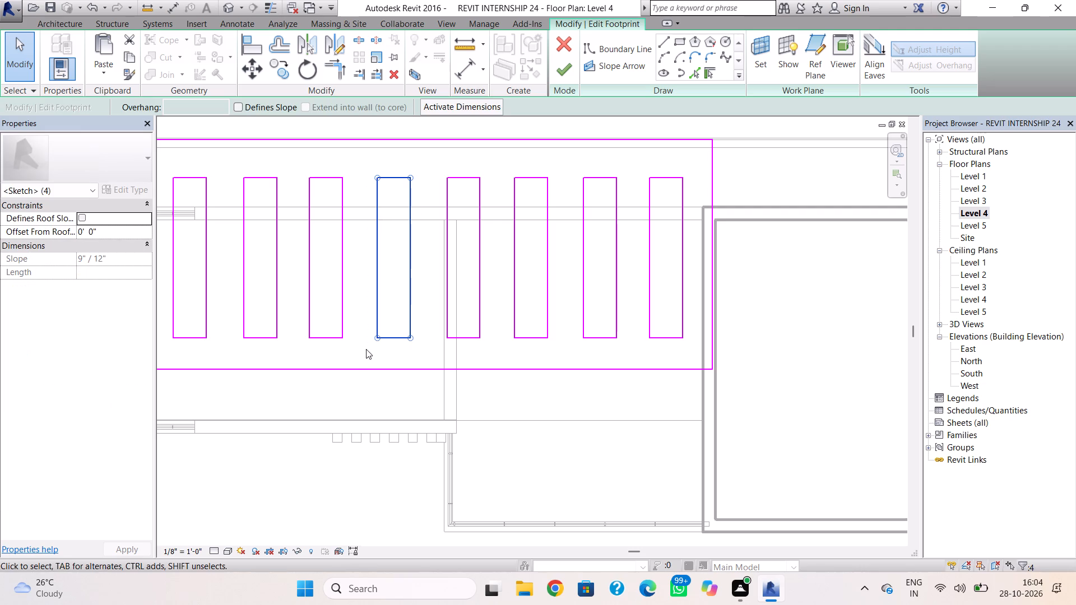
left_click_drag(222, 174, 188, 311)
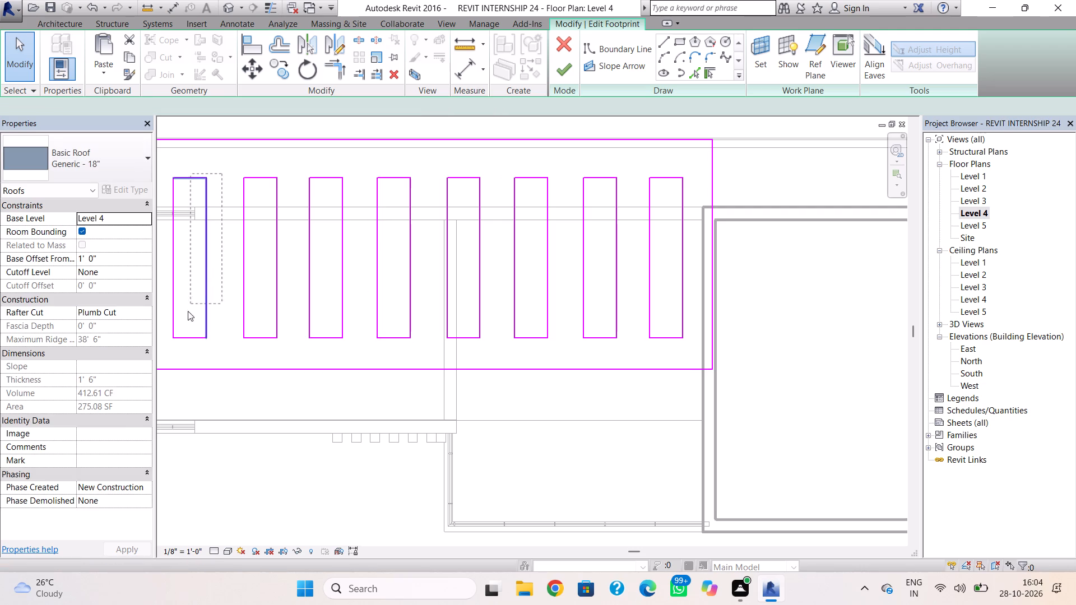
left_click_drag(188, 311, 170, 347)
key("Right")
Finish the footprint edit with the eight openings and inspect the roof slab in the 3D view.
scroll(170, 348, "down", 2)
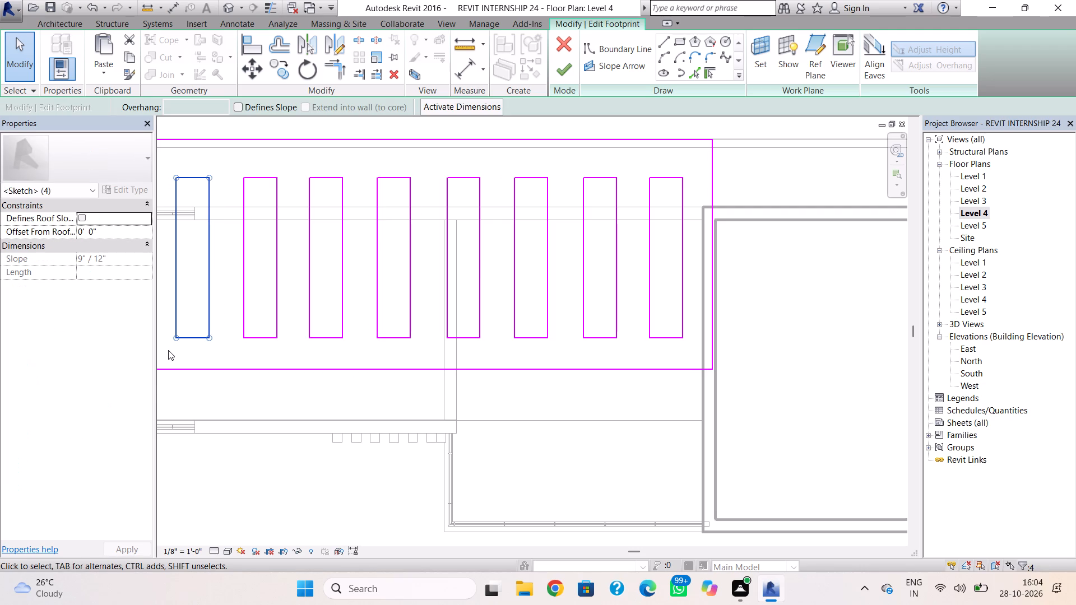
scroll(168, 350, "down", 2)
middle_click_drag(263, 351, 386, 348)
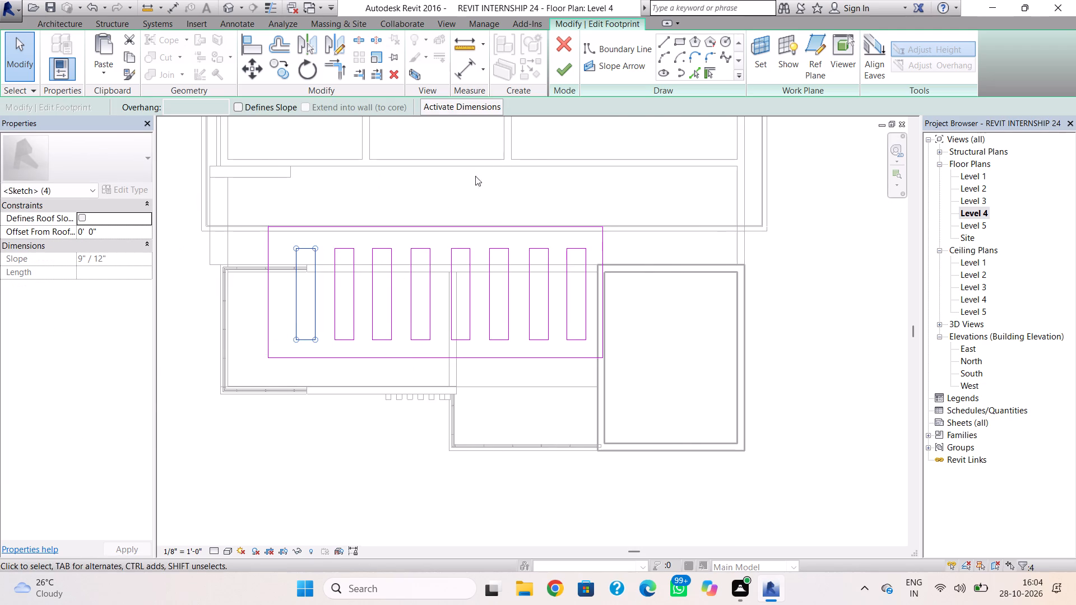
left_click(566, 70)
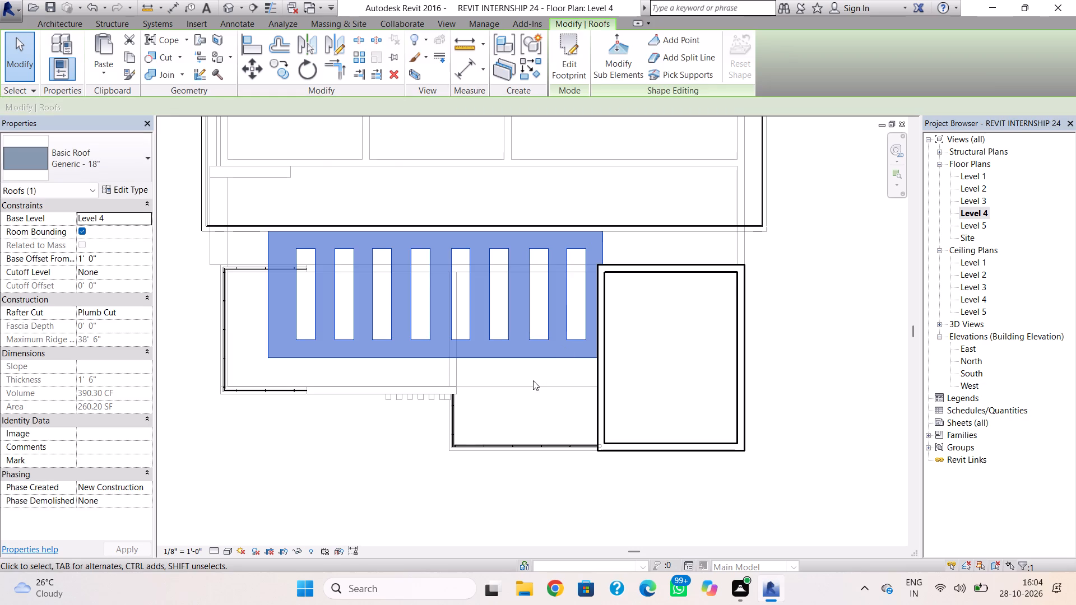
right_click_drag(530, 393, 552, 353, "shift")
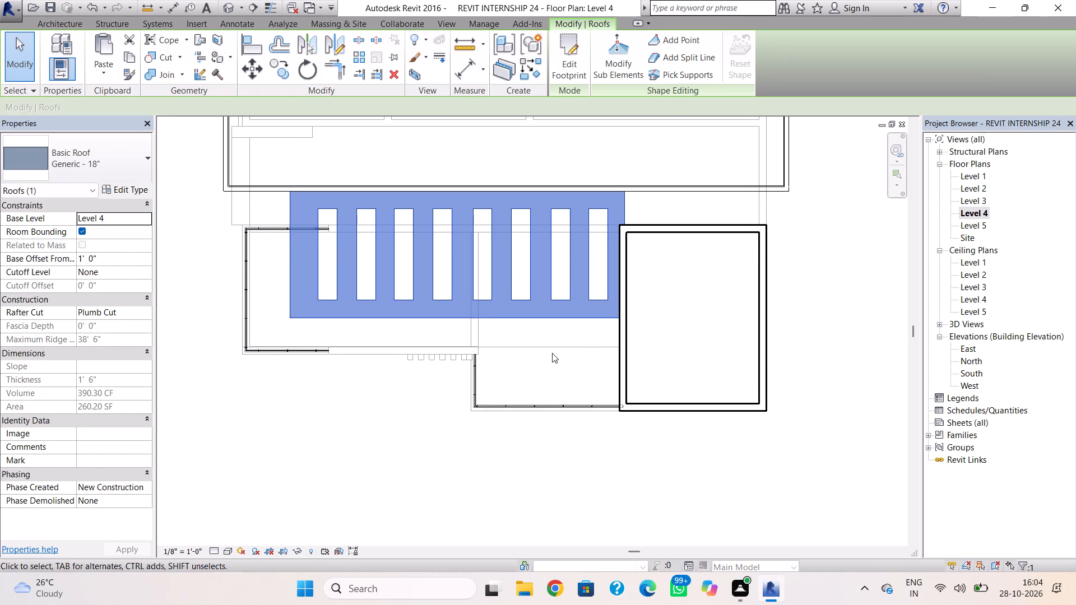
left_click(230, 8)
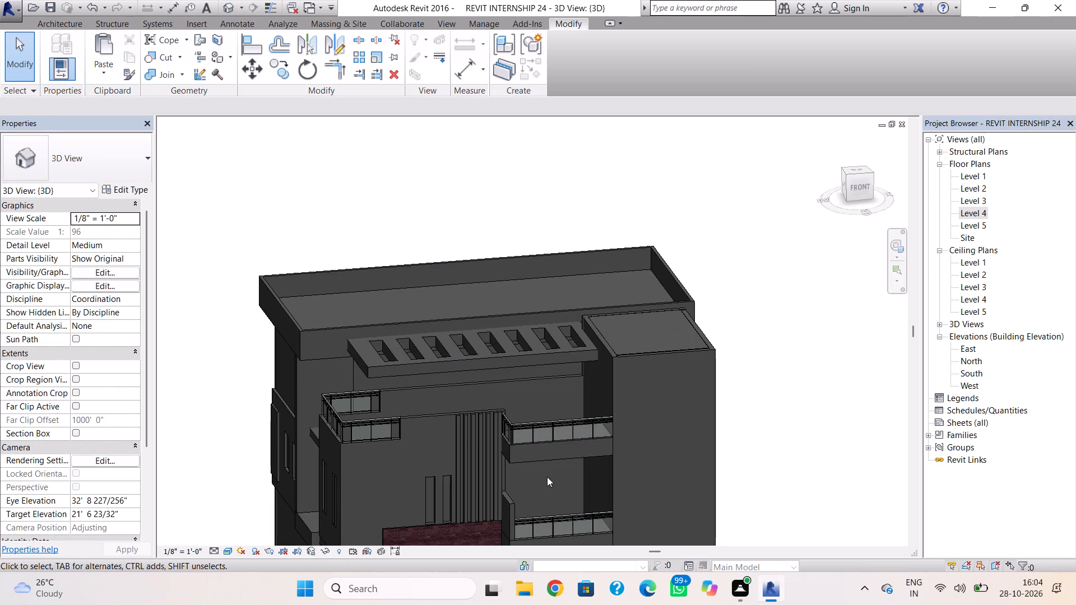
right_click_drag(551, 492, 636, 376, "shift")
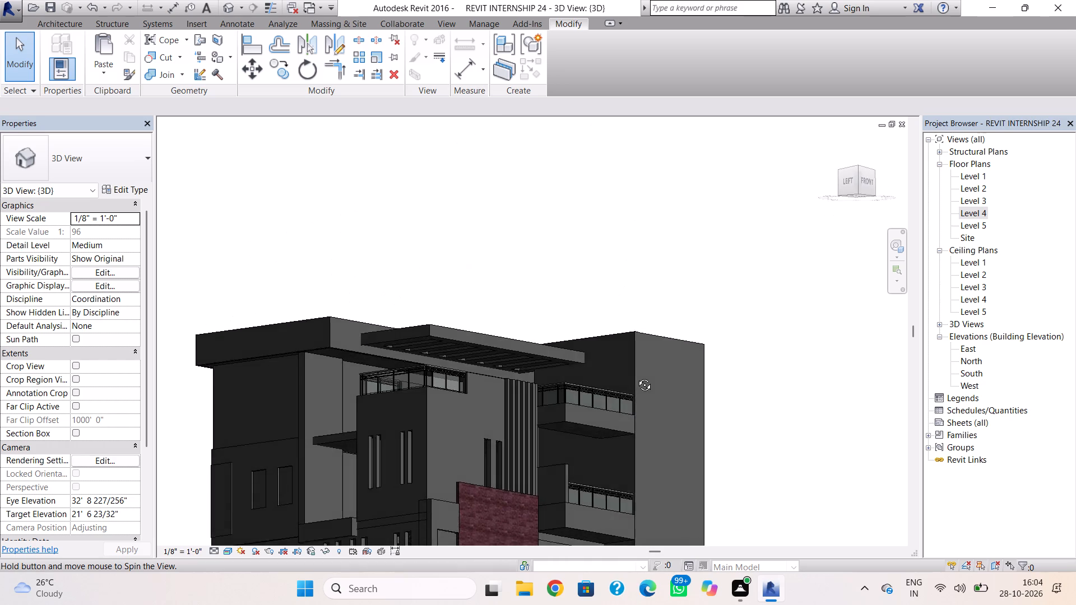
right_click_drag(636, 376, 591, 448, "shift")
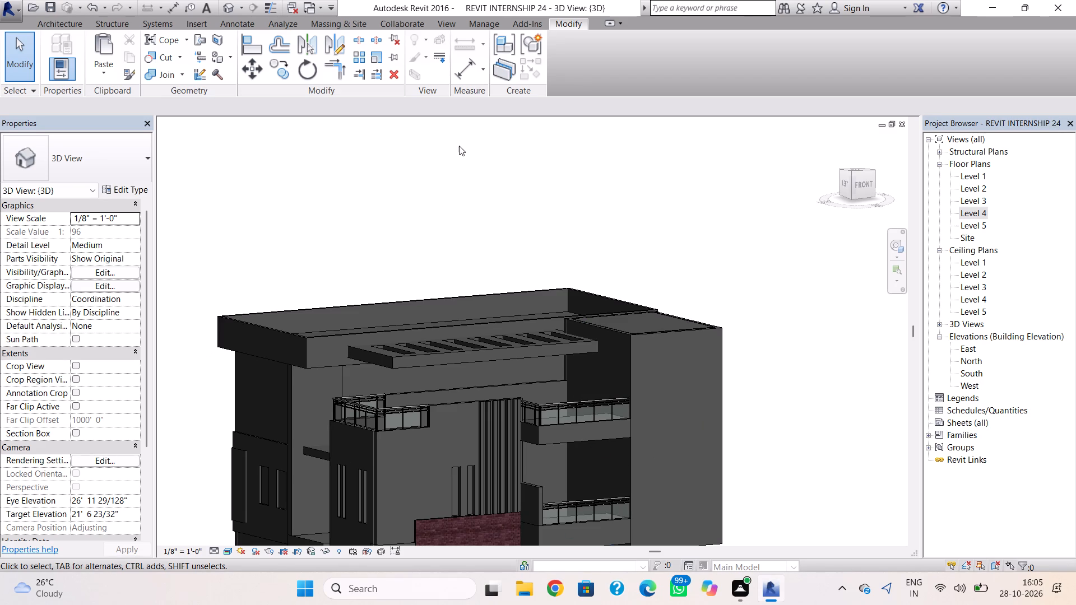
Start an in-place model in the Walls family category.
left_click(64, 24)
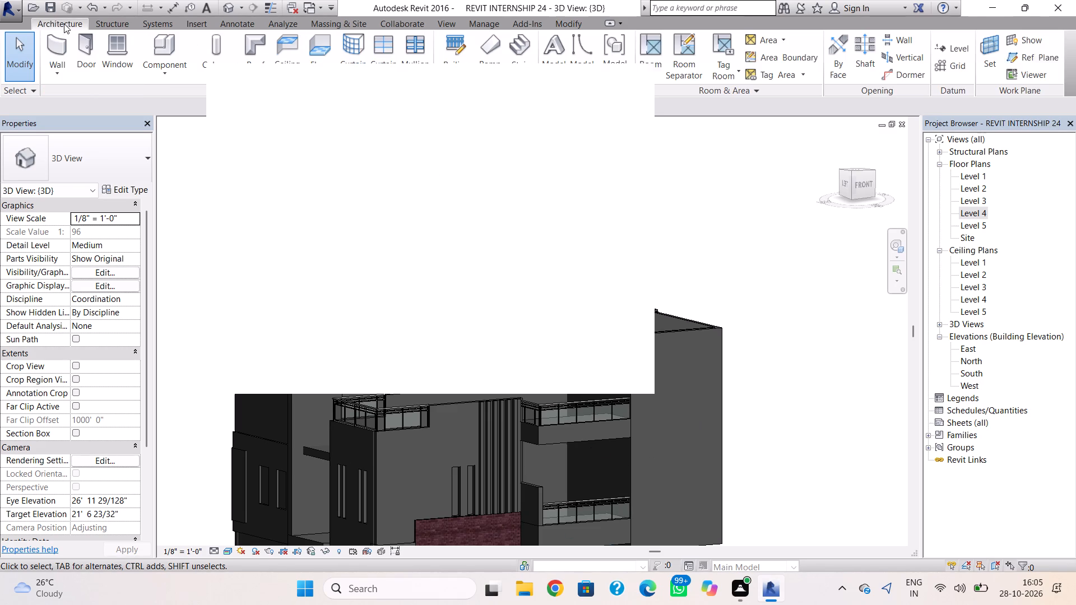
left_click(171, 72)
left_click(170, 122)
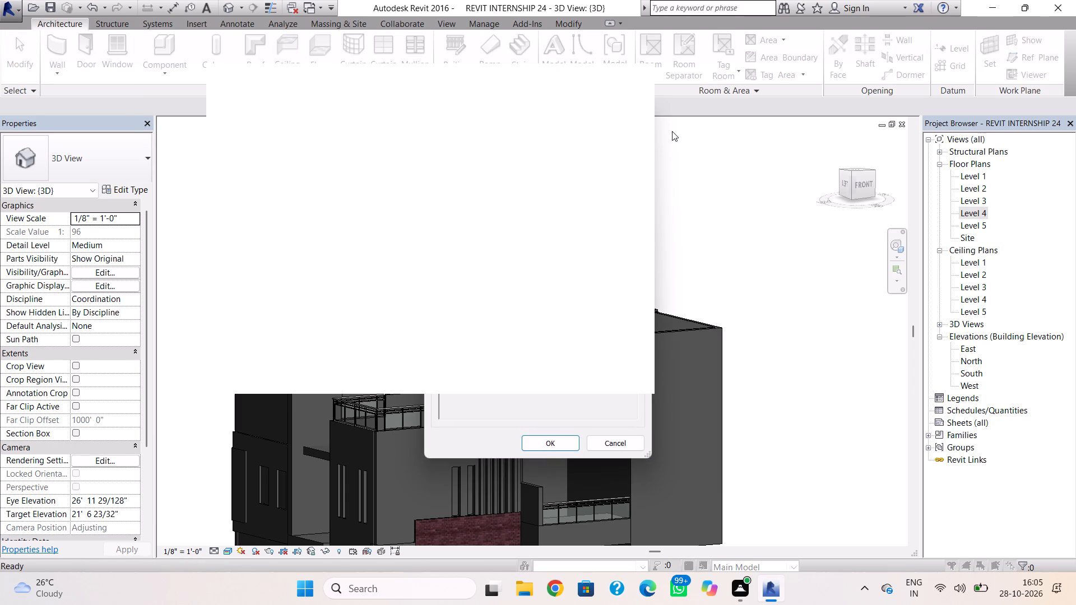
left_click(628, 85)
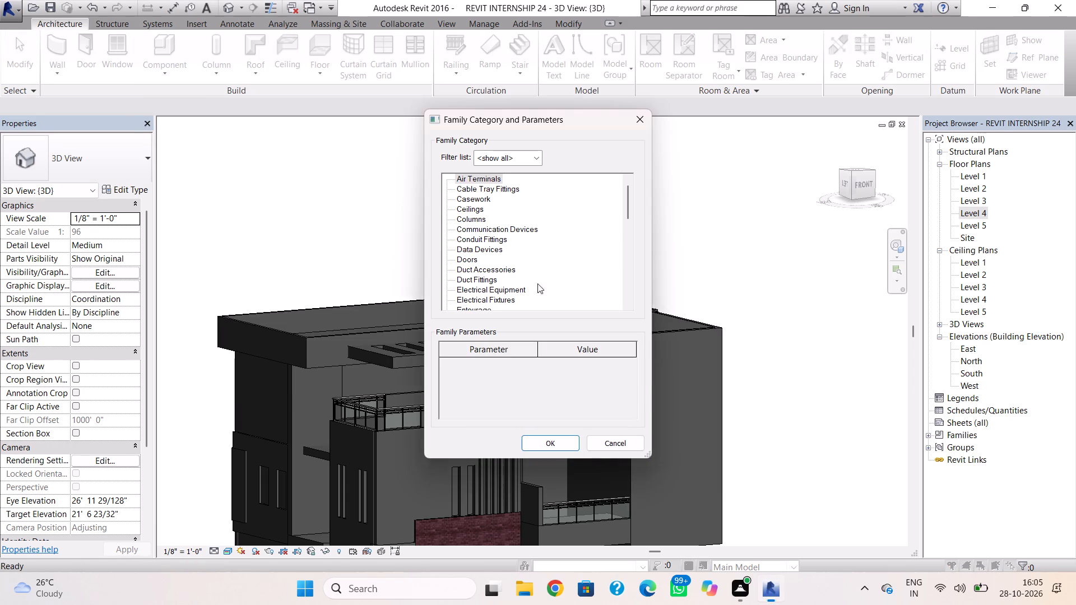
left_click_drag(629, 211, 627, 297)
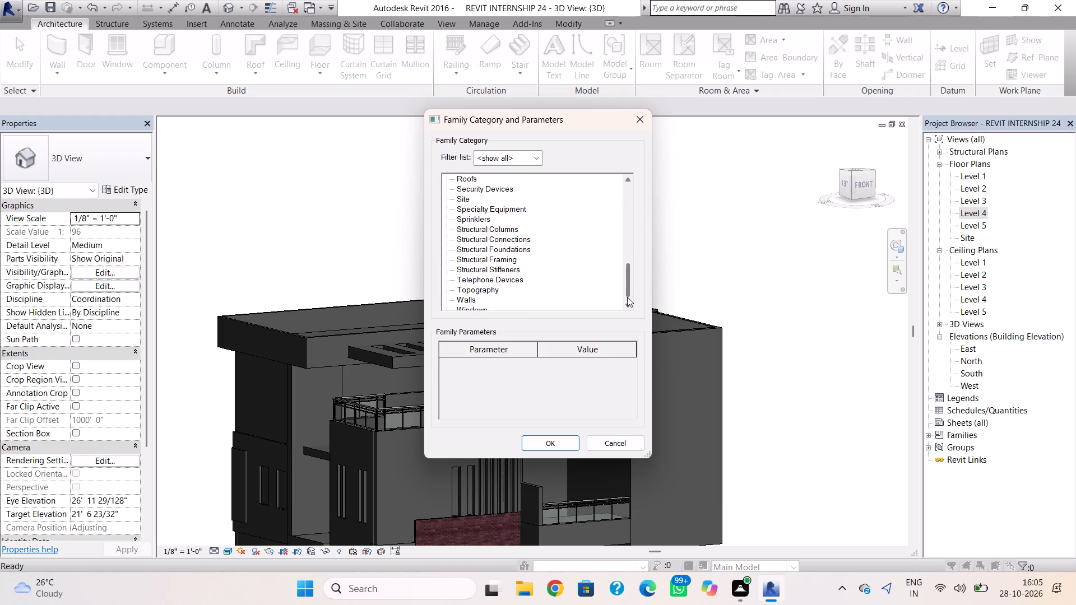
left_click_drag(627, 297, 627, 307)
left_click(475, 288)
left_click(544, 442)
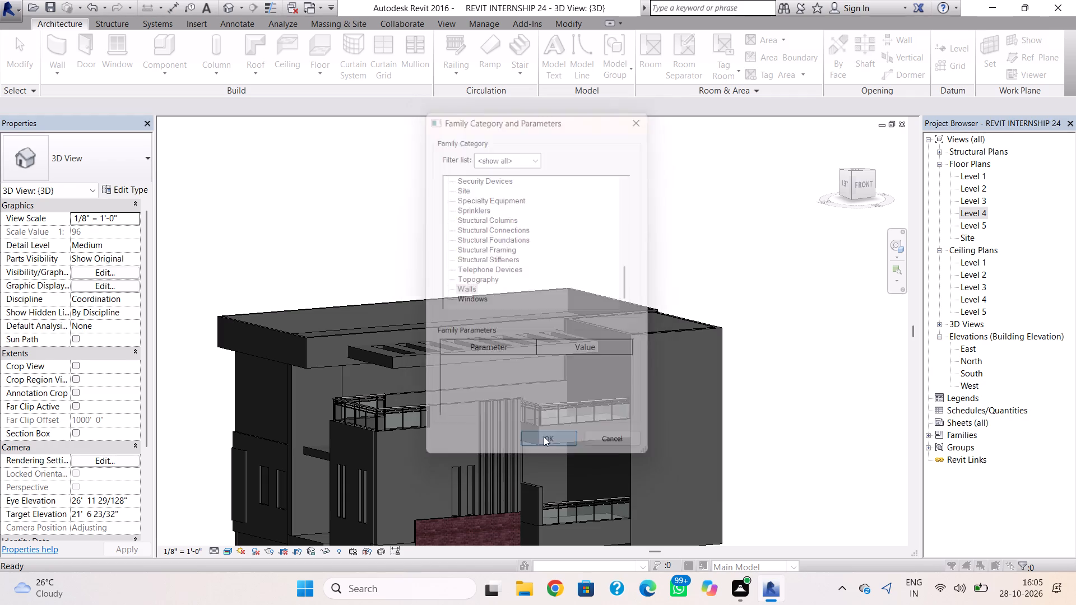
left_click(540, 315)
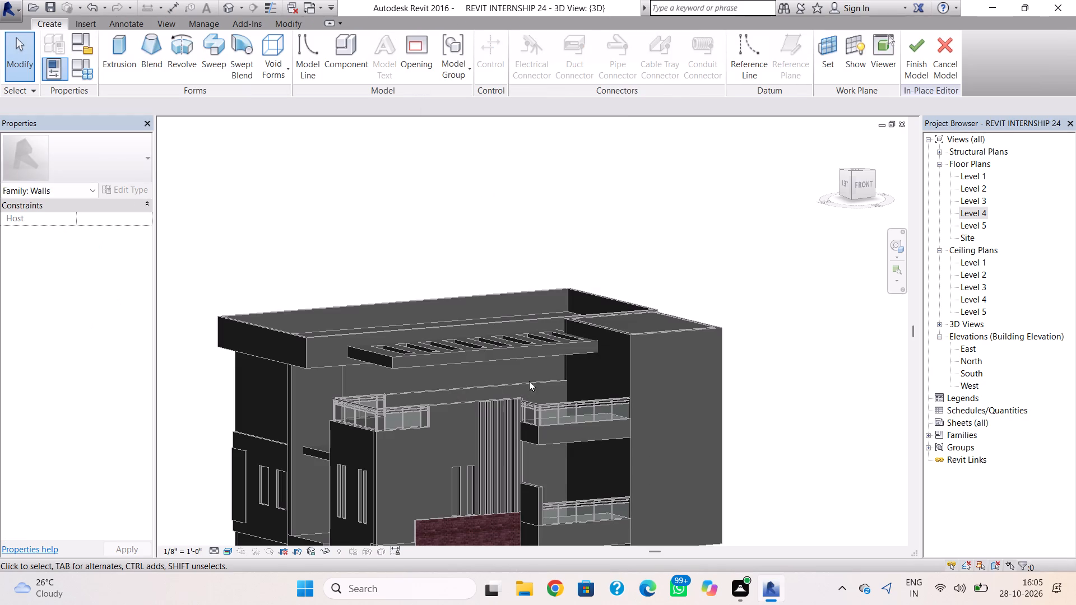
Set the work plane by picking the front face of the slotted 18" roof, and view it from the front.
left_click(828, 63)
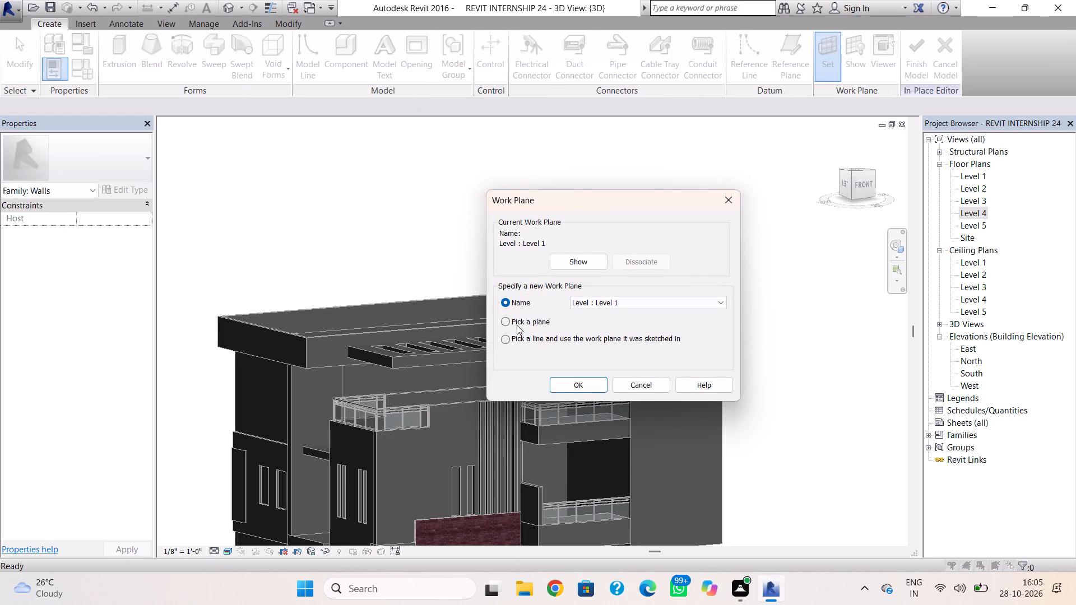
left_click(512, 323)
left_click(561, 383)
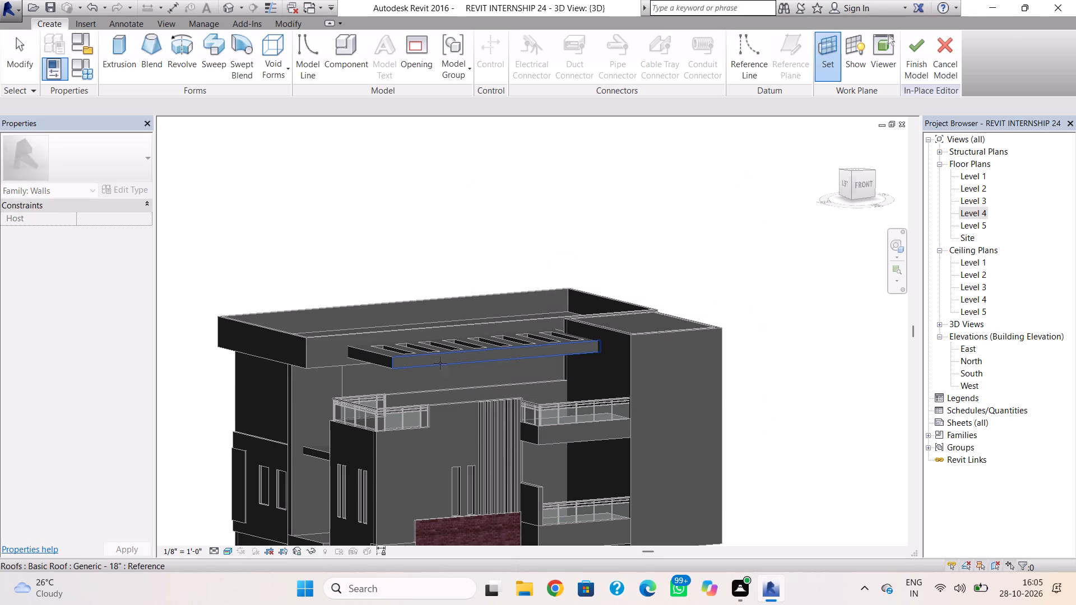
left_click(439, 361)
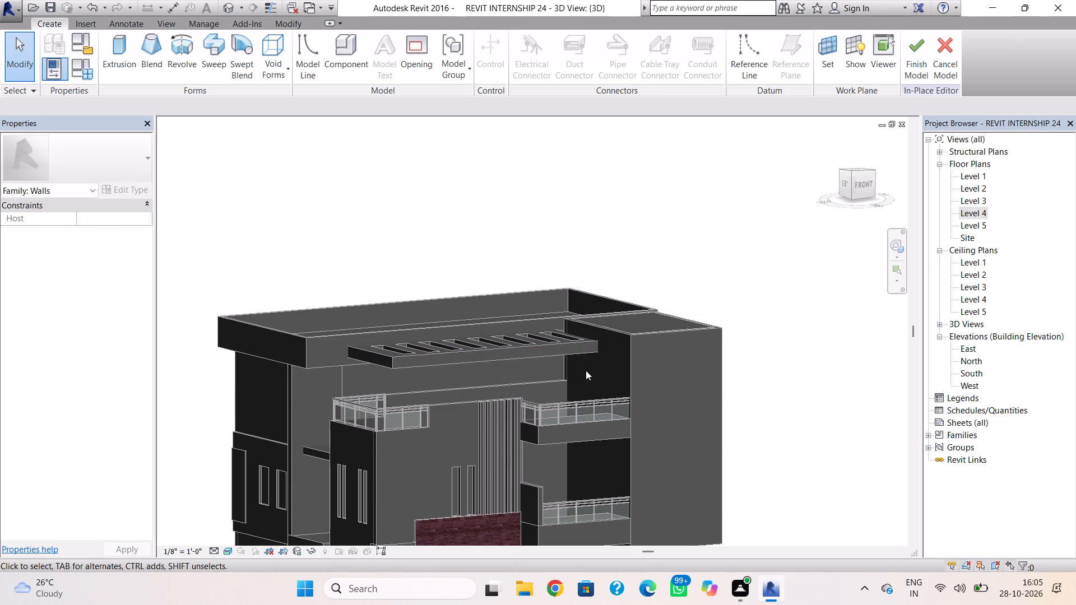
right_click_drag(585, 373, 530, 410, "shift")
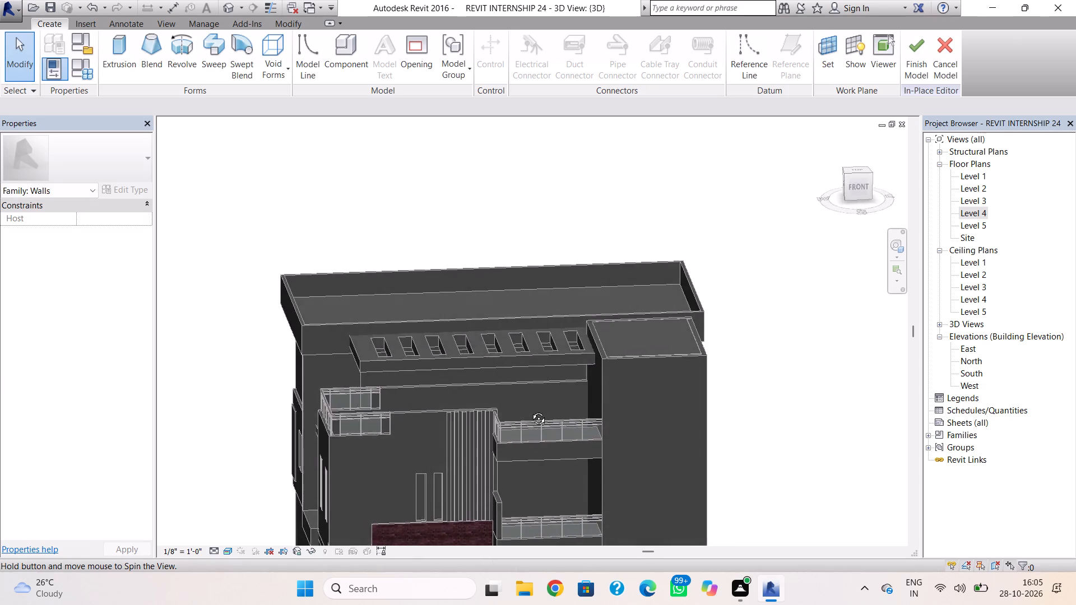
right_click_drag(530, 410, 515, 341, "shift")
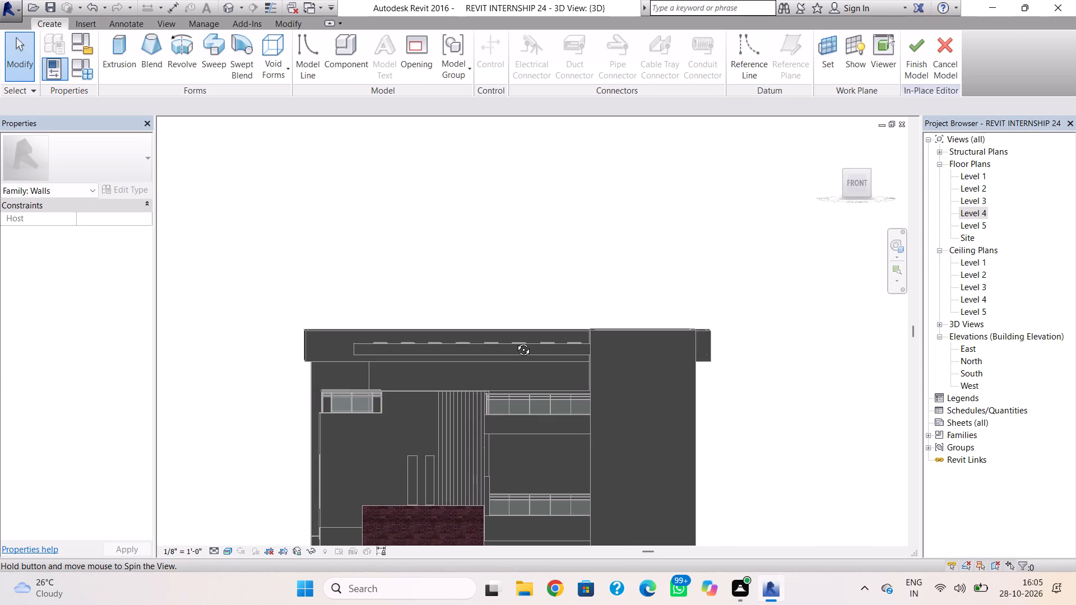
Start an extrusion and sketch the first vertical rectangle from the 18" roof's front top edge down past its underside.
right_click_drag(515, 341, 513, 342, "shift")
left_click(121, 40)
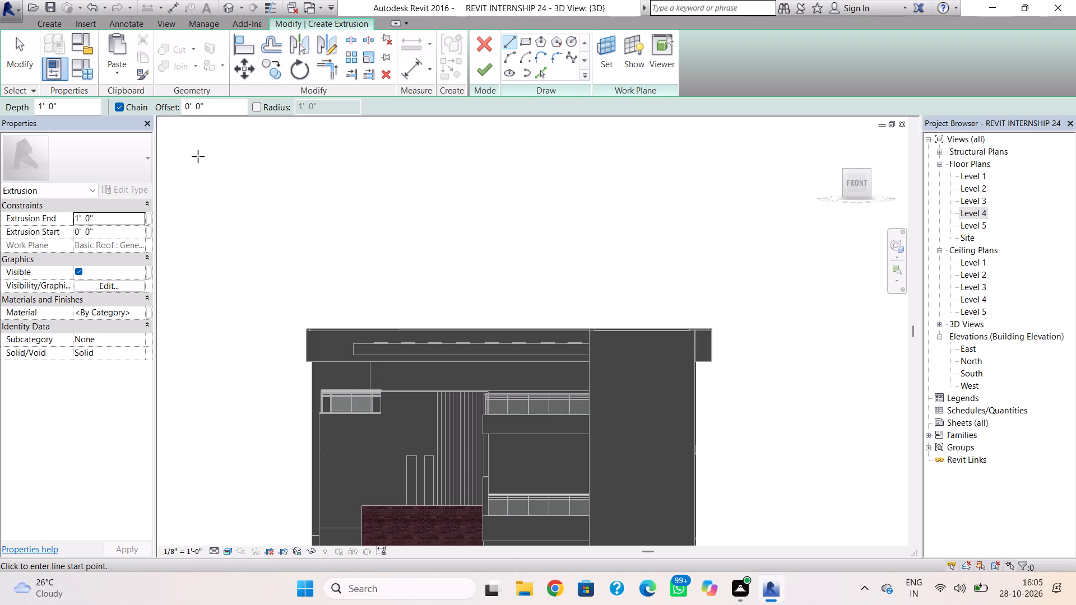
key("Delete")
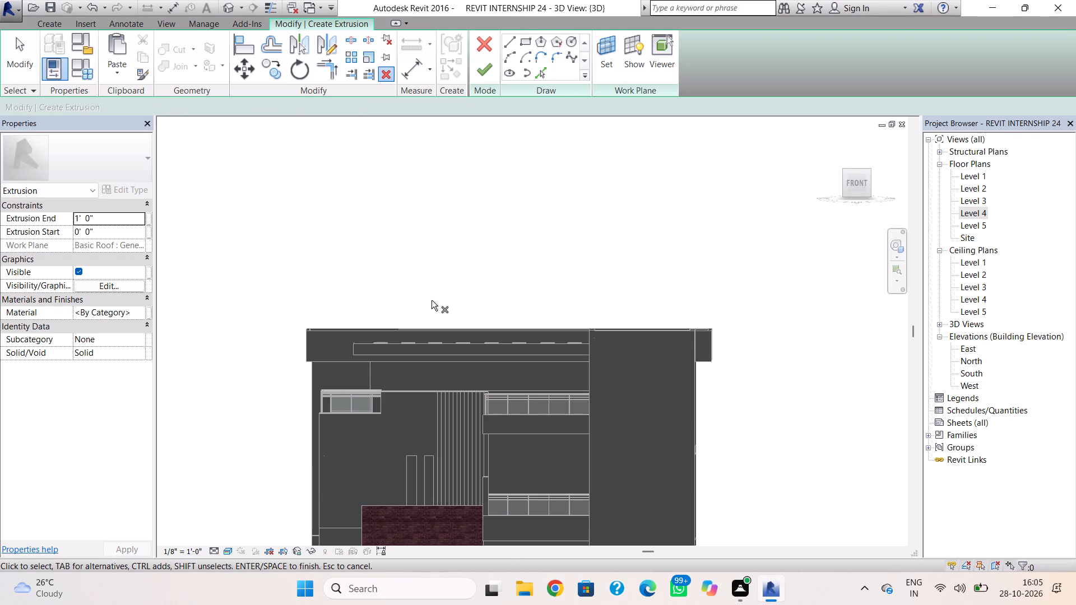
key("Escape")
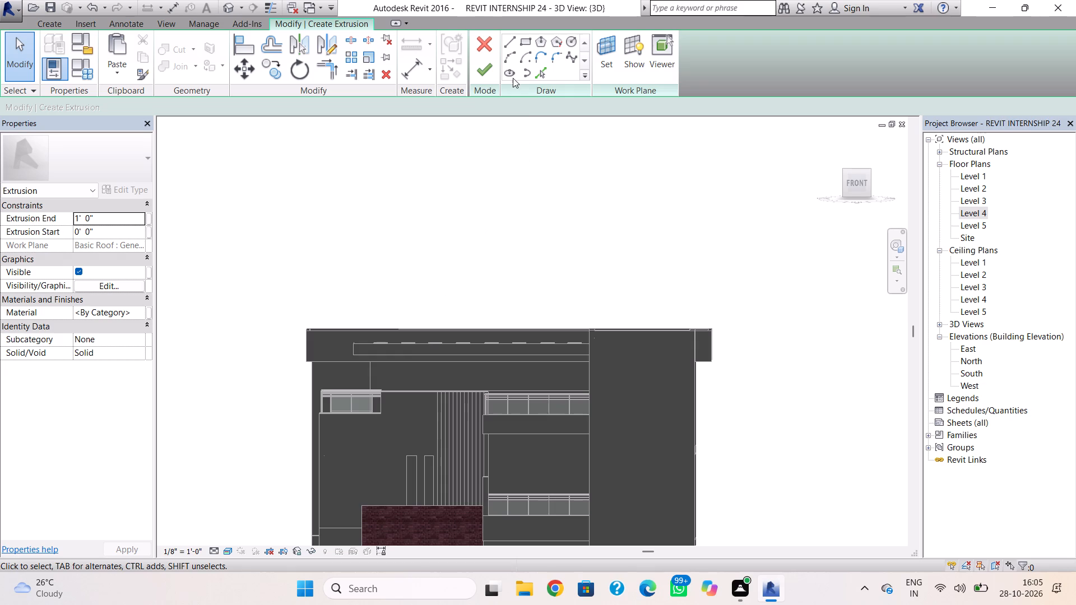
left_click(523, 38)
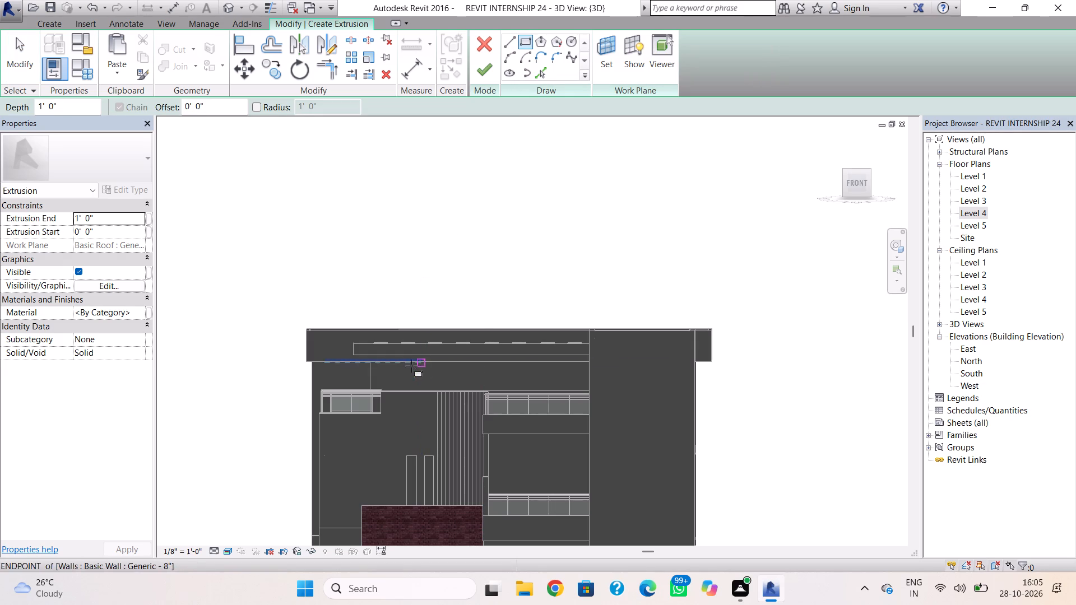
scroll(402, 359, "up", 3)
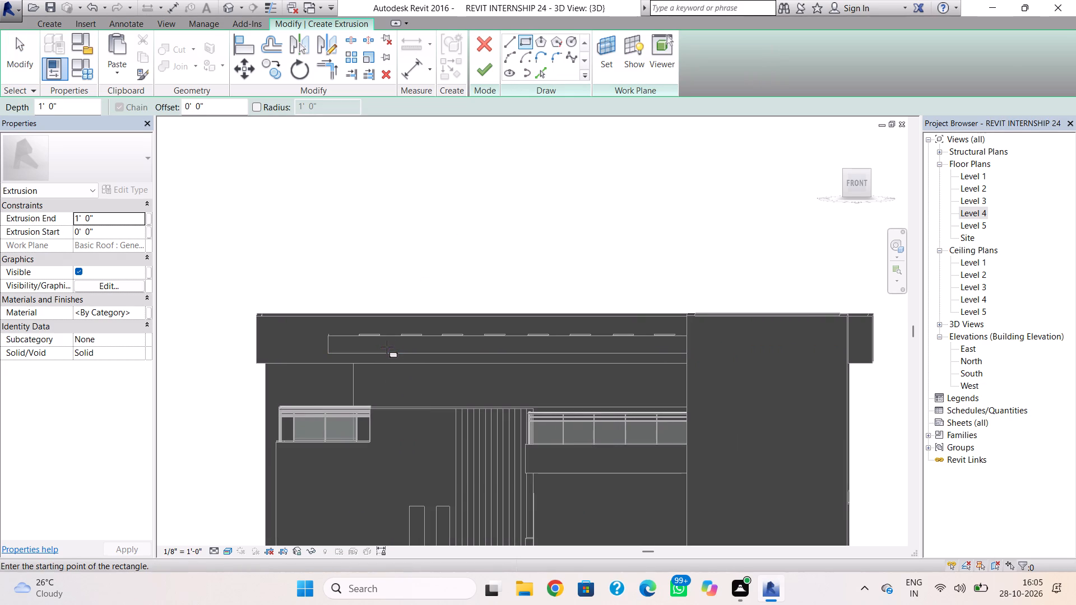
left_click(385, 336)
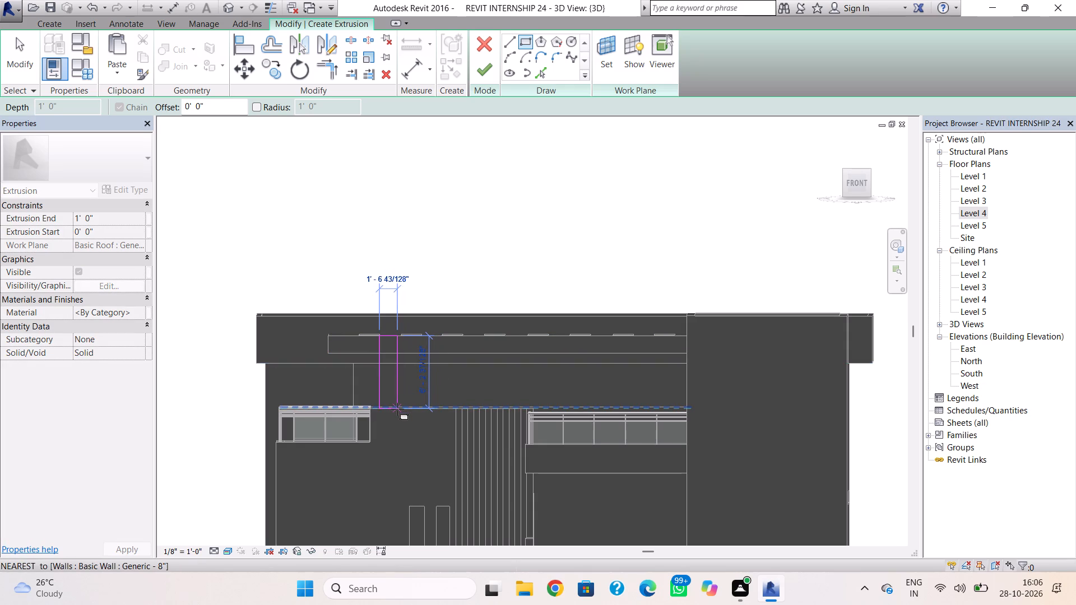
scroll(394, 399, "up", 4)
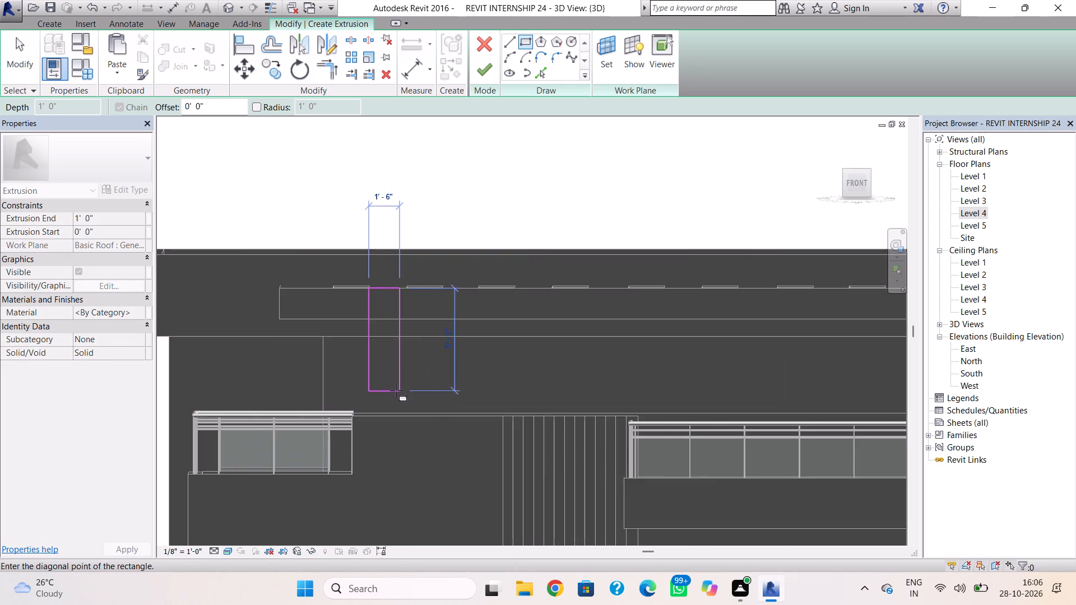
scroll(397, 390, "up", 3)
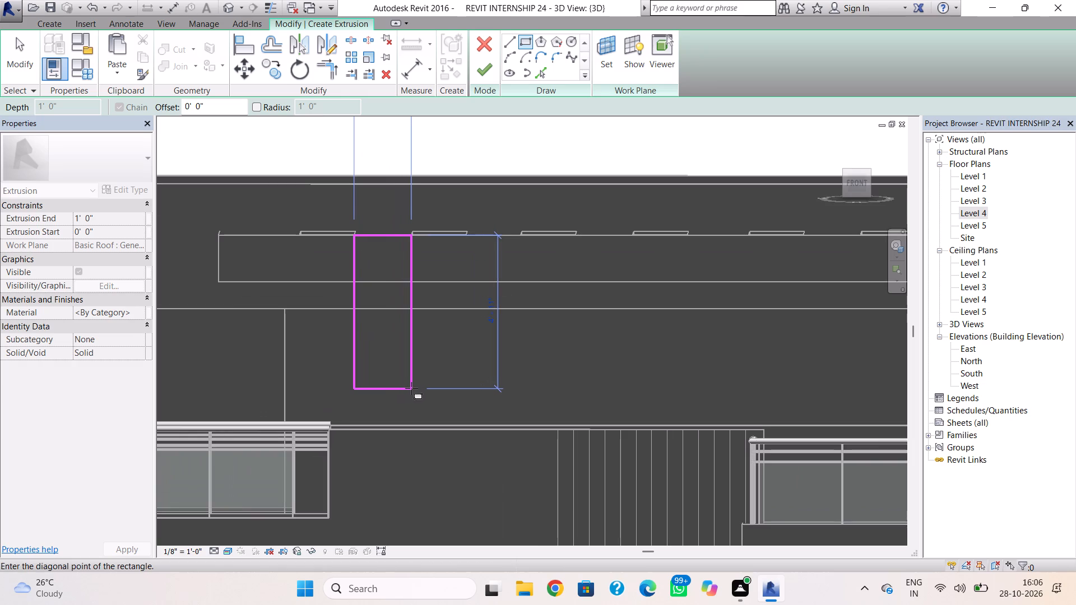
left_click(411, 388)
key("Escape")
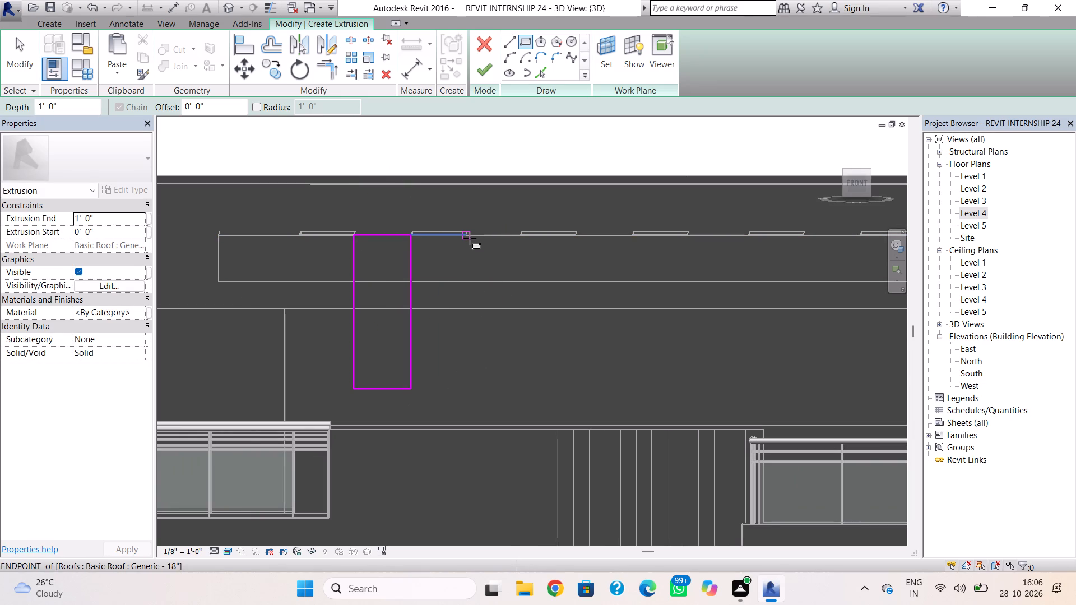
Sketch two more vertical rectangles east of the first, starting on the roof's top edge and matching its height.
scroll(471, 238, "up", 3)
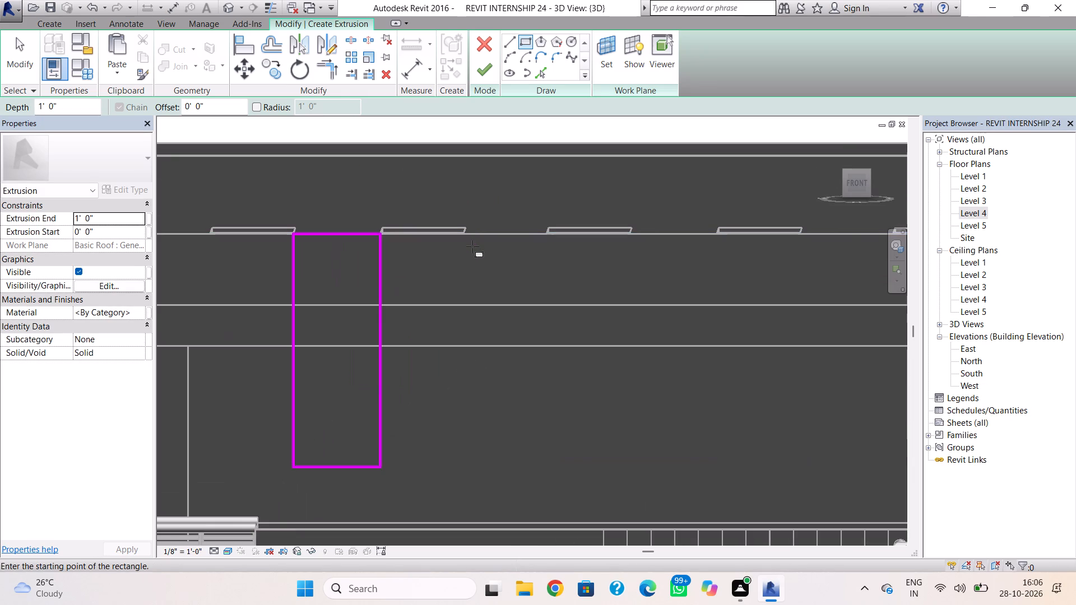
scroll(466, 246, "up", 1)
left_click(432, 231)
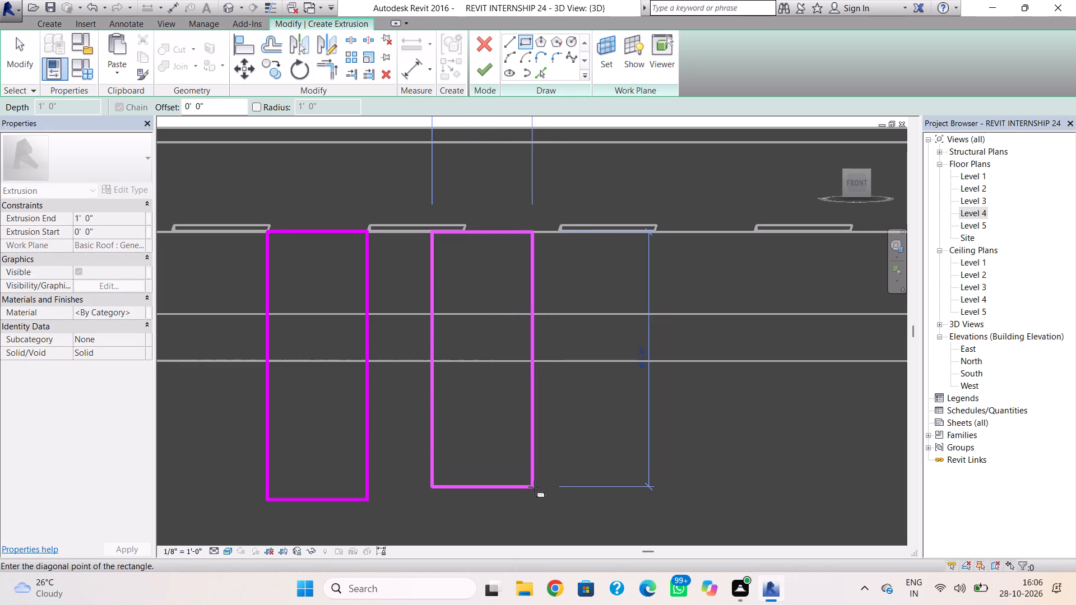
left_click(533, 500)
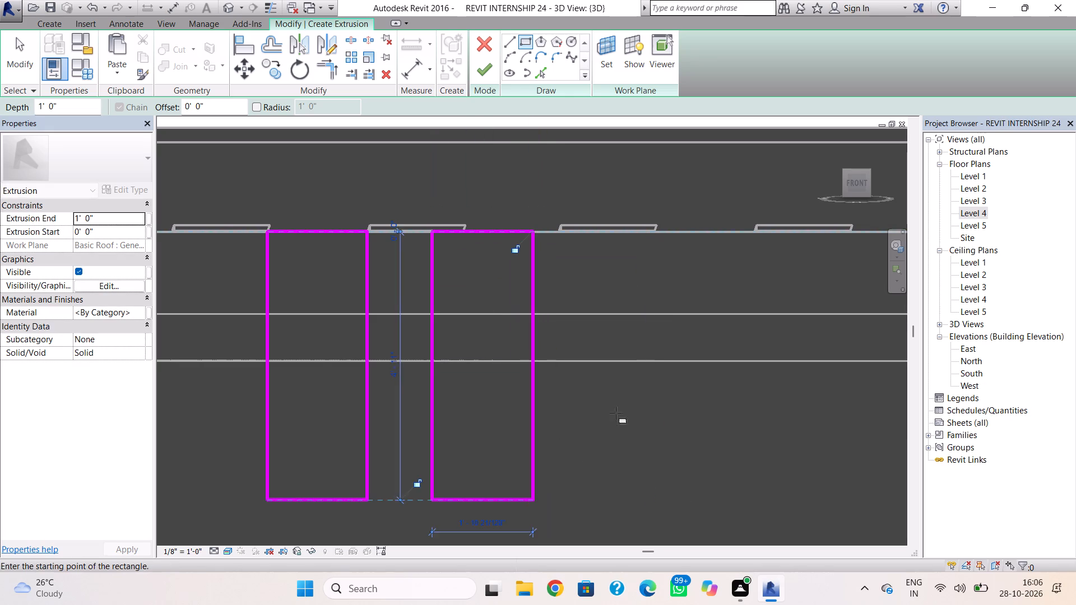
key("Escape")
left_click(571, 232)
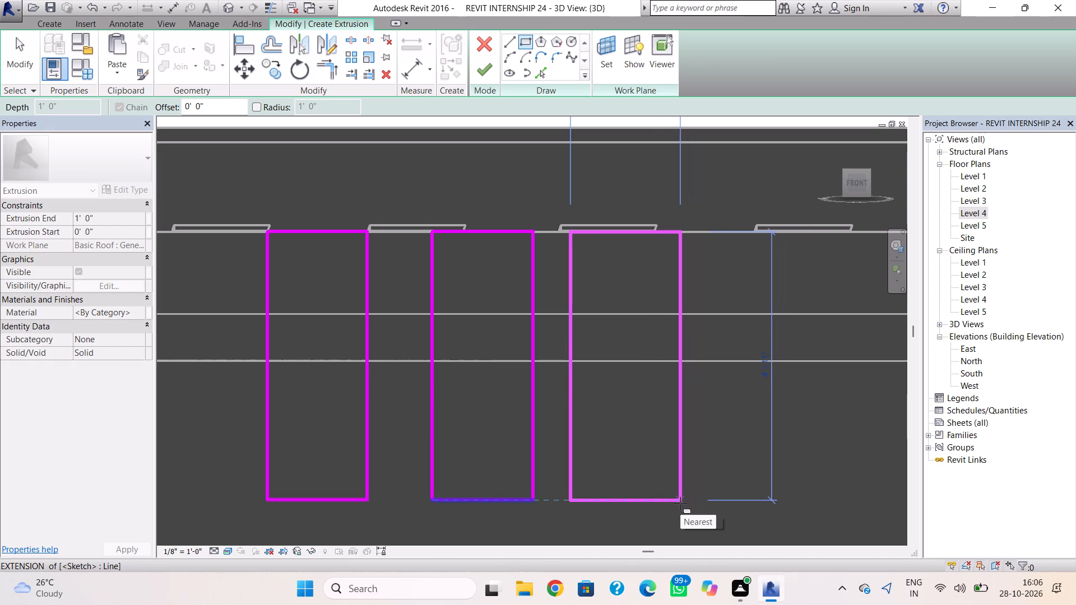
left_click(680, 503)
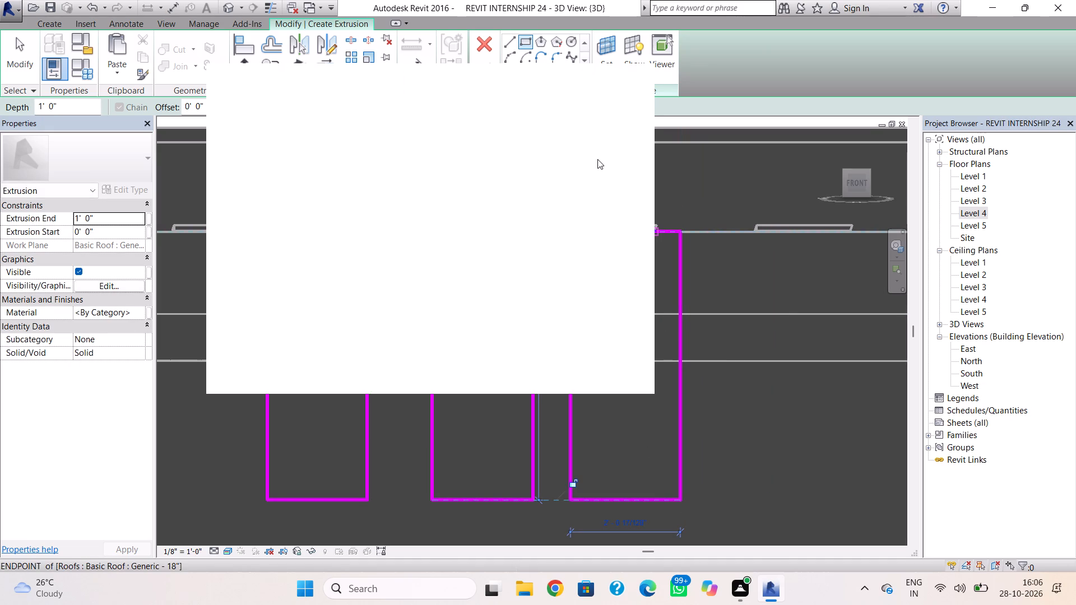
left_click(630, 85)
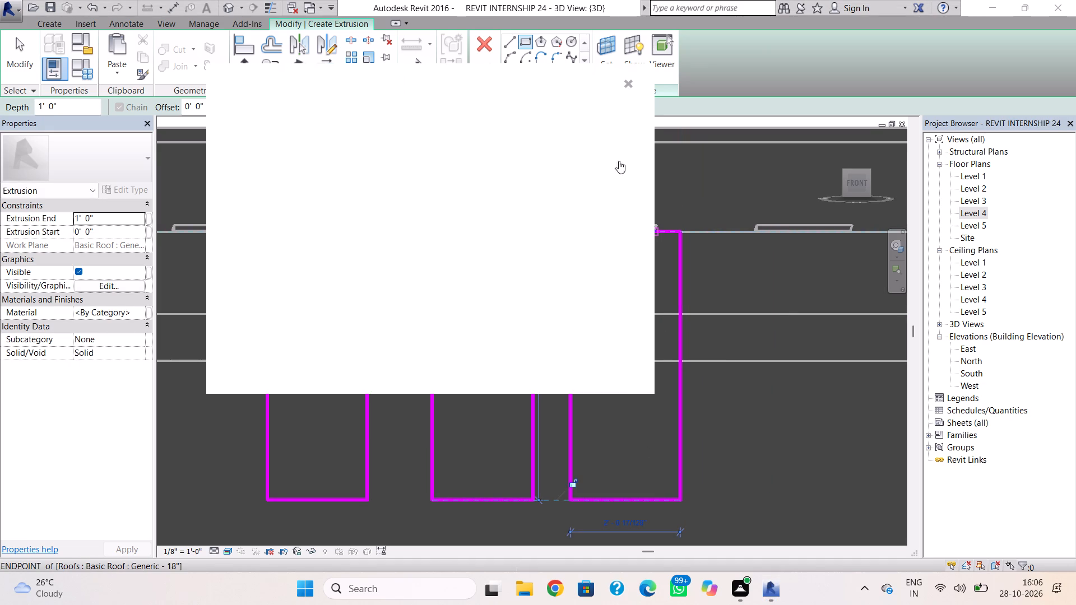
key("Escape")
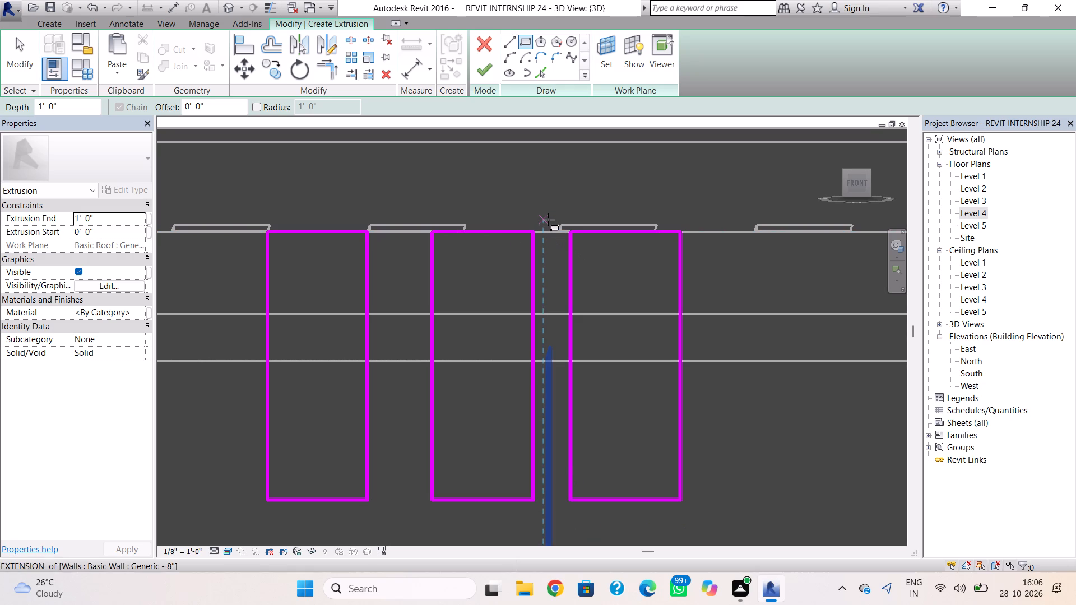
key("Escape")
Nudge the middle rectangle three increments west.
left_click_drag(546, 214, 468, 476)
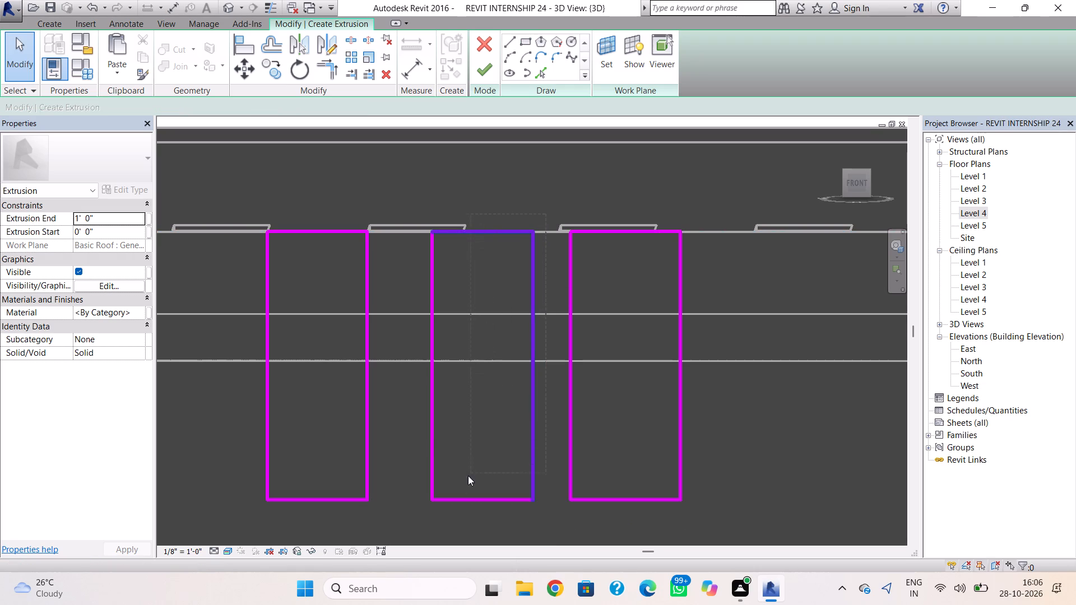
left_click_drag(468, 476, 421, 516)
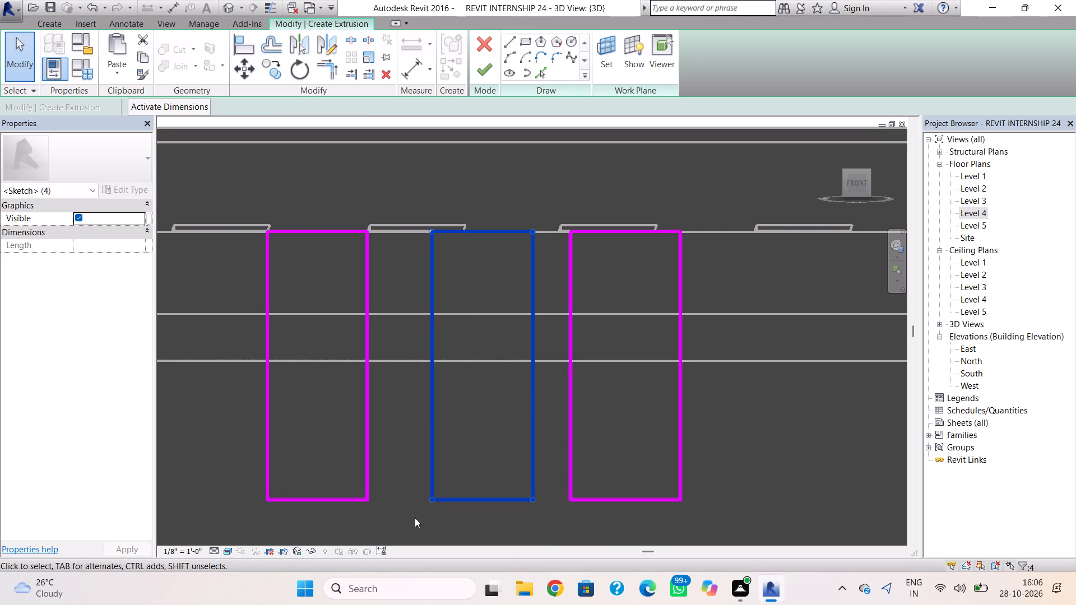
key("Left")
key("Left")
key("Left")
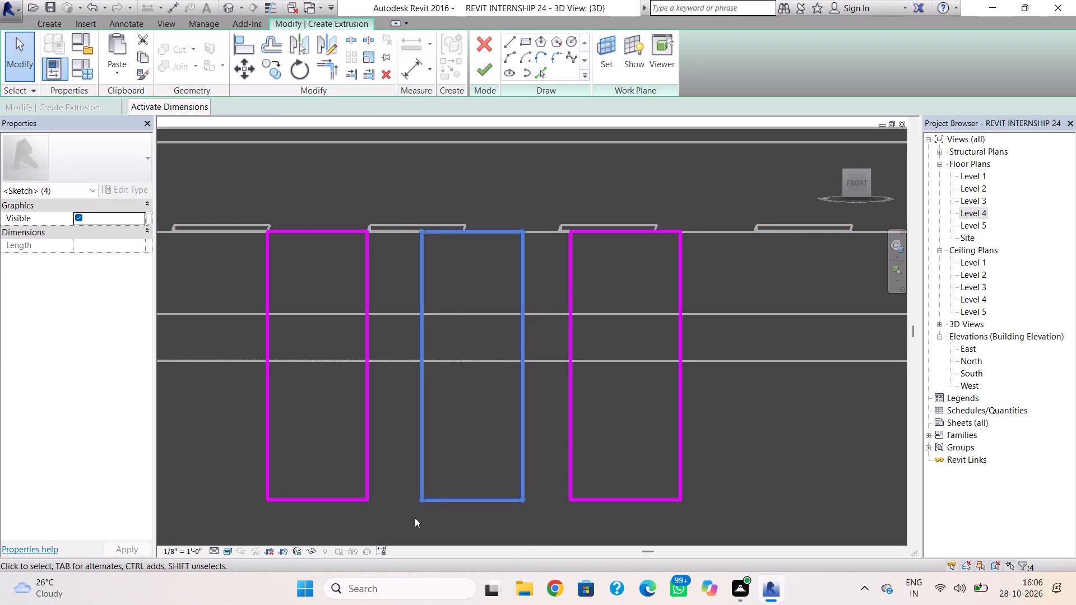
key("Escape")
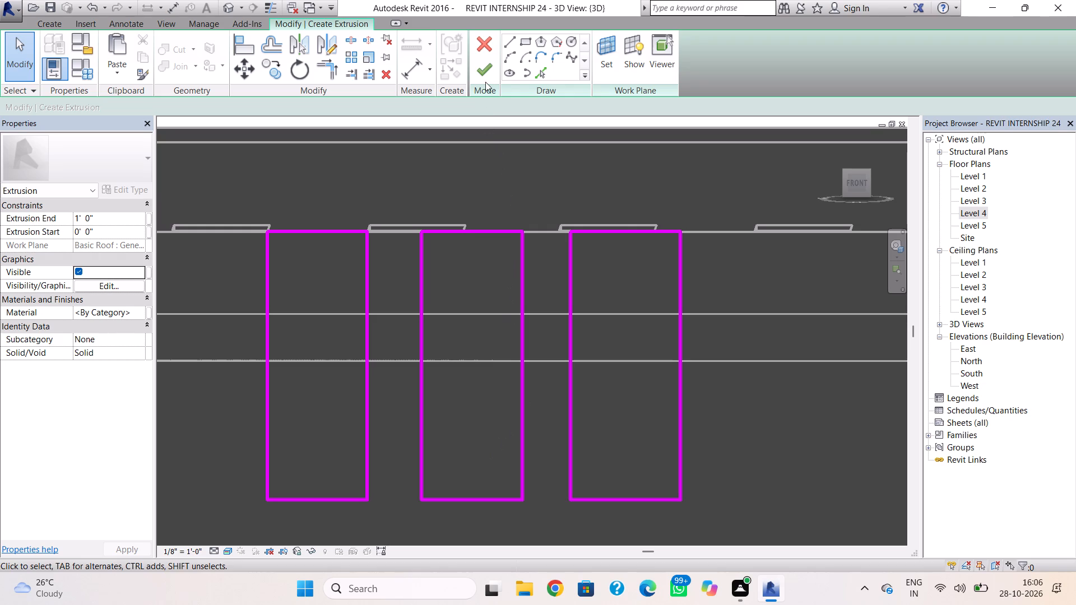
Finish the three-rectangle extrusion at 1' 0" depth and inspect the blocks on the roof's front face in 3D.
left_click(479, 72)
scroll(575, 355, "down", 3)
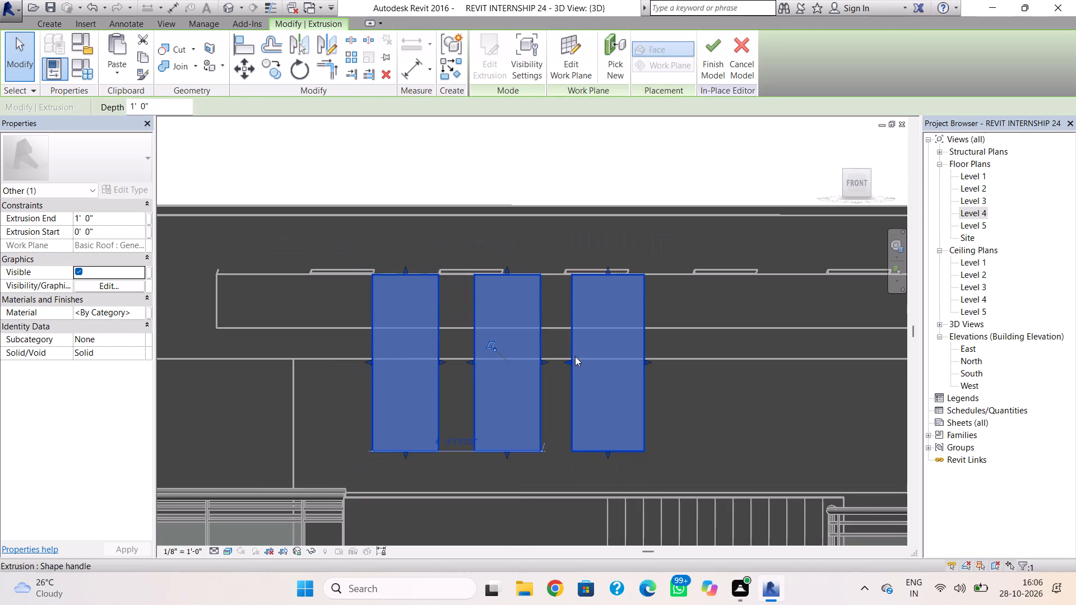
right_click_drag(585, 350, 733, 463, "shift")
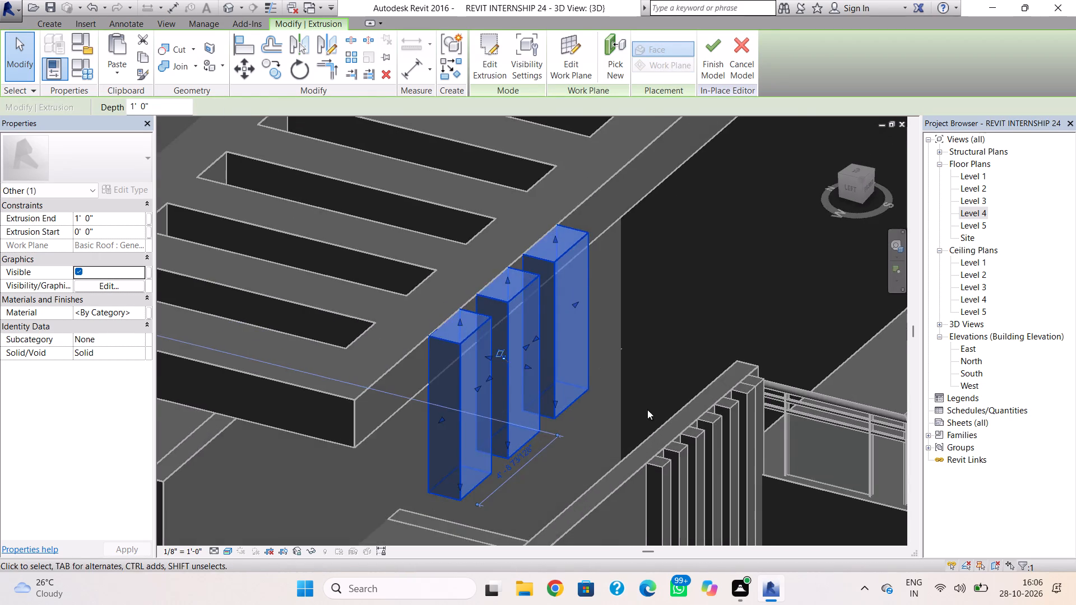
scroll(645, 407, "down", 1)
middle_click_drag(639, 393, 607, 271)
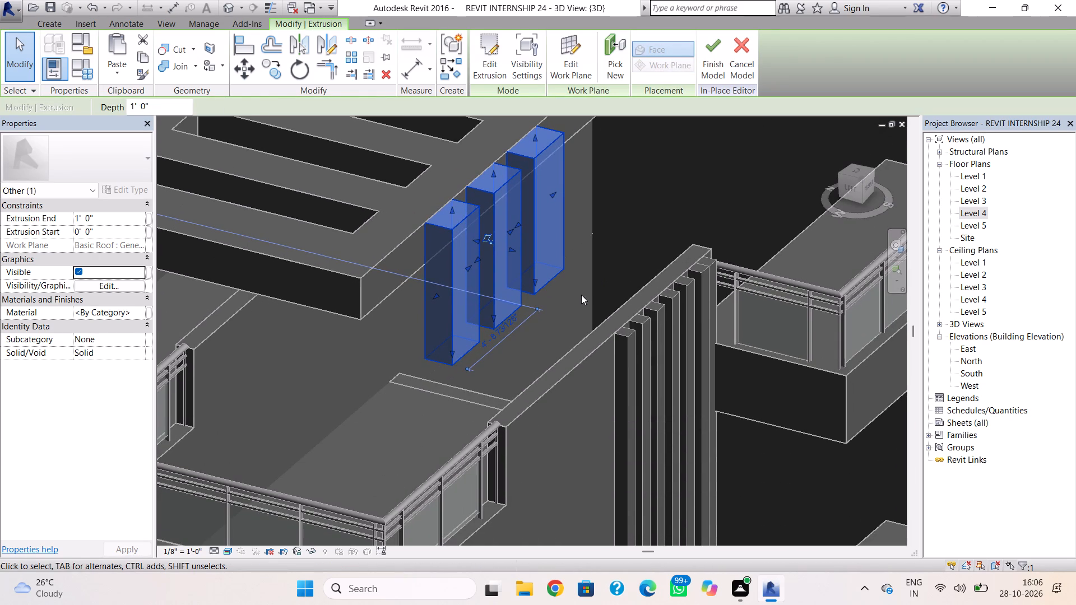
right_click_drag(602, 296, 481, 288, "shift")
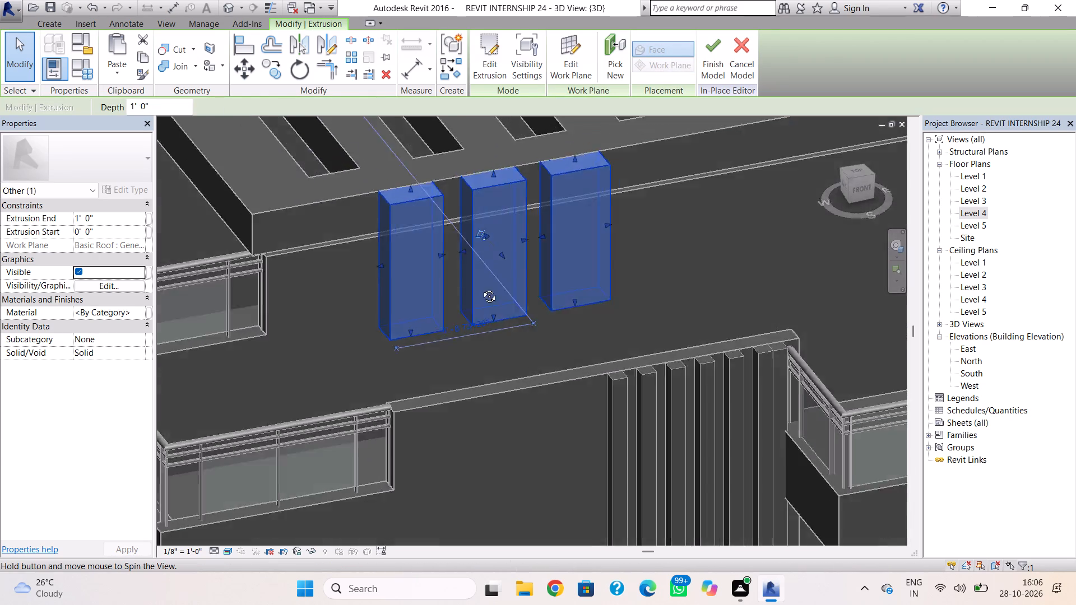
right_click_drag(481, 288, 457, 230, "shift")
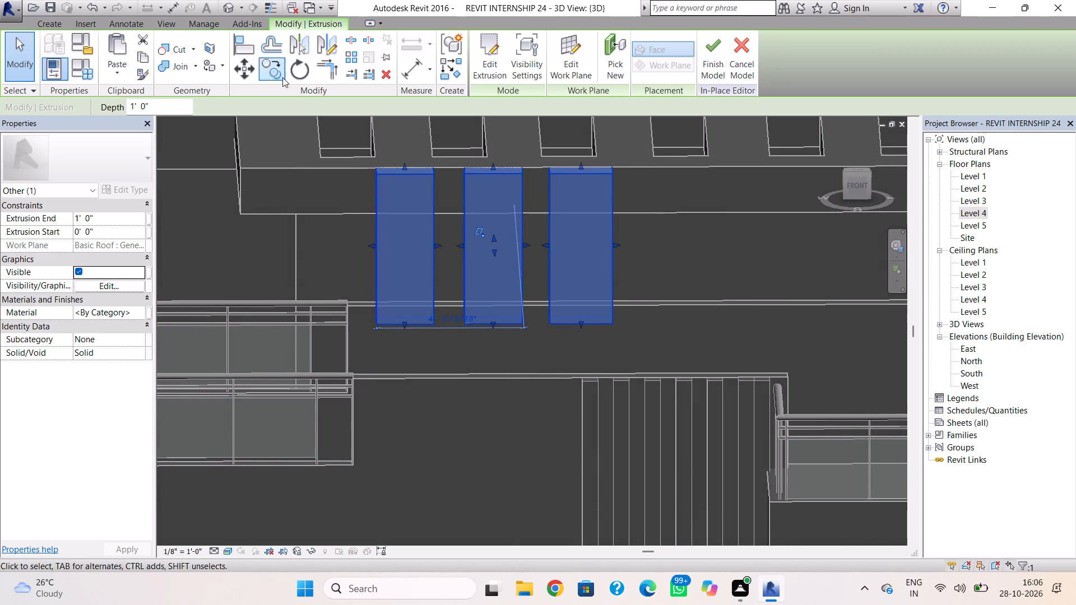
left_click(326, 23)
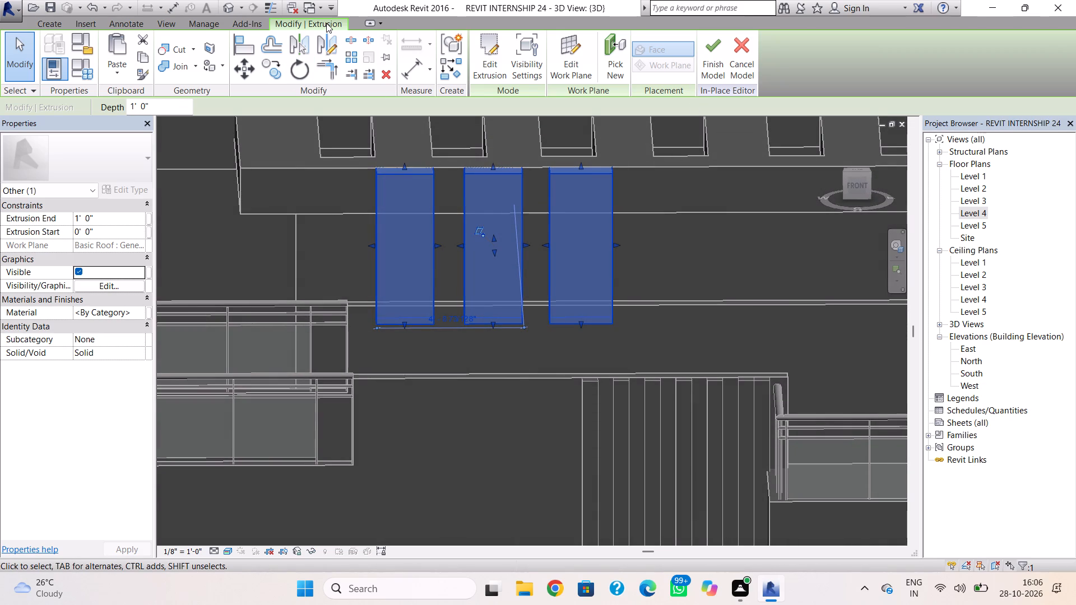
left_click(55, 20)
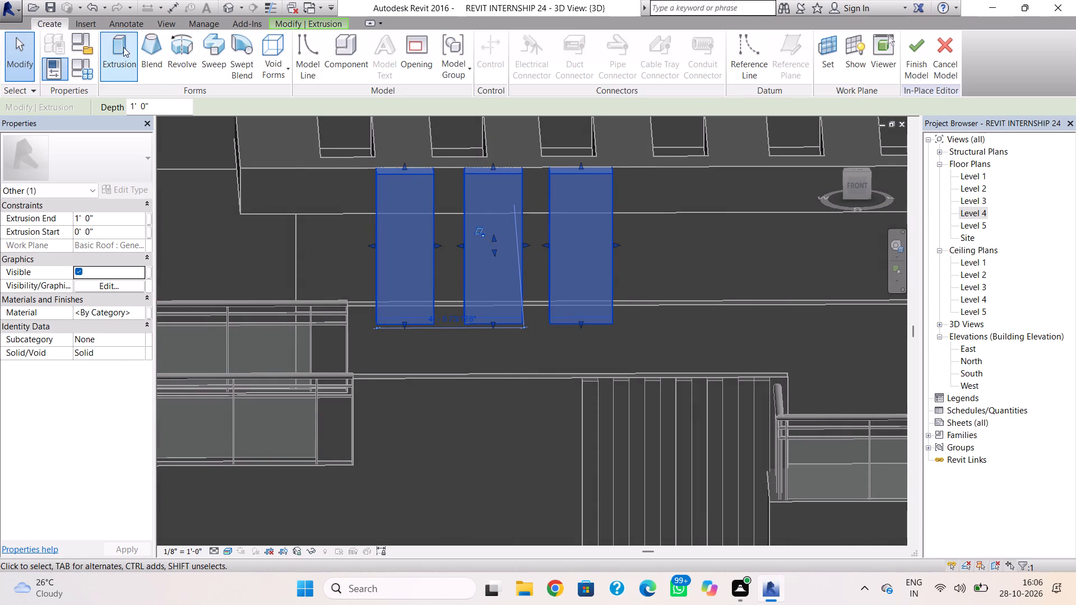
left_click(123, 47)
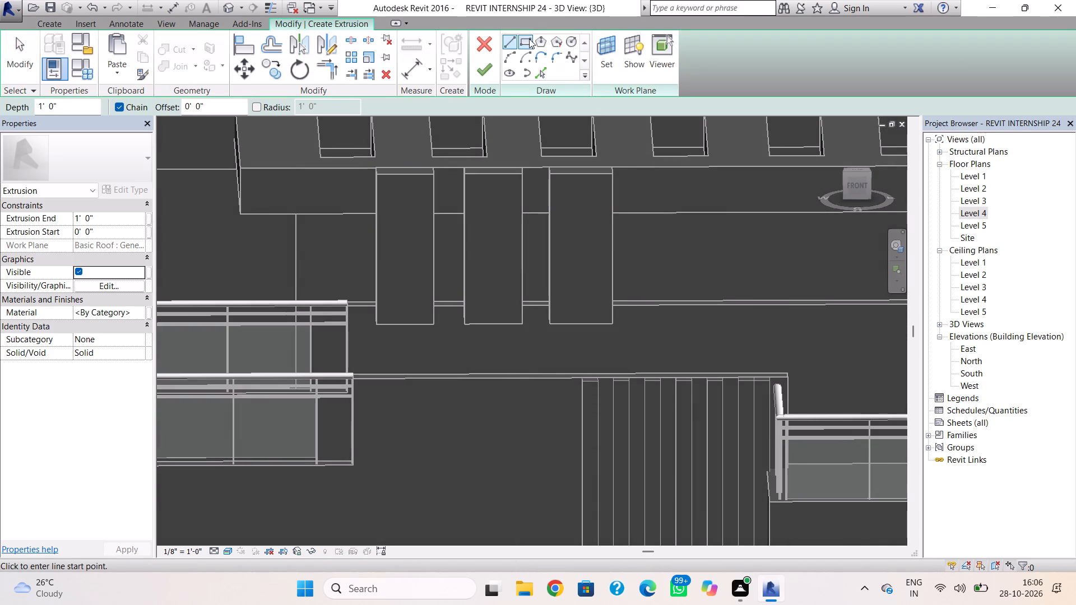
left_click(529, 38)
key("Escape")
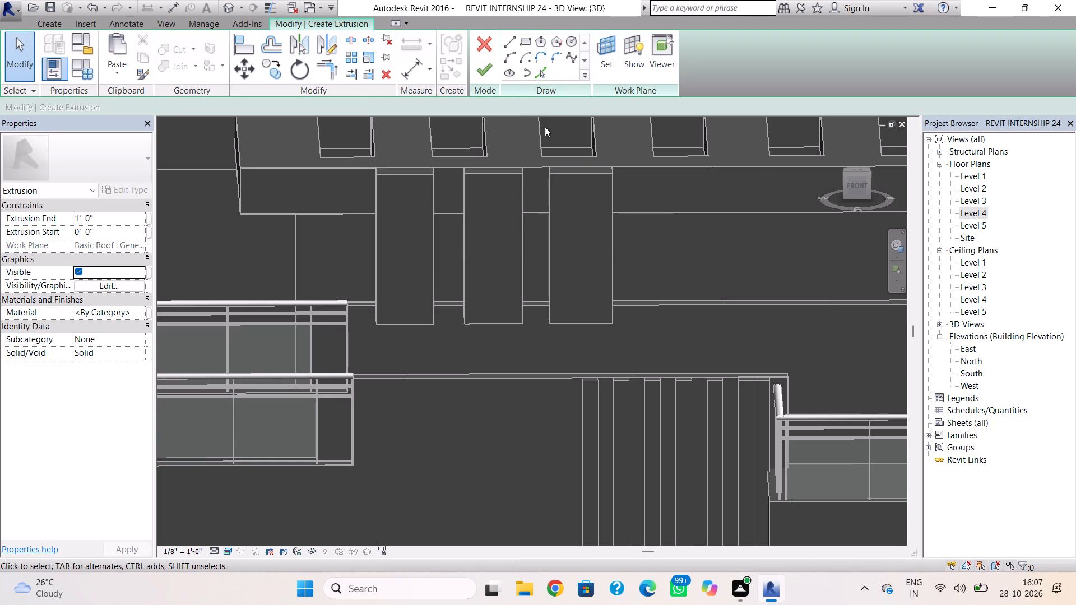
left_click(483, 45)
Edit the extrusion's sketch to add a fourth matching rectangle east of the other three, and finish the edit.
left_click(608, 186)
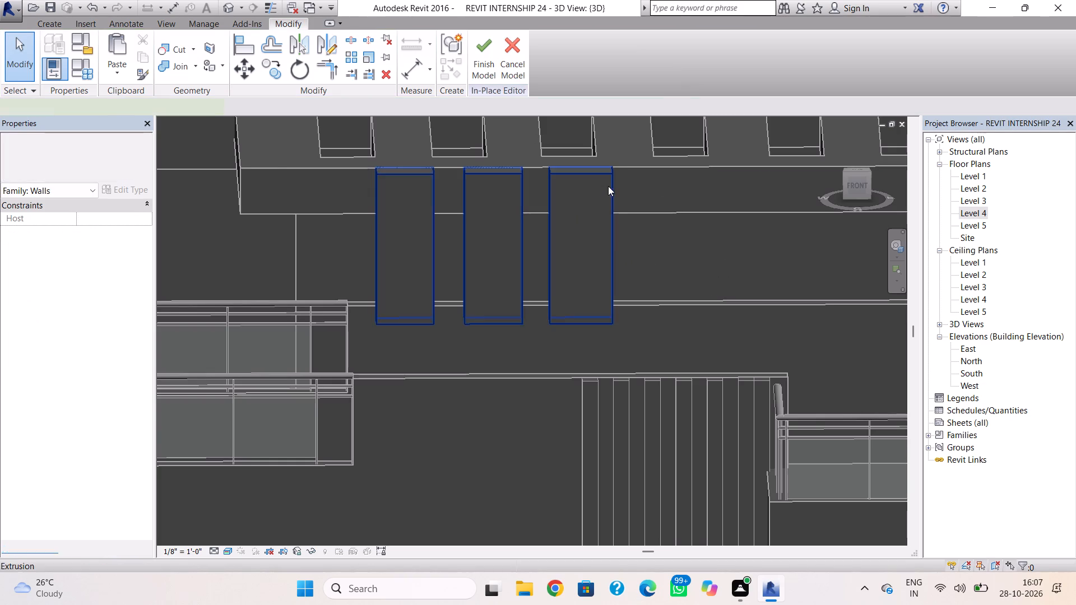
left_click(486, 31)
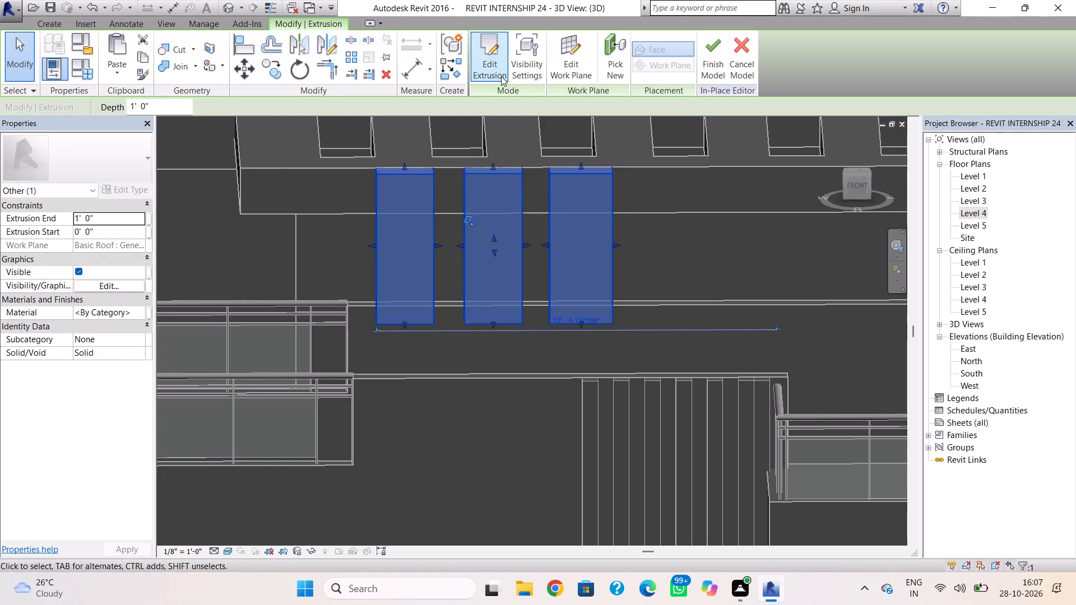
left_click(490, 56)
right_click_drag(677, 273, 648, 225)
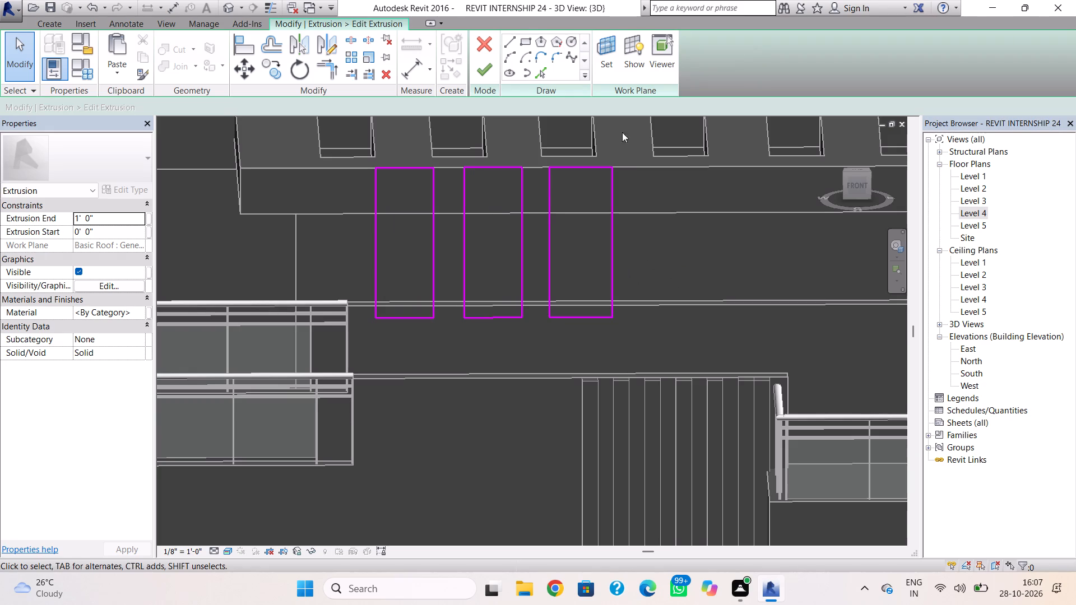
left_click(527, 41)
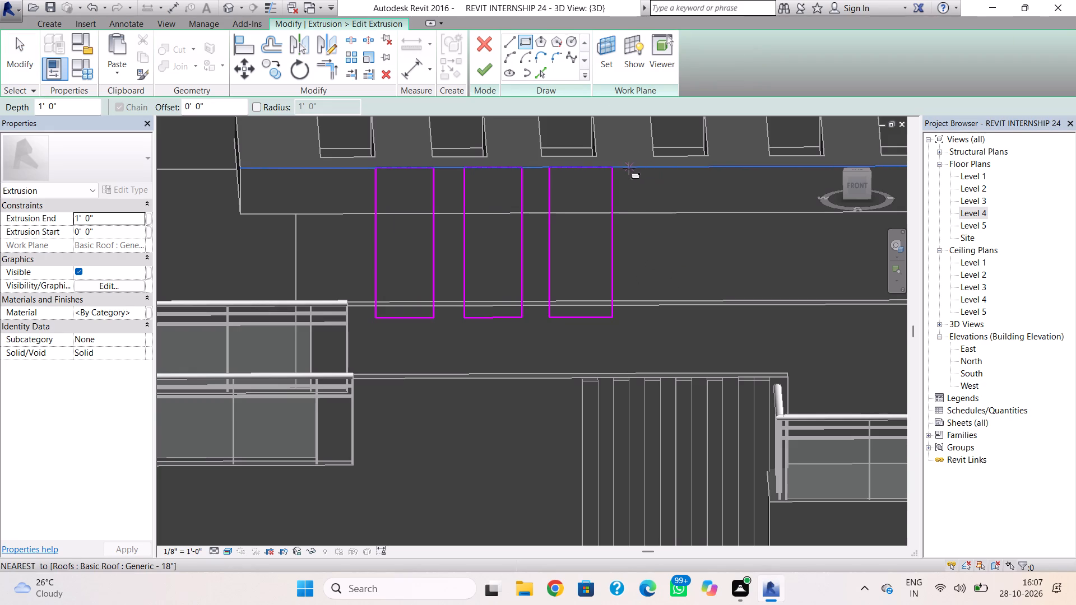
left_click(630, 172)
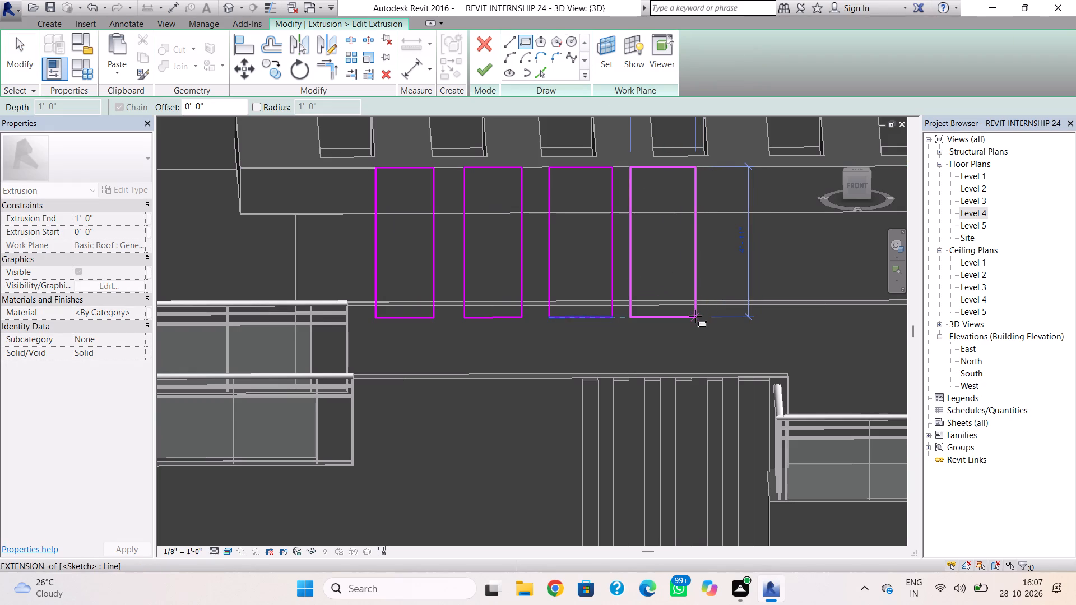
left_click(691, 318)
key("Escape")
left_click(481, 75)
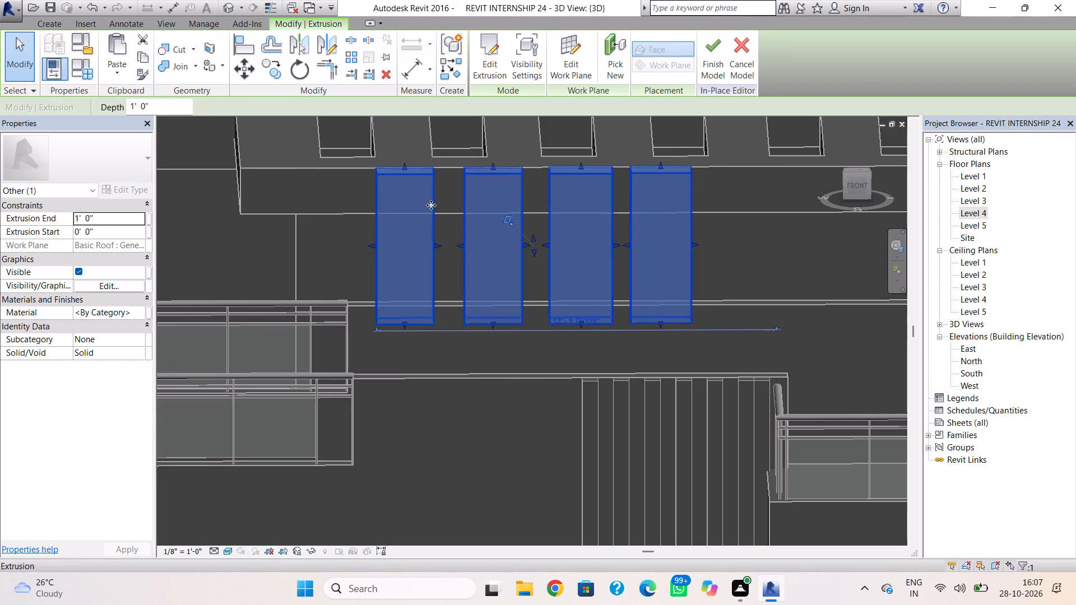
Narrow the three westernmost blocks to slim strips of similar width and shift the second and third west, leaving small even gaps.
left_click_drag(436, 250, 426, 252)
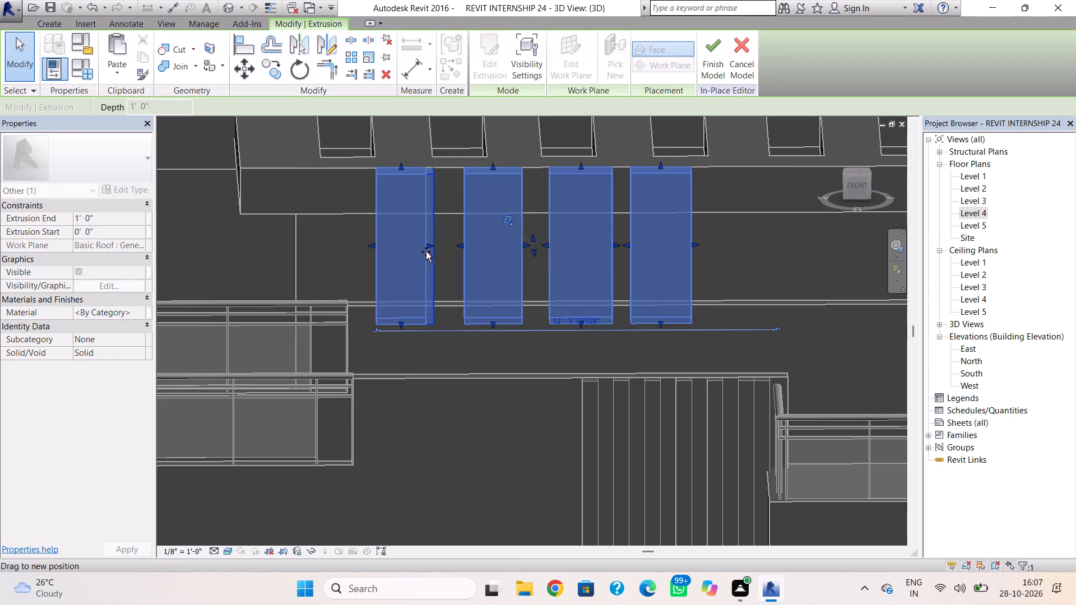
left_click_drag(426, 252, 407, 263)
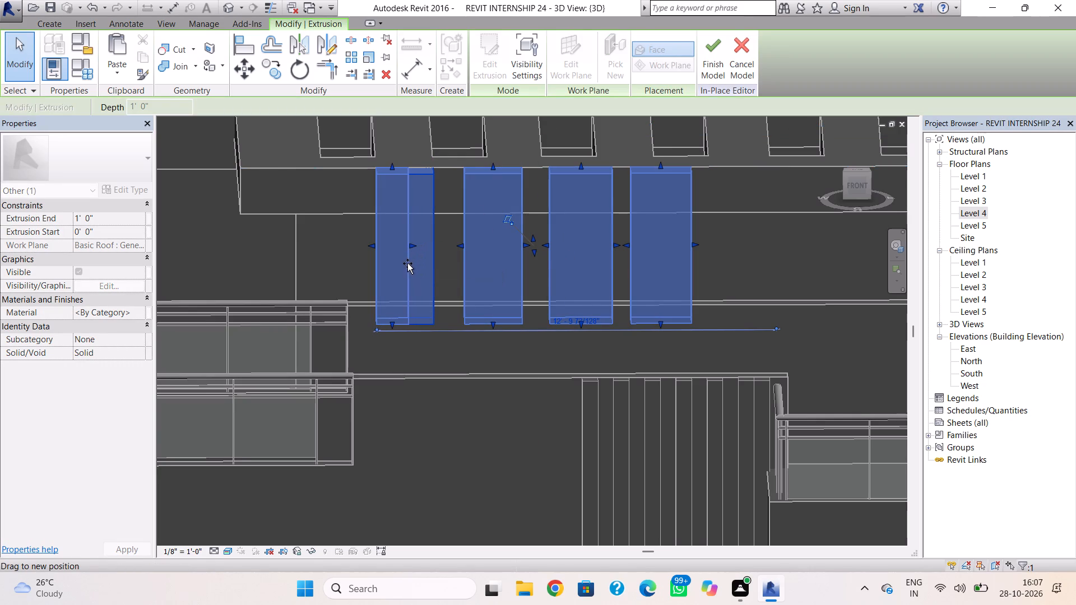
left_click_drag(407, 263, 400, 268)
left_click_drag(460, 246, 422, 257)
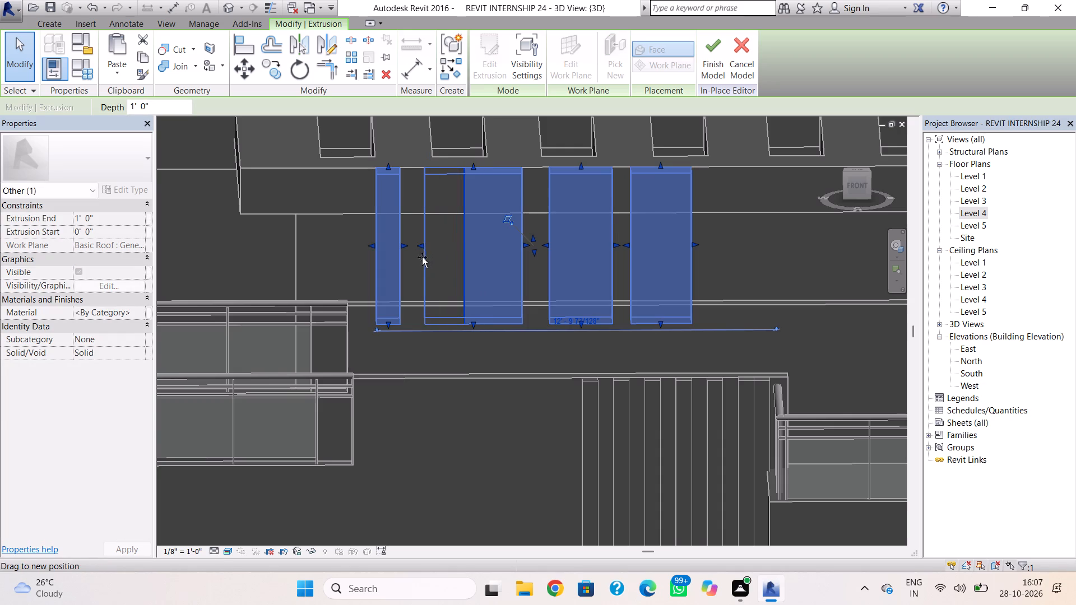
left_click_drag(422, 257, 419, 260)
left_click_drag(524, 243, 459, 266)
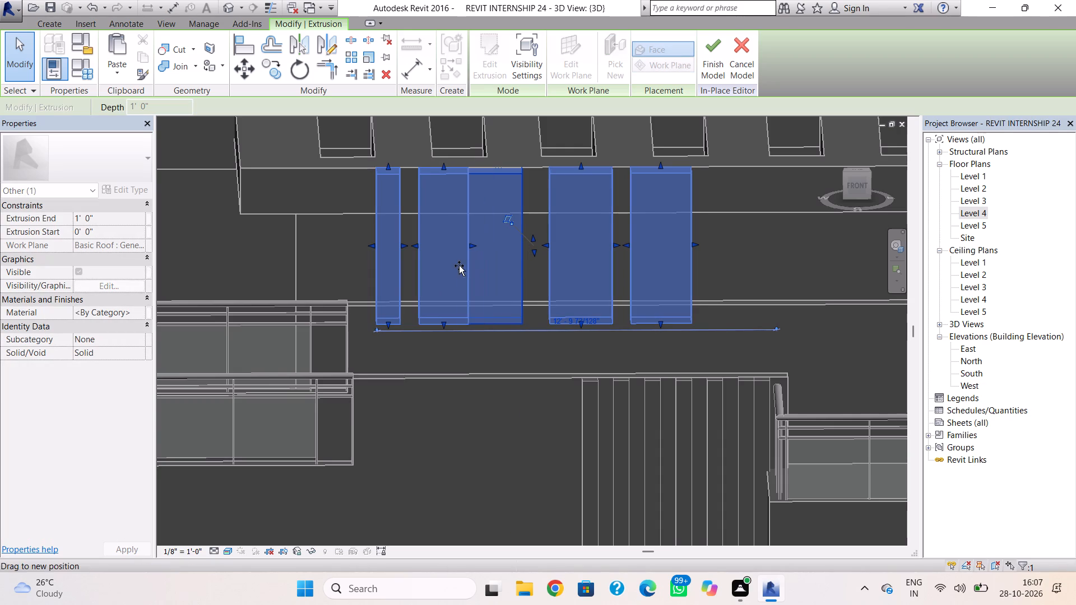
left_click_drag(459, 266, 444, 274)
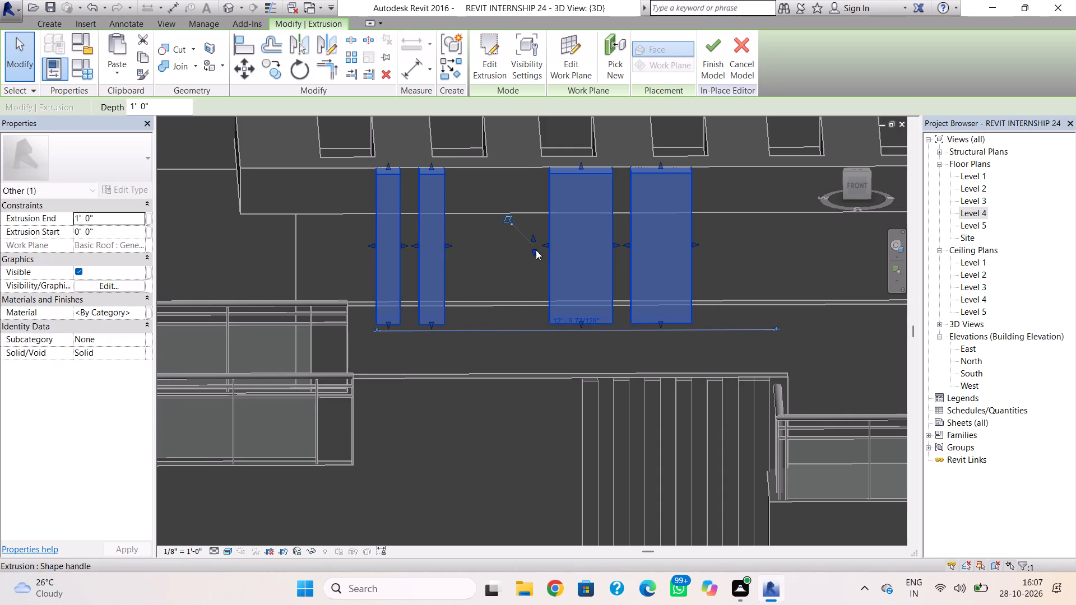
left_click_drag(544, 243, 463, 273)
left_click_drag(613, 246, 484, 267)
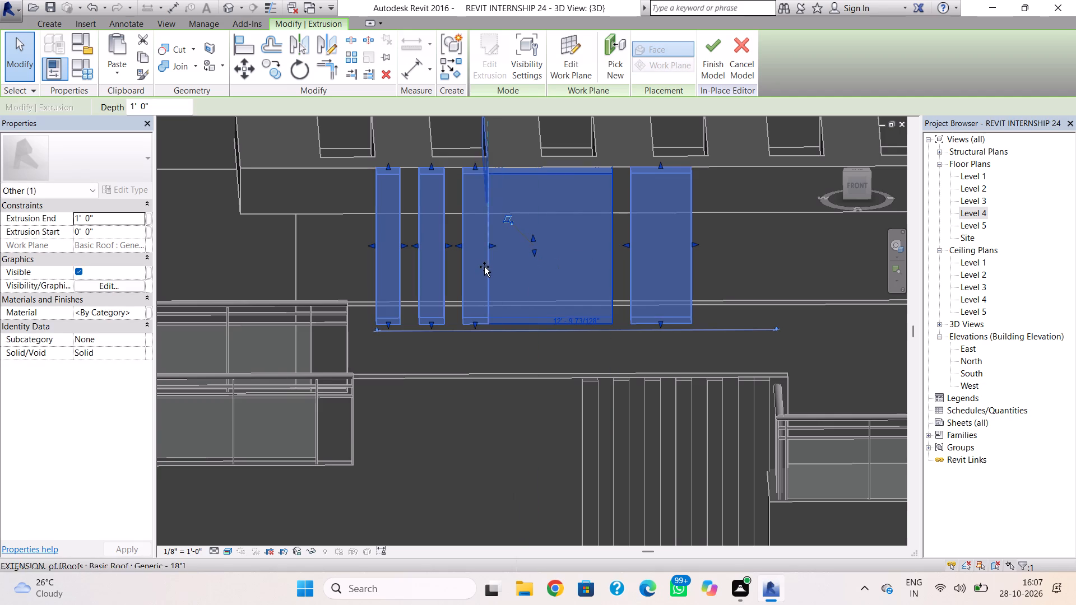
left_click_drag(484, 267, 485, 273)
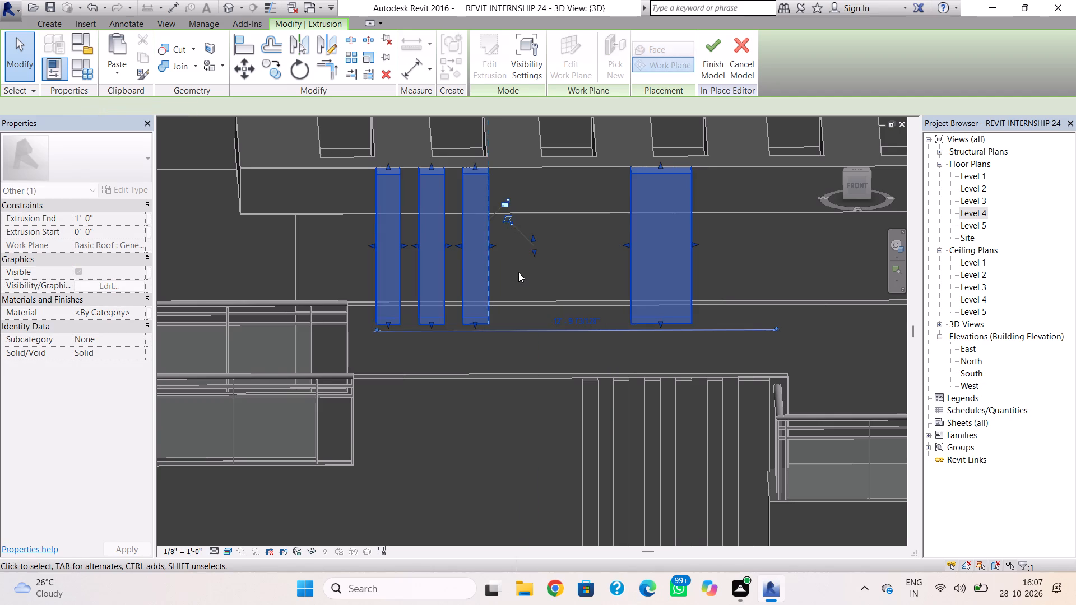
Bring the fourth block west beside the third with a matching gap, and narrow it to the same slim width as the others.
left_click(518, 272)
left_click(632, 252)
left_click_drag(627, 245, 518, 270)
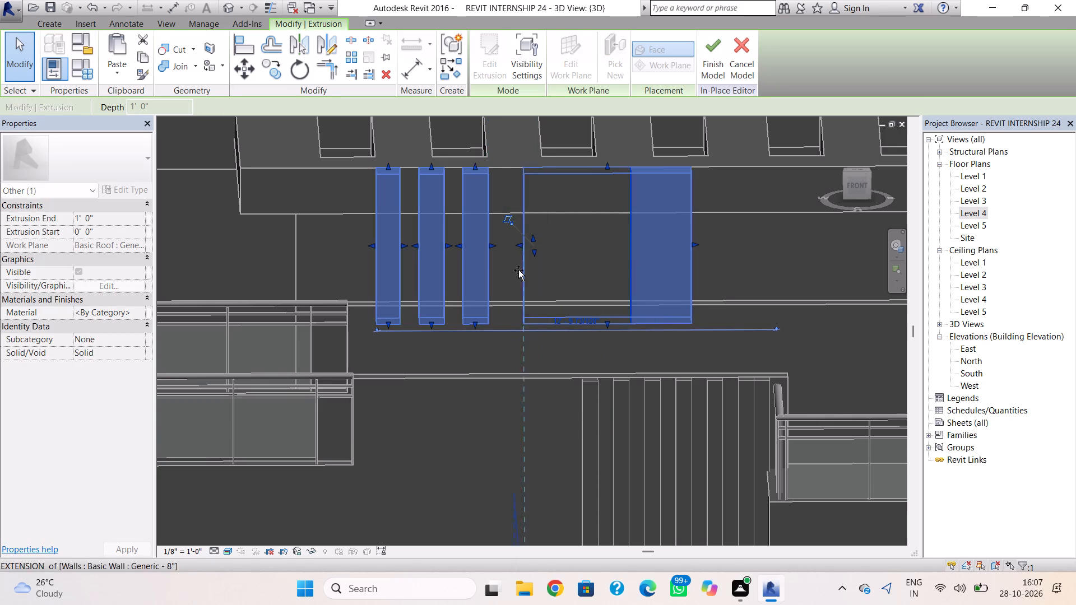
left_click_drag(518, 270, 505, 275)
left_click_drag(697, 245, 566, 263)
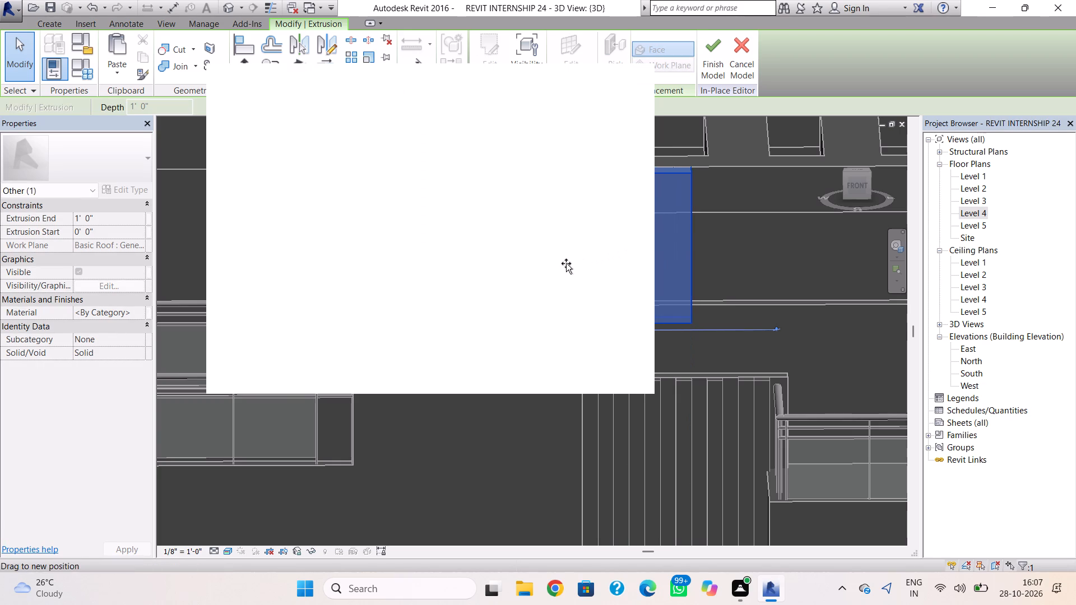
left_click_drag(566, 263, 565, 263)
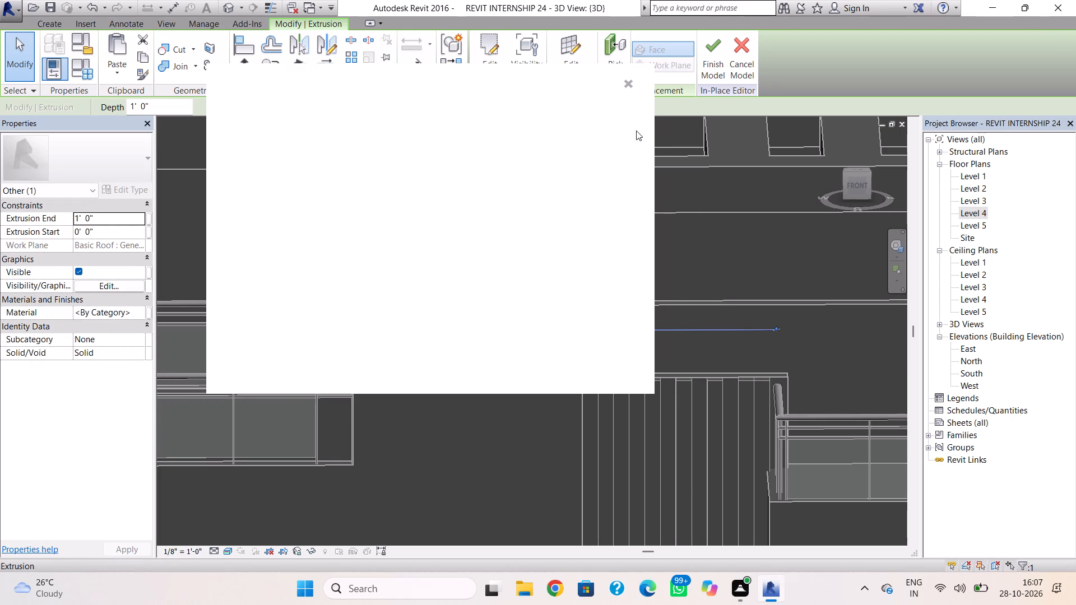
left_click(628, 85)
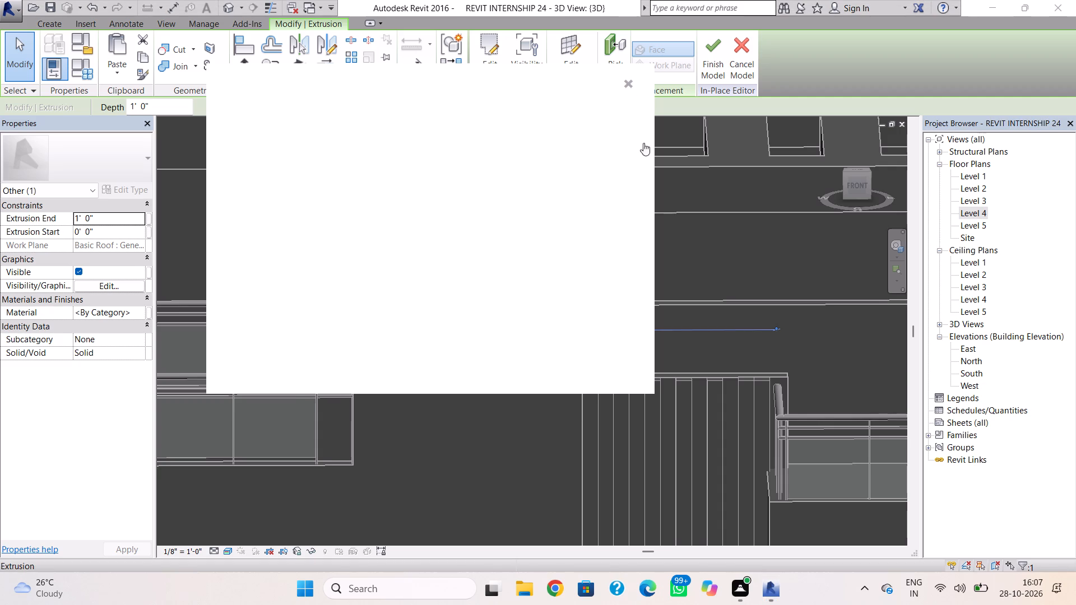
left_click_drag(570, 245, 542, 264)
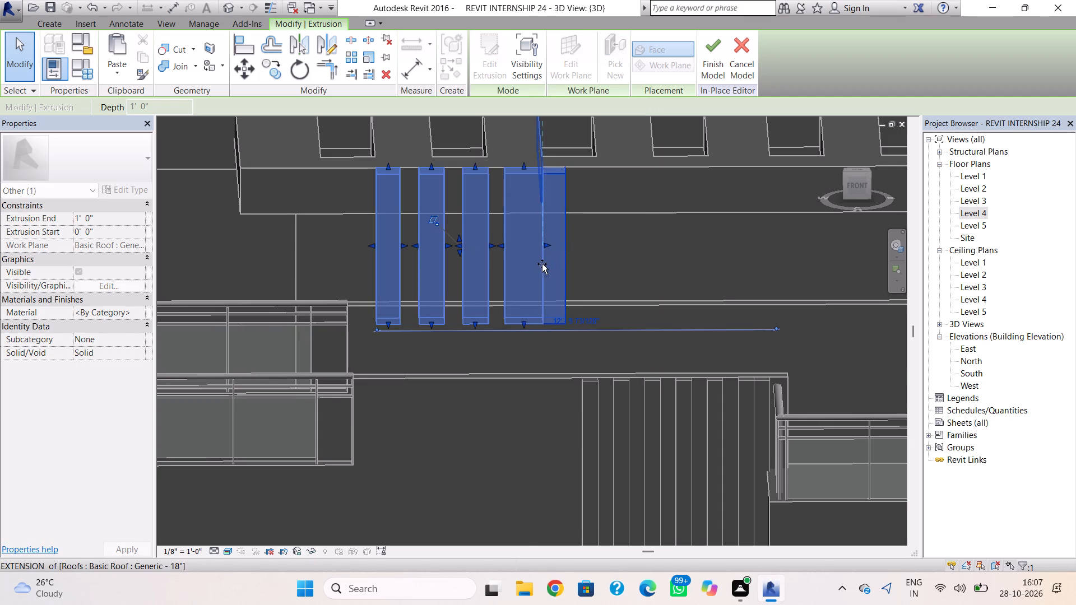
left_click_drag(542, 264, 531, 285)
left_click(619, 274)
left_click(538, 270)
scroll(541, 246, "up", 2)
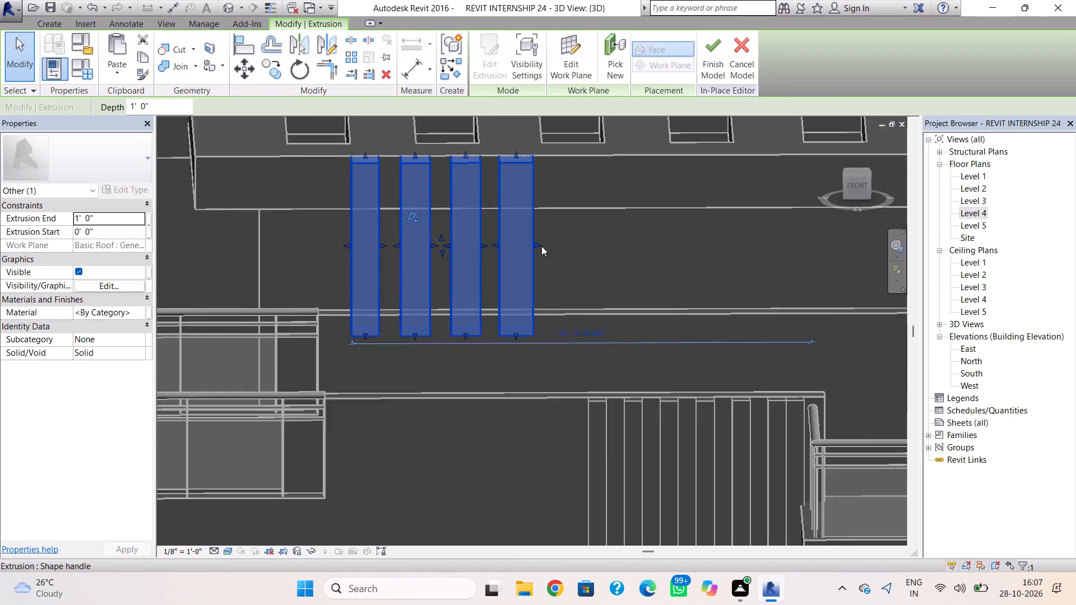
scroll(541, 246, "up", 1)
left_click_drag(540, 246, 523, 264)
left_click(577, 260)
Finish the in-place wall model containing the four slim blocks.
scroll(477, 290, "down", 2)
middle_click_drag(480, 288, 490, 269)
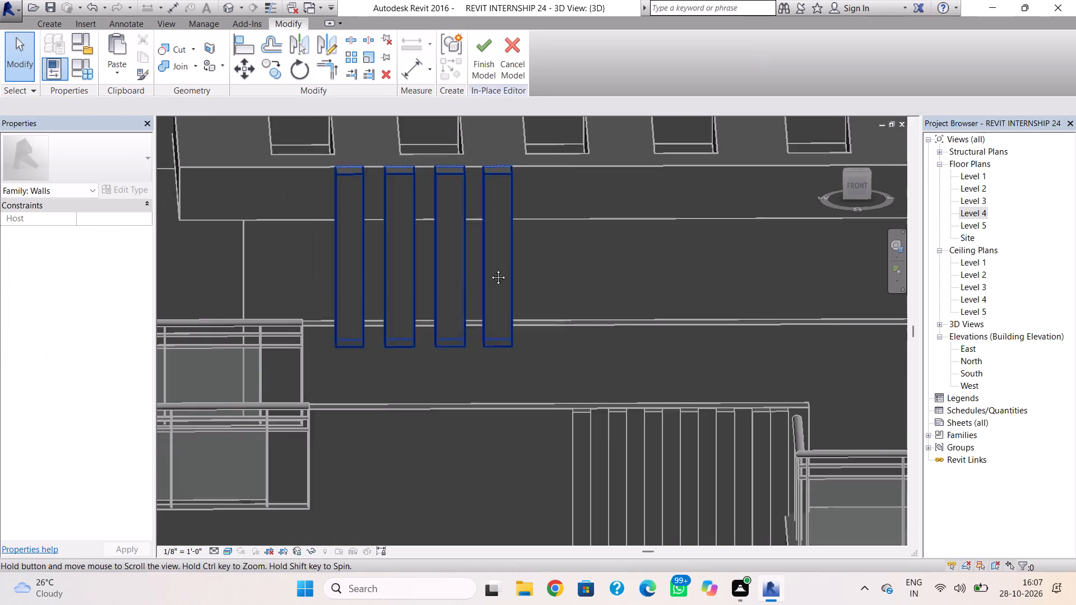
middle_click_drag(490, 269, 498, 241)
left_click(488, 46)
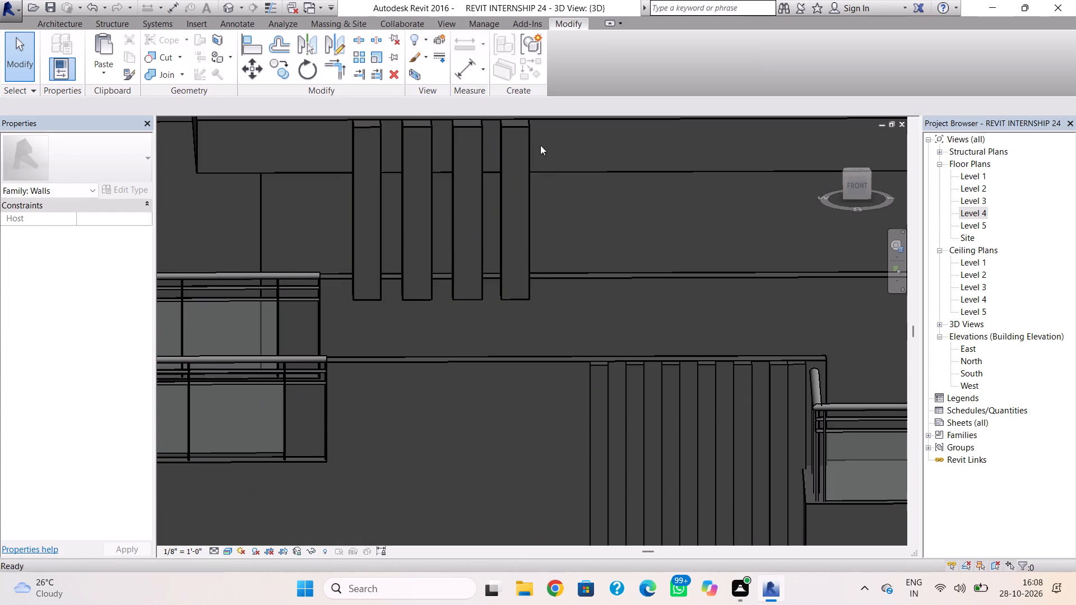
Select the finished block row and stretch the third and first blocks downward to well below the bottoms of the other two.
right_click_drag(509, 274, 627, 297)
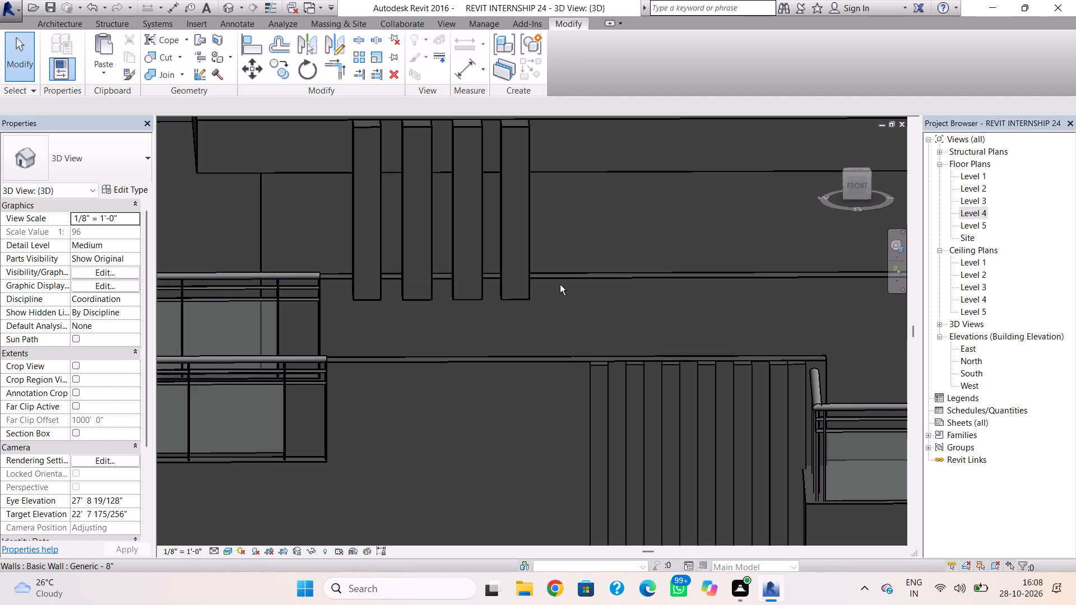
right_click_drag(560, 285, 702, 253, "shift")
right_click_drag(642, 283, 627, 414, "shift")
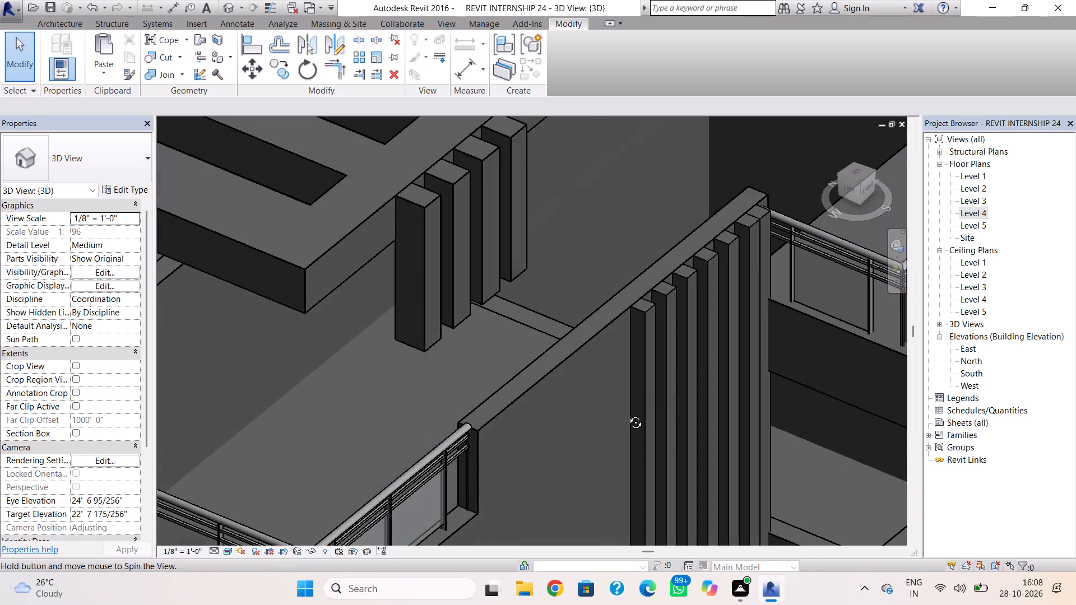
right_click_drag(627, 414, 627, 414, "shift")
left_click(449, 320)
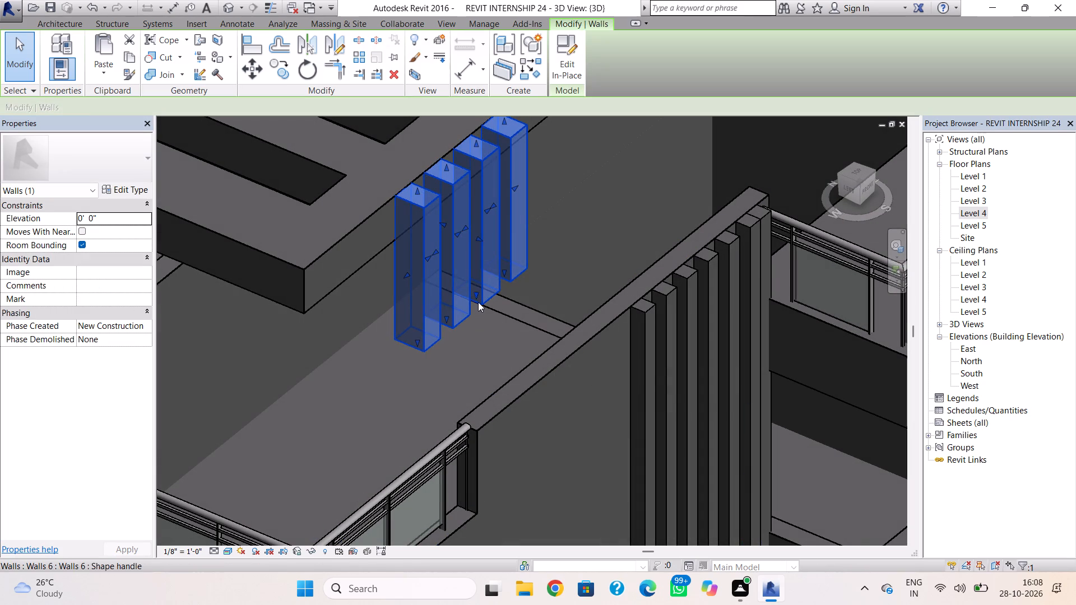
left_click_drag(479, 301, 480, 373)
scroll(484, 372, "down", 2)
right_click_drag(487, 335, 564, 357, "shift")
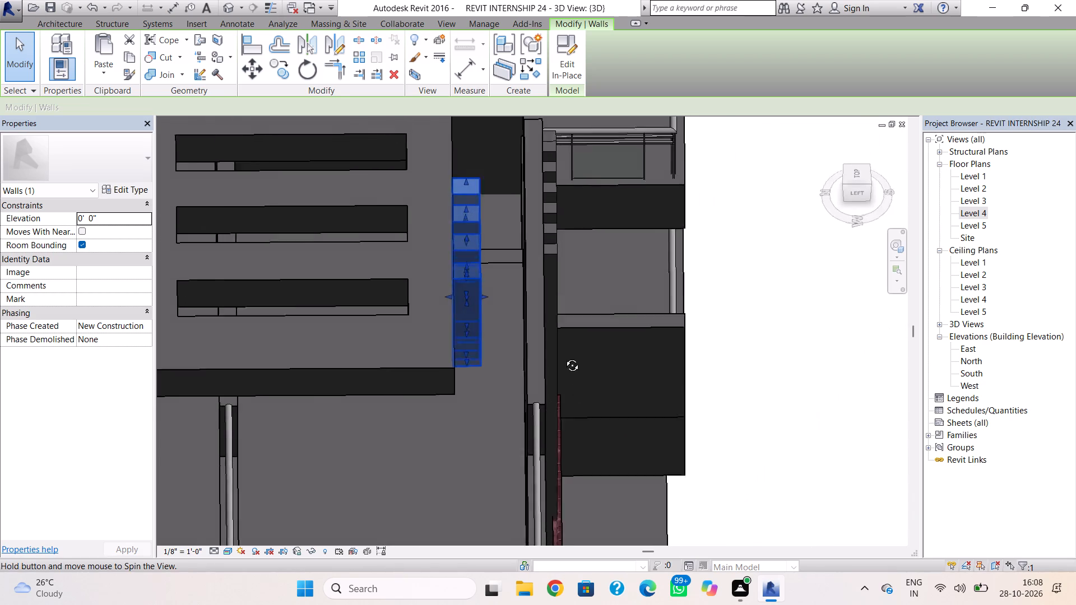
right_click_drag(564, 357, 561, 339, "shift")
left_click_drag(469, 375, 466, 448)
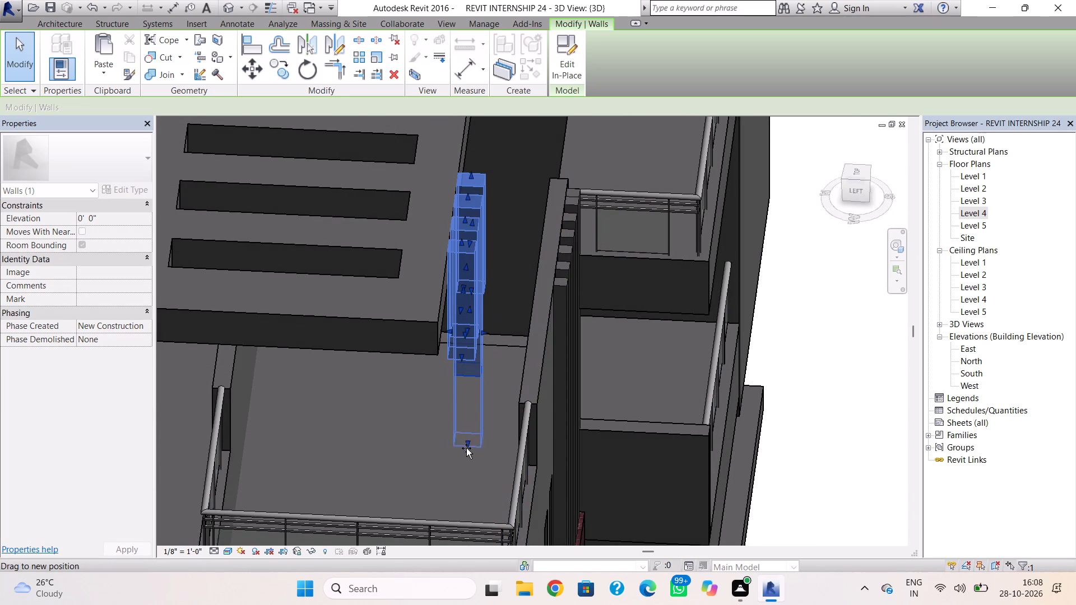
left_click_drag(466, 448, 470, 499)
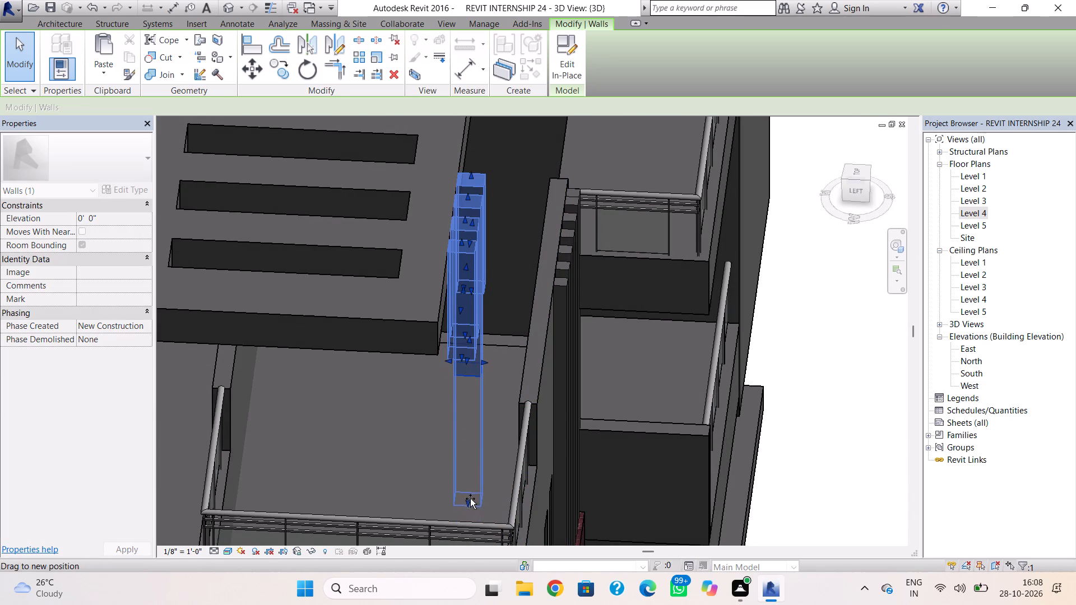
left_click_drag(470, 499, 473, 472)
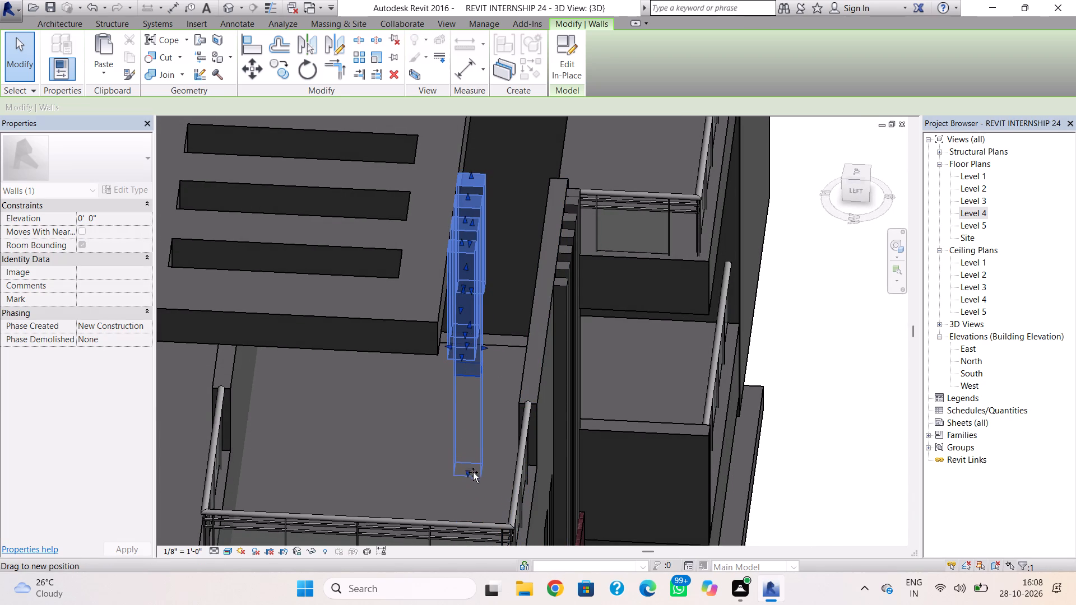
left_click_drag(473, 472, 475, 511)
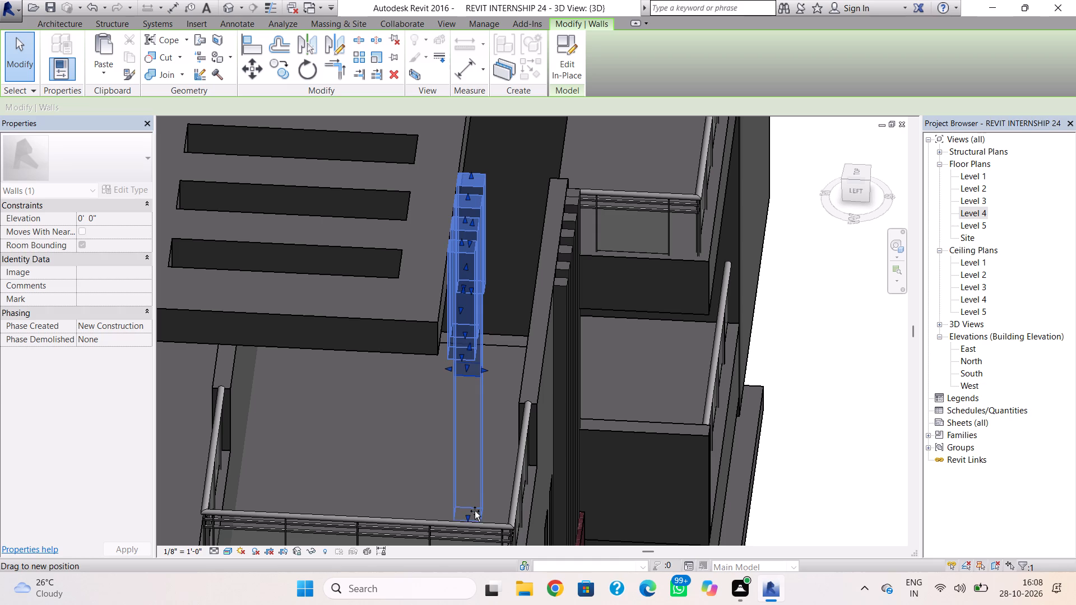
left_click_drag(475, 511, 475, 496)
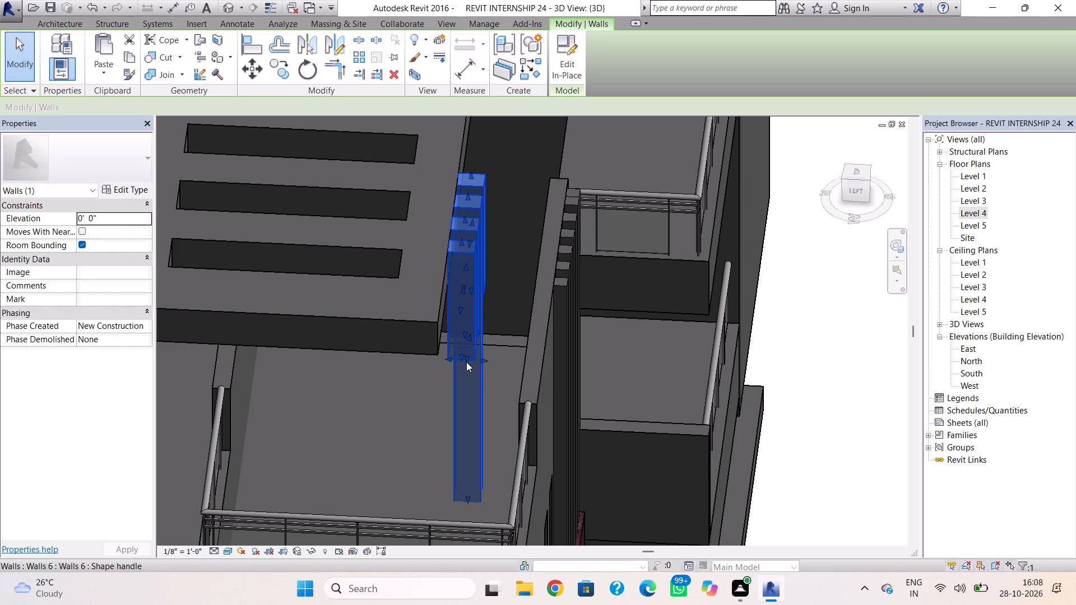
left_click_drag(467, 361, 471, 515)
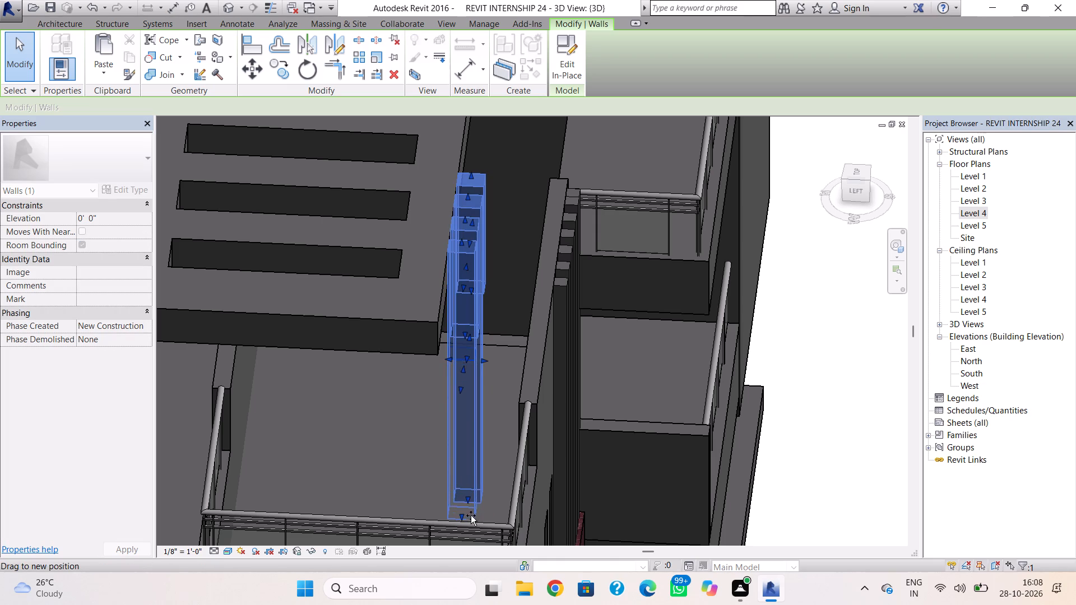
left_click_drag(471, 515, 470, 518)
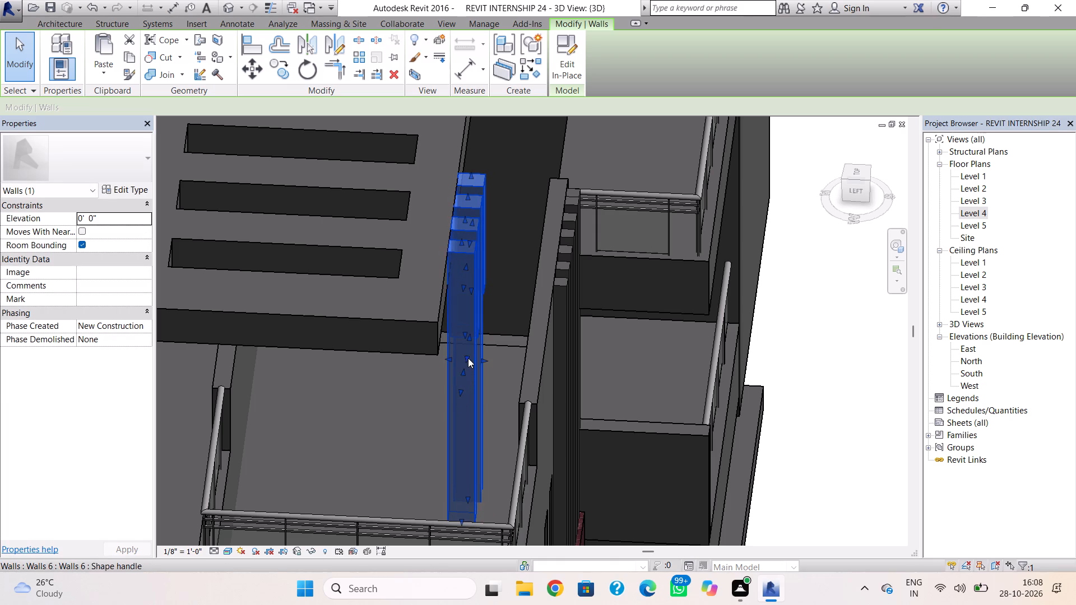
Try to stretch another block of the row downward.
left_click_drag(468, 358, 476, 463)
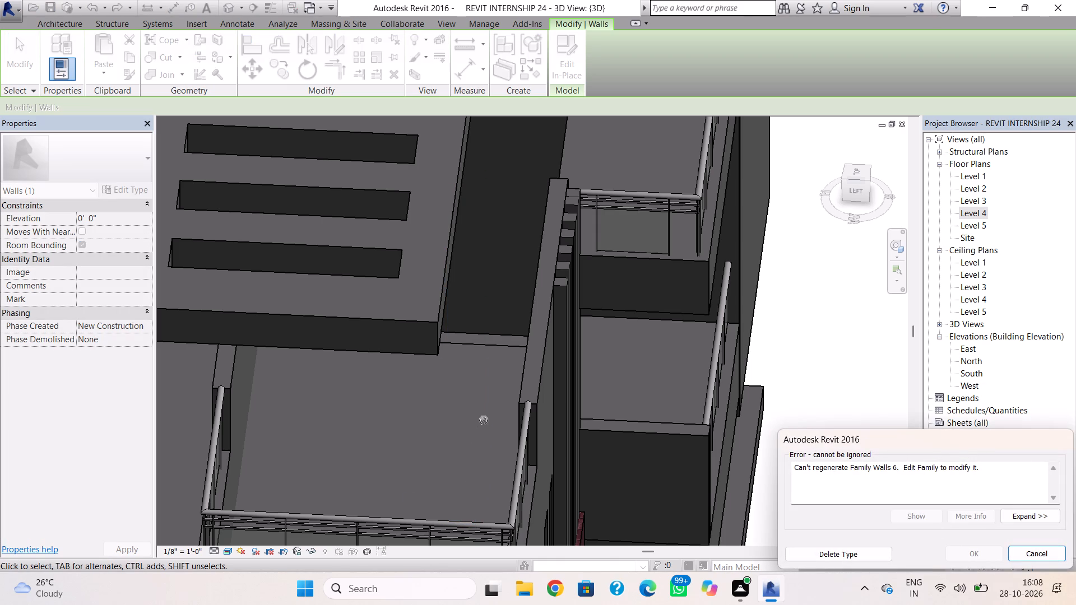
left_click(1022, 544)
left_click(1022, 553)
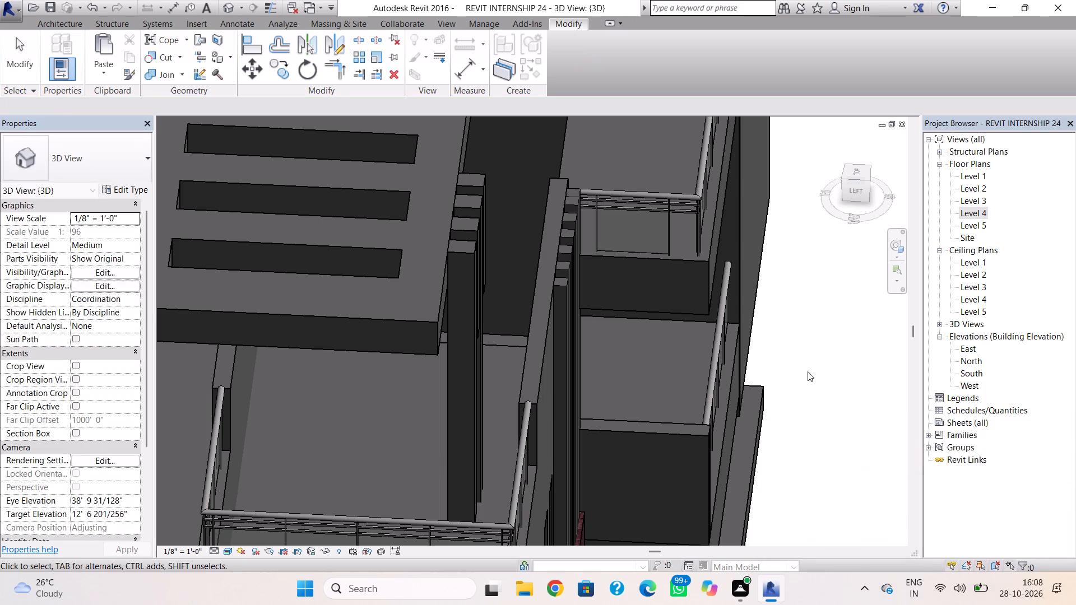
Stretch the four slim blocks' bottoms down to roughly one common level, just above the pair of tall narrow openings in the front wall.
right_click_drag(600, 327, 414, 323, "shift")
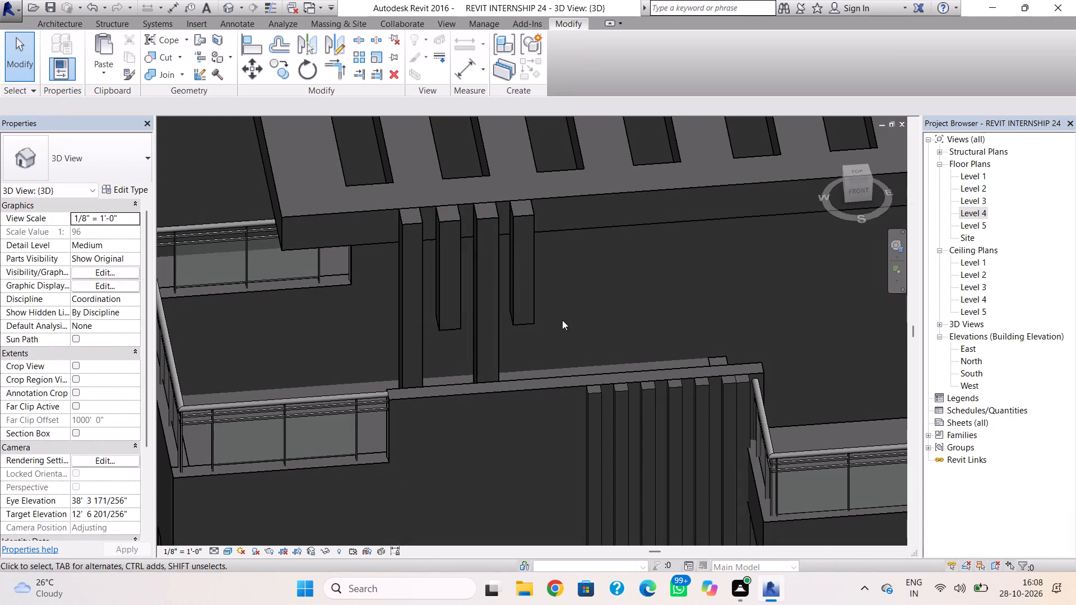
scroll(401, 381, "down", 3)
middle_click_drag(401, 381, 411, 254)
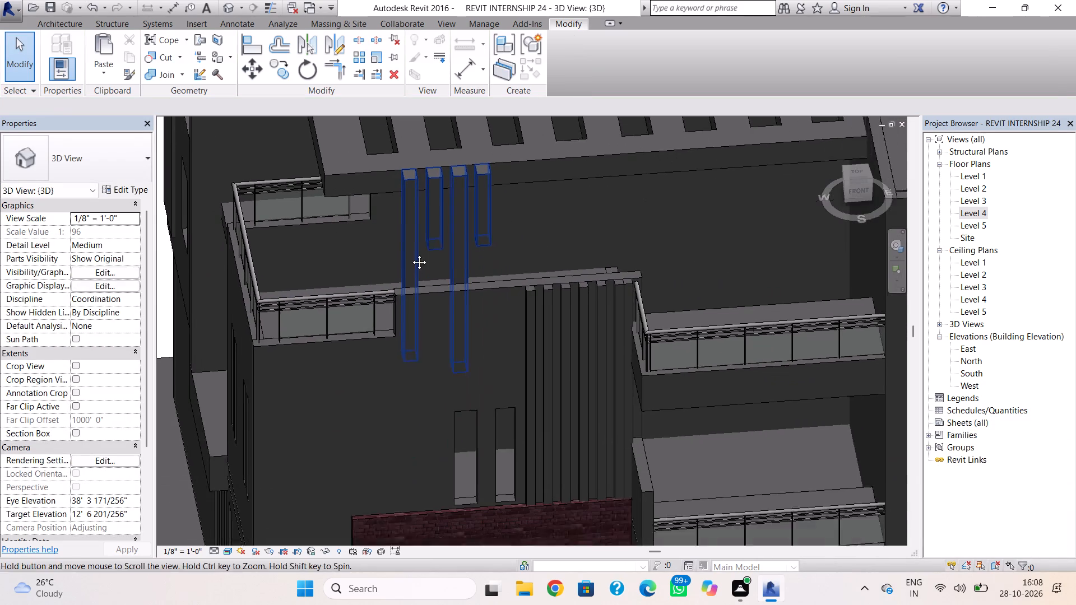
middle_click_drag(411, 254, 413, 249)
left_click(460, 231)
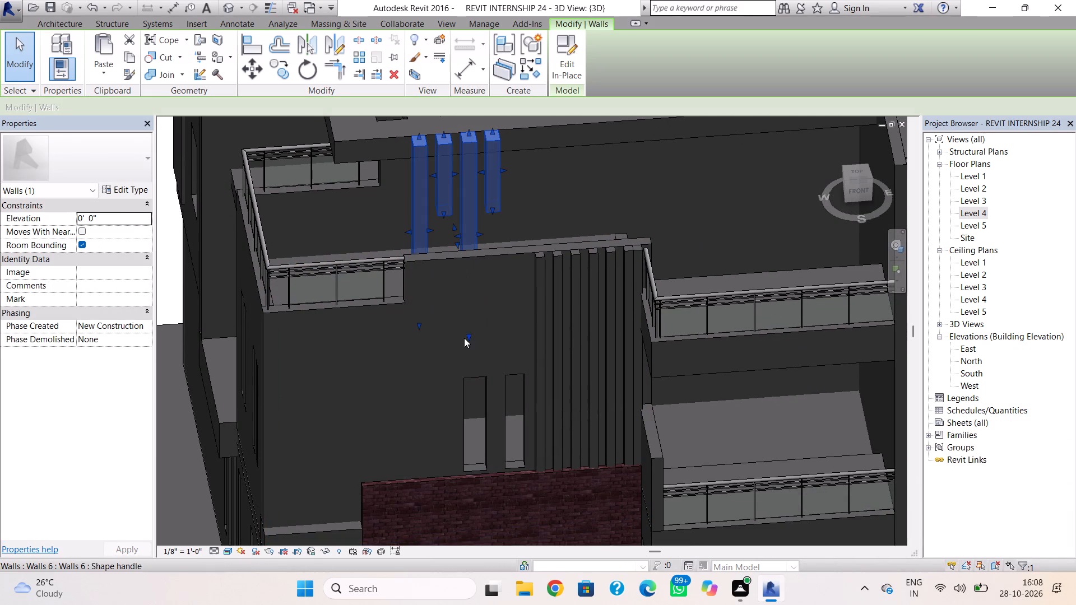
left_click_drag(464, 338, 460, 356)
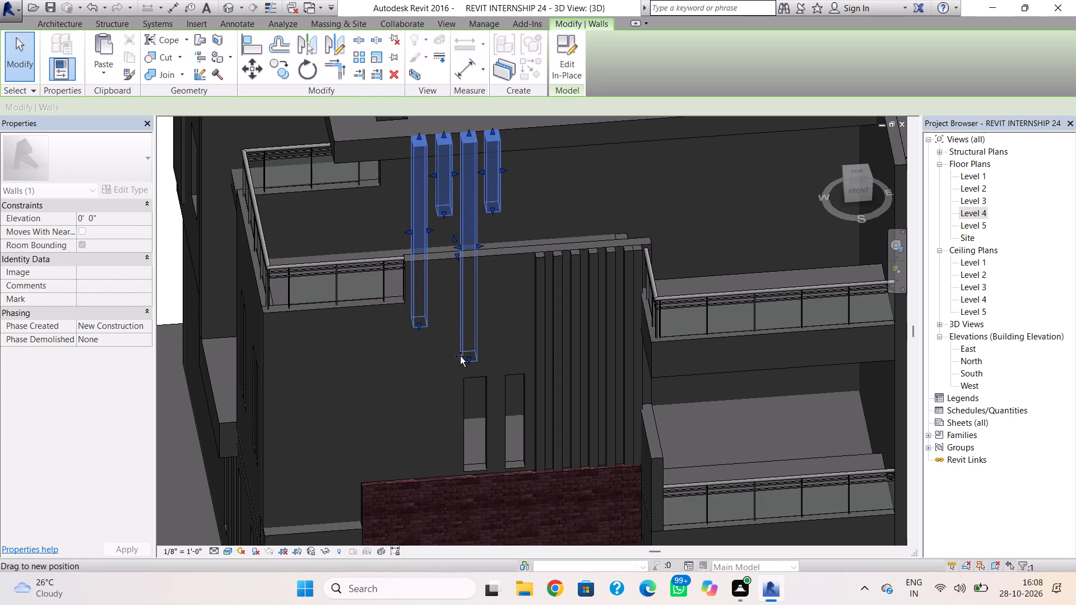
left_click_drag(460, 356, 463, 347)
left_click_drag(421, 328, 427, 352)
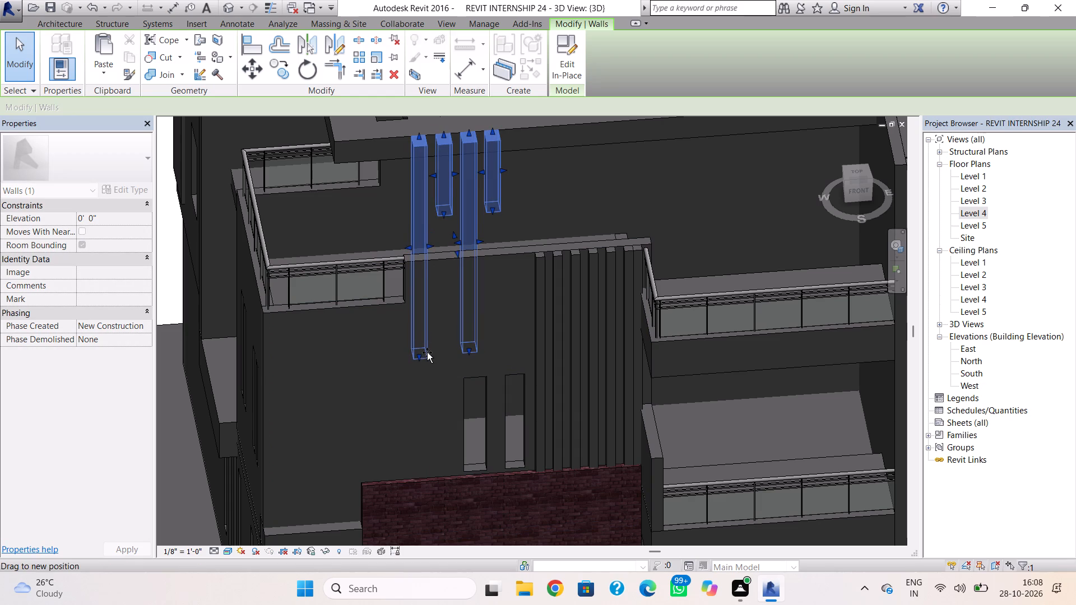
left_click_drag(427, 352, 429, 356)
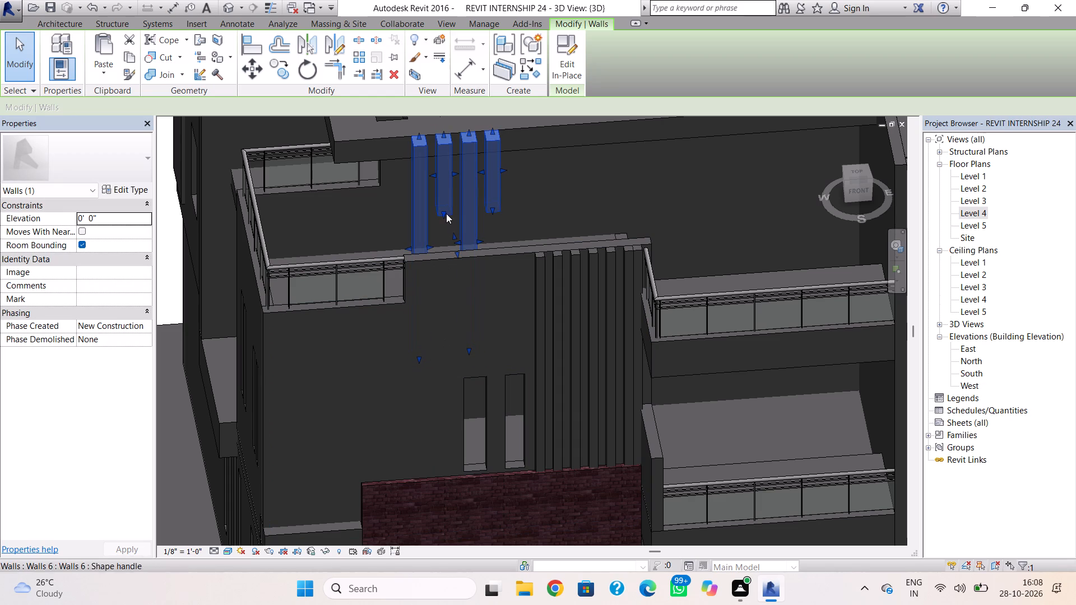
left_click_drag(446, 213, 446, 353)
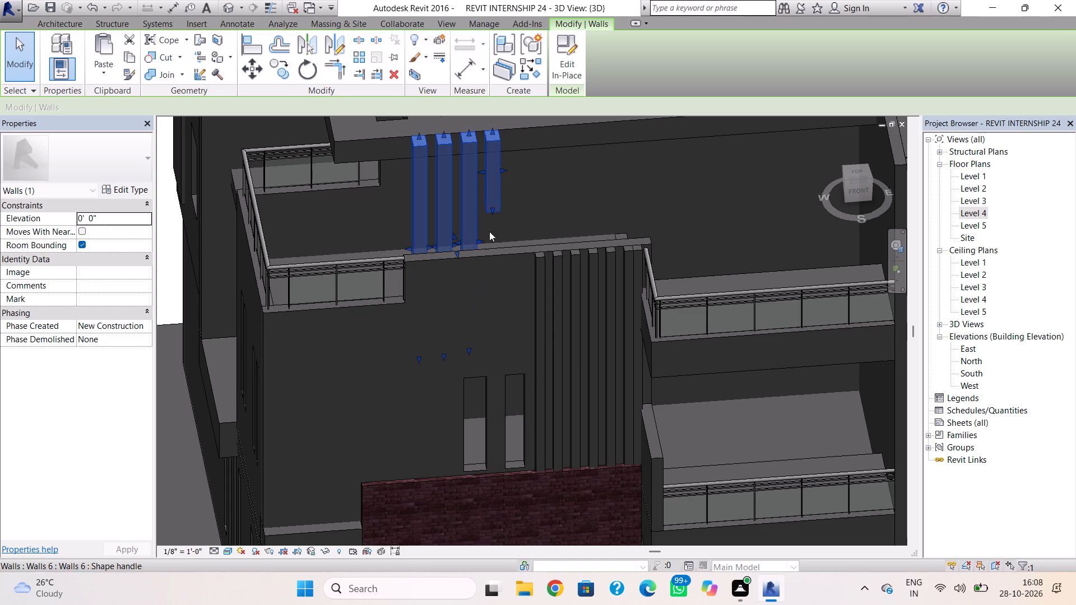
left_click_drag(493, 212, 496, 344)
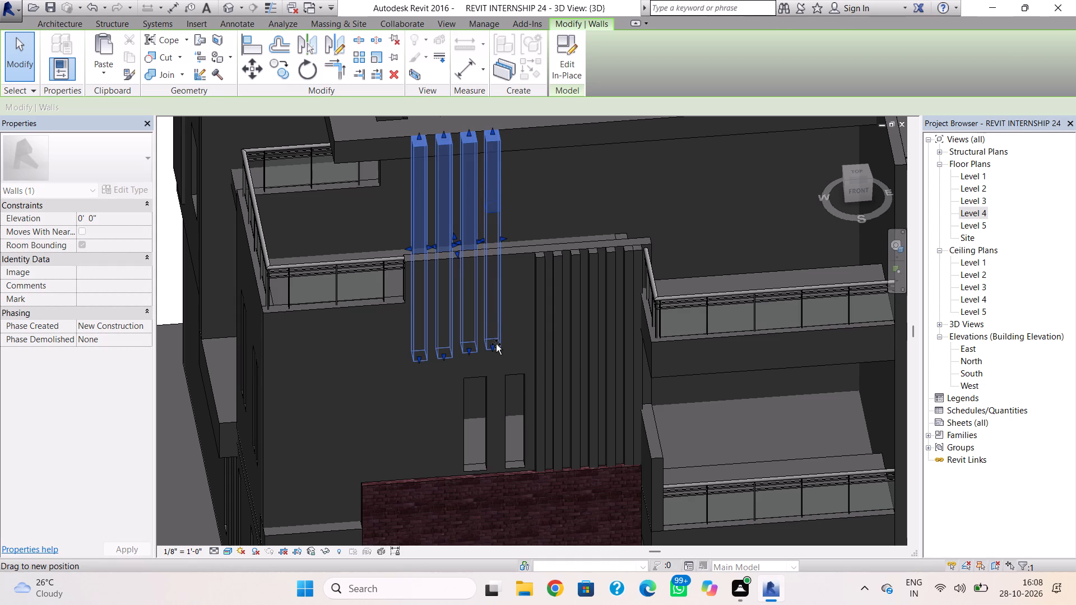
left_click_drag(496, 344, 496, 345)
left_click(540, 207)
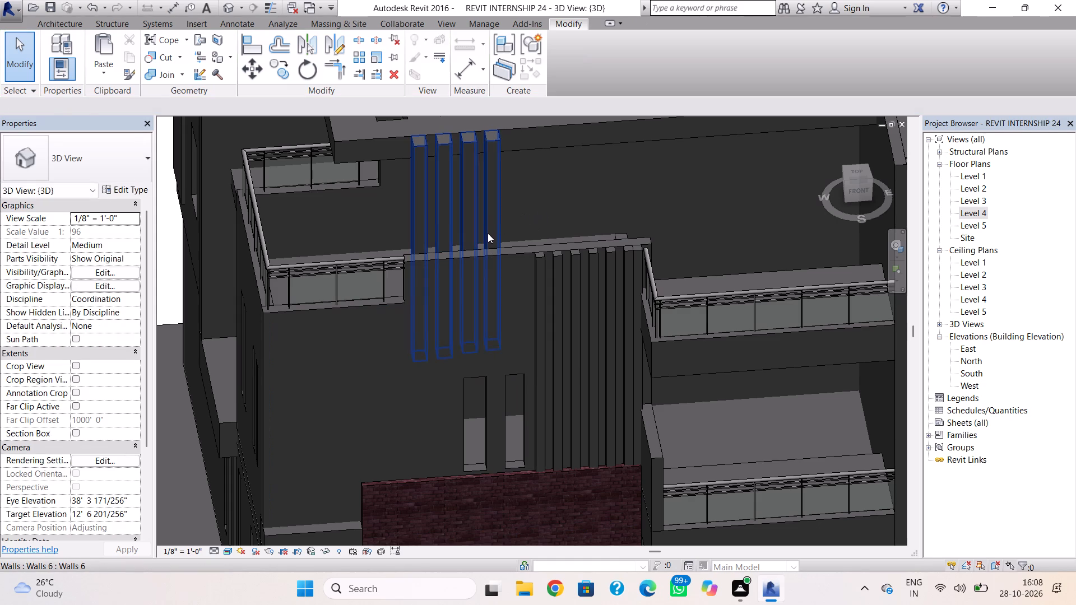
Reselect the block row and raise the tops of all four blocks slightly, to a matching height against the slotted roof's front face.
left_click(418, 139)
left_click_drag(418, 134, 419, 131)
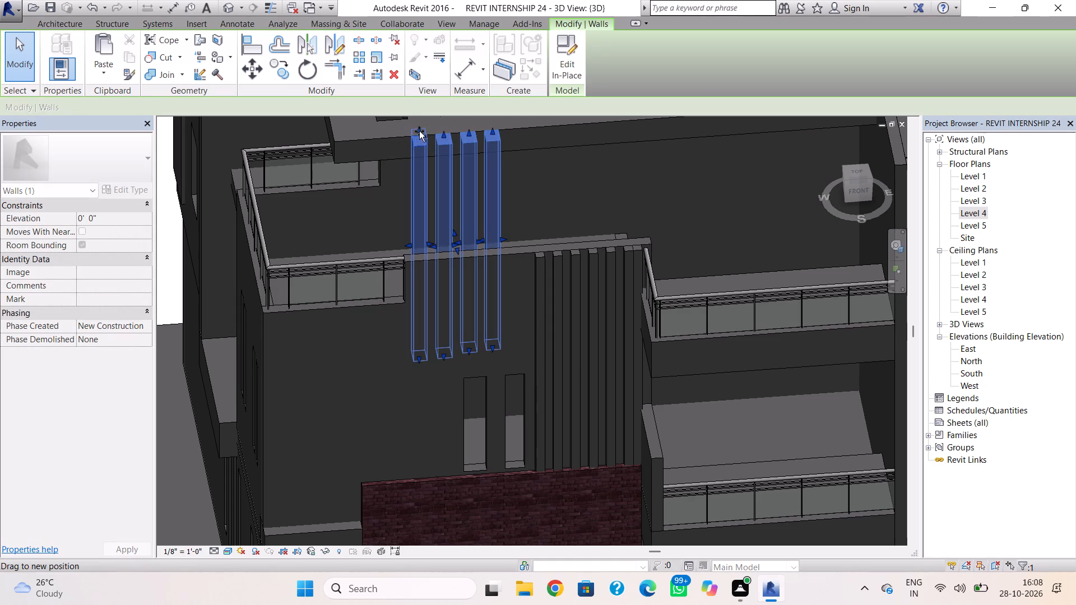
left_click_drag(419, 131, 420, 123)
left_click_drag(444, 134, 444, 121)
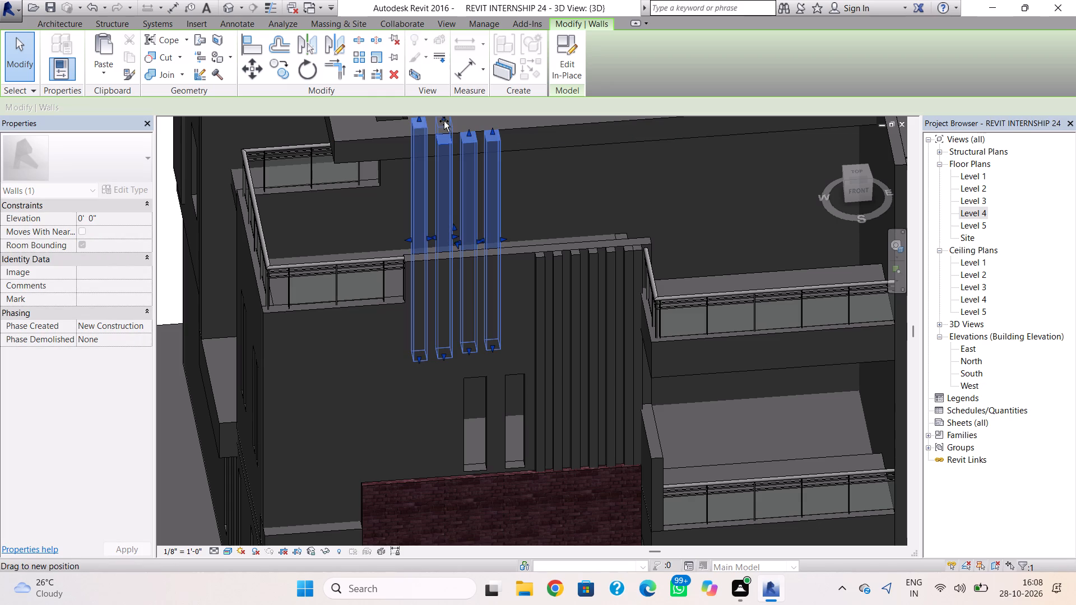
left_click_drag(444, 121, 444, 118)
left_click_drag(469, 132, 469, 118)
left_click_drag(489, 130, 489, 117)
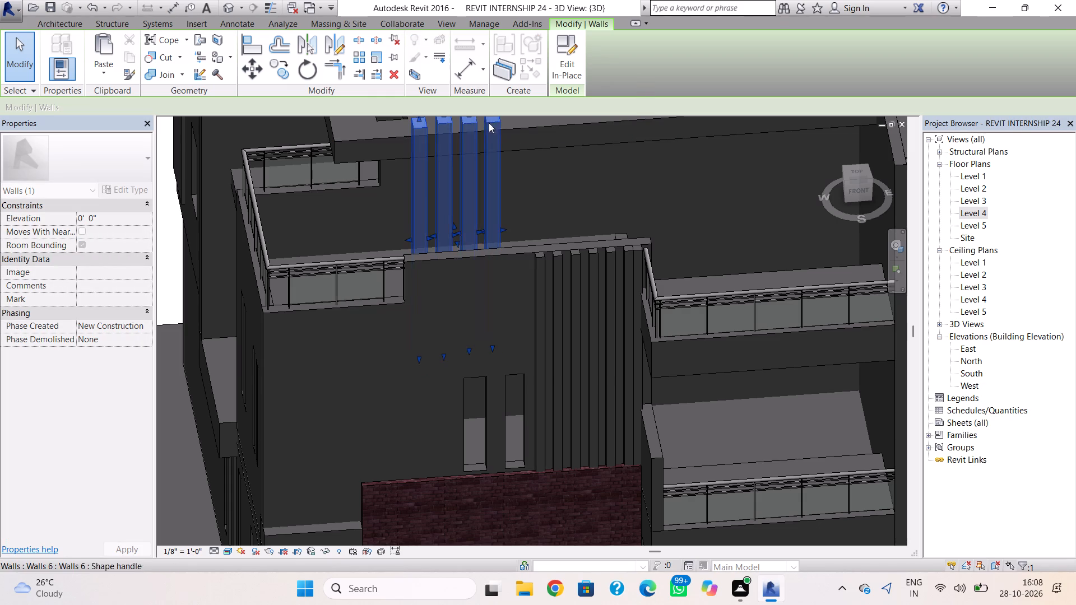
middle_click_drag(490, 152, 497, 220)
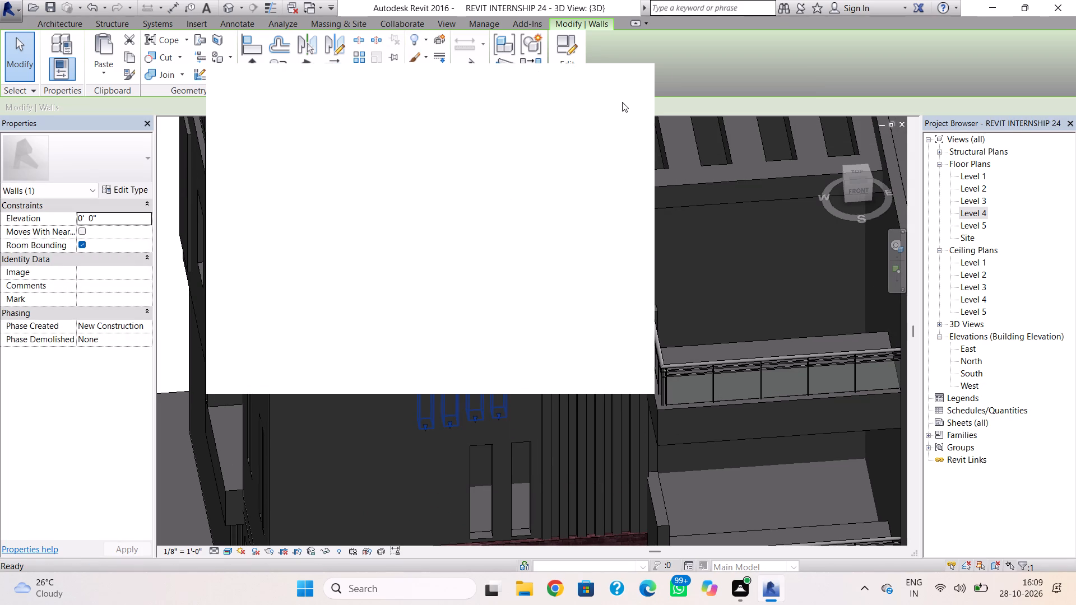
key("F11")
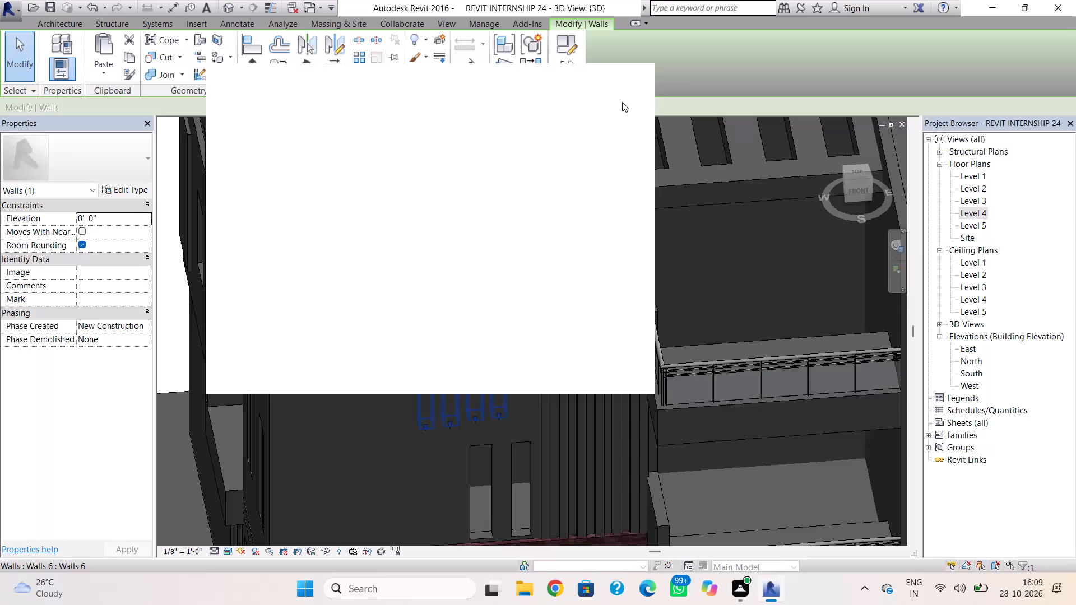
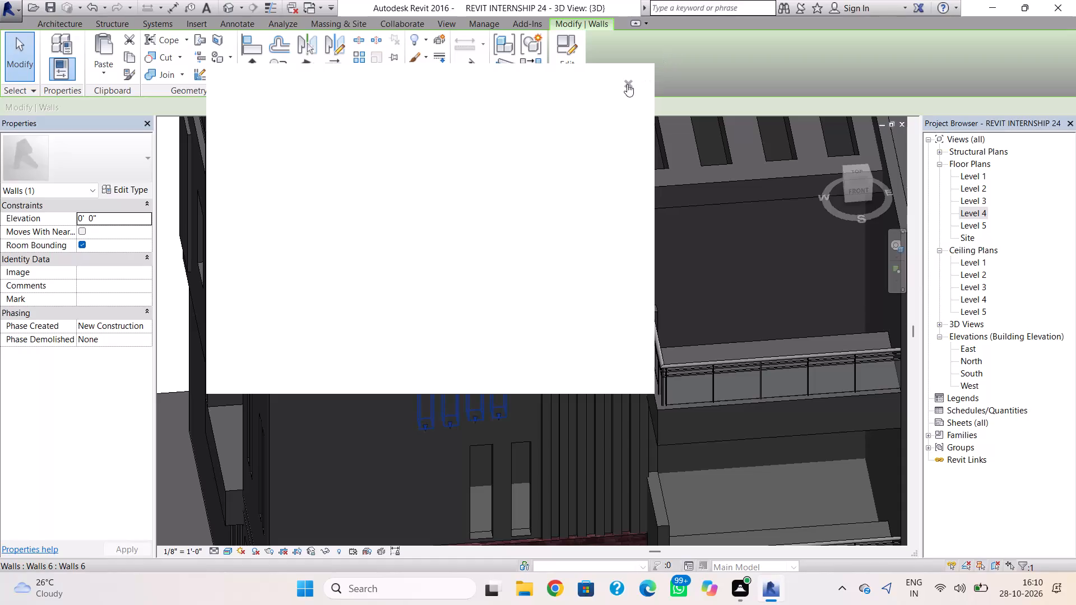
Fine-tune the bottoms of the slim blocks, lowering the third slightly to align with its neighbours, and deselect the row.
left_click(627, 84)
left_click(503, 417)
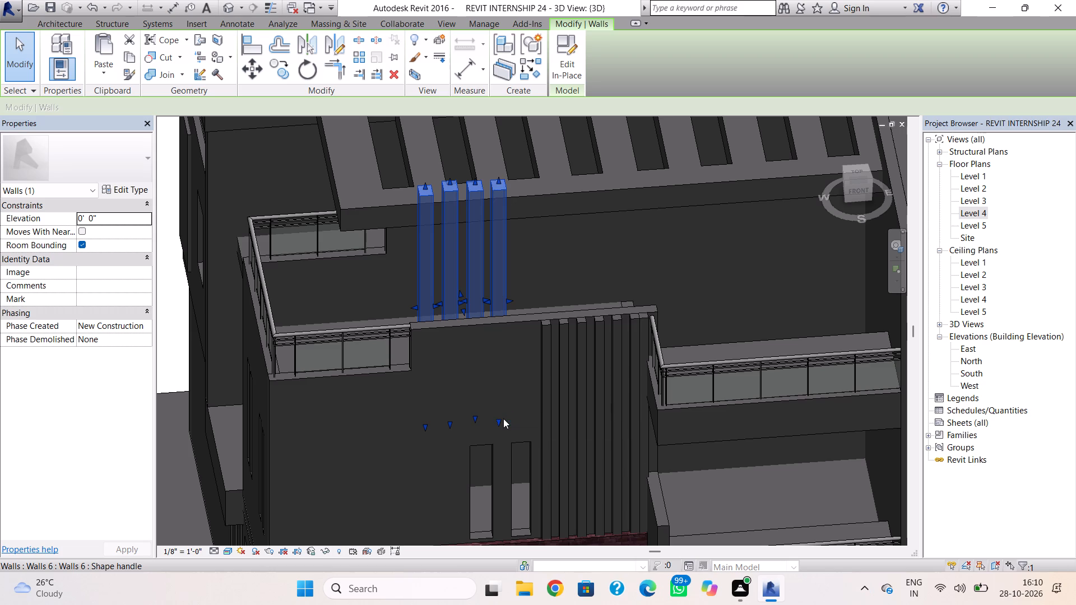
left_click_drag(479, 418, 479, 424)
left_click(477, 427)
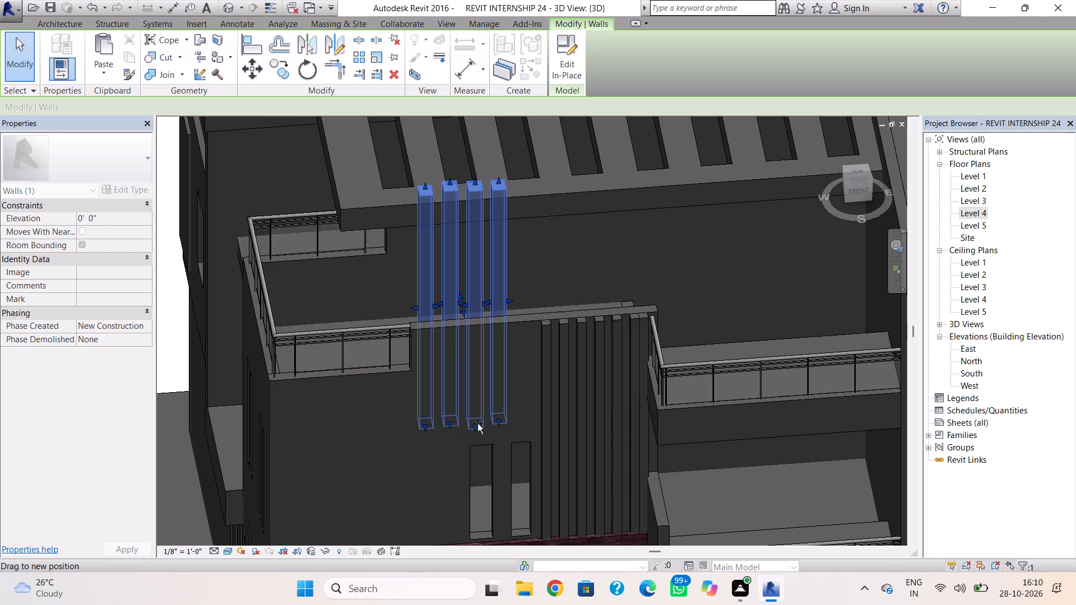
left_click(448, 424)
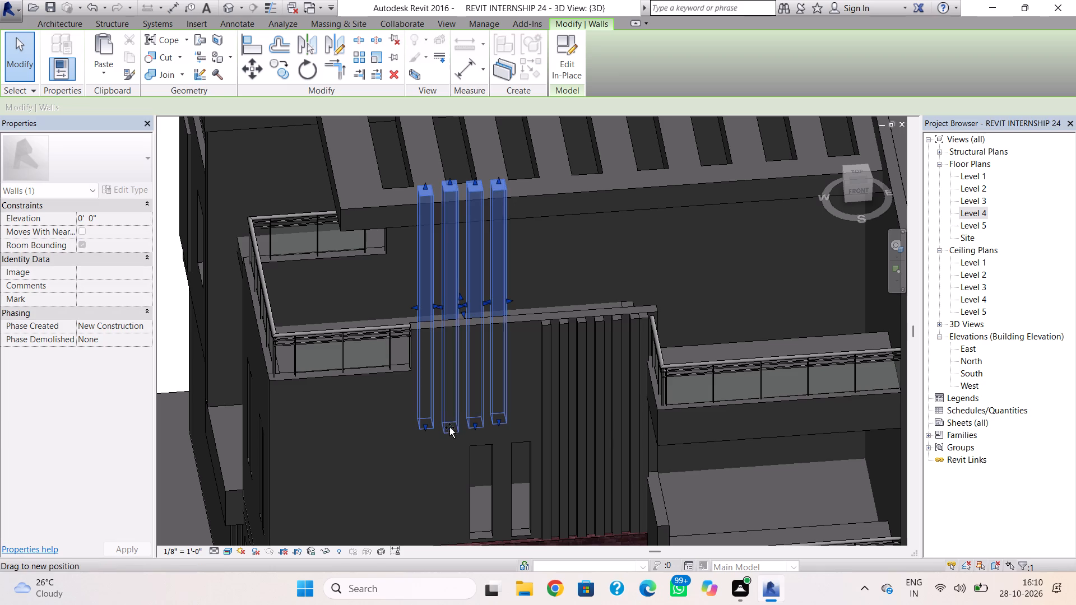
left_click(549, 252)
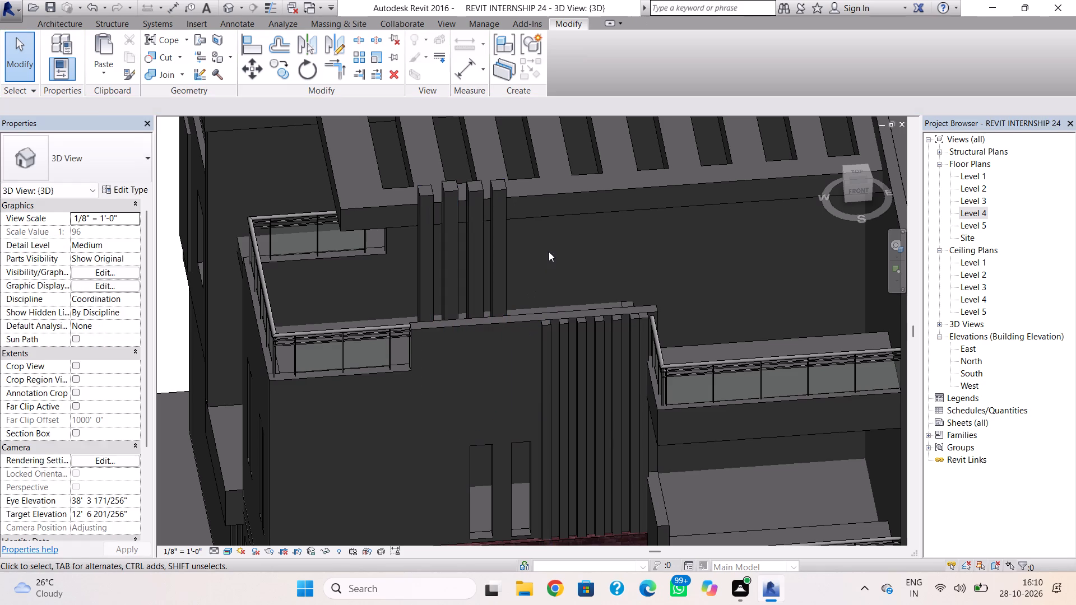
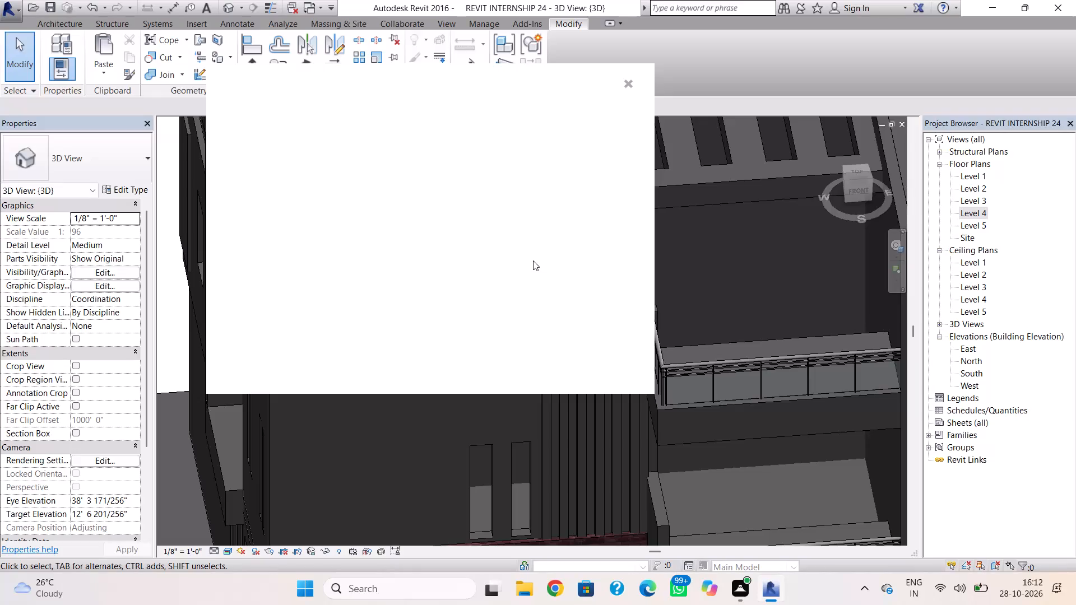
Raise the tops of the four slim wall blocks on the slotted roof's front slightly to one common height.
left_click(626, 81)
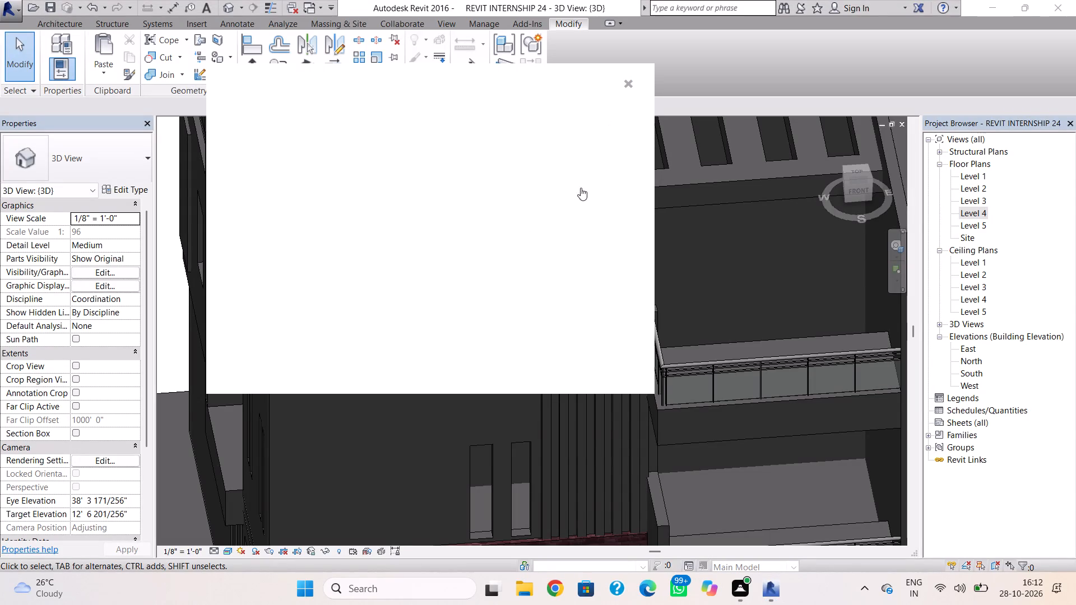
right_click_drag(373, 345, 509, 199, "shift")
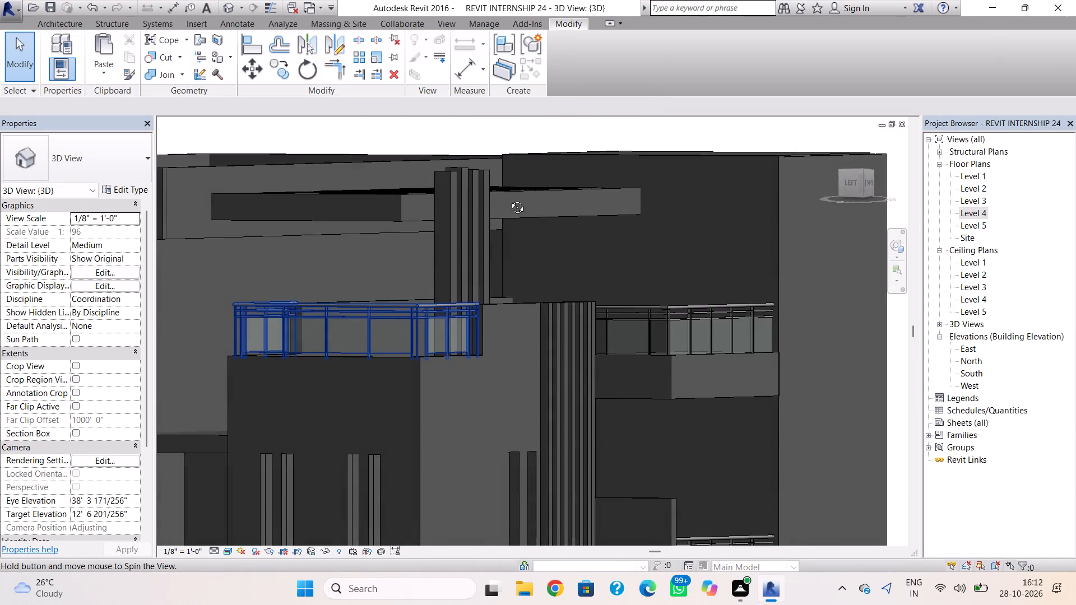
right_click_drag(509, 199, 505, 210, "shift")
key("Escape")
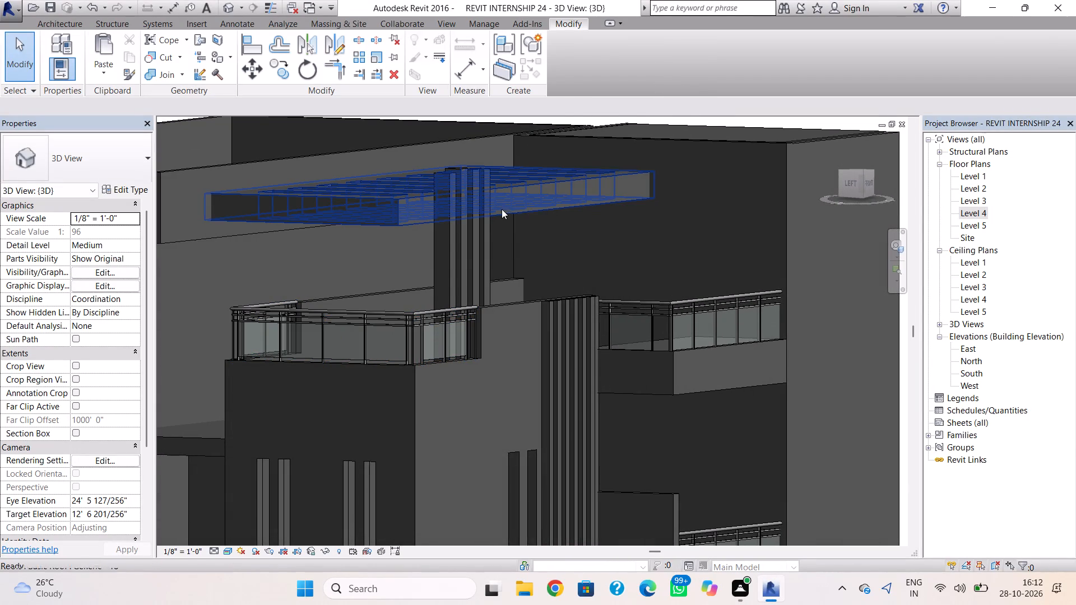
left_click(449, 175)
key("Escape")
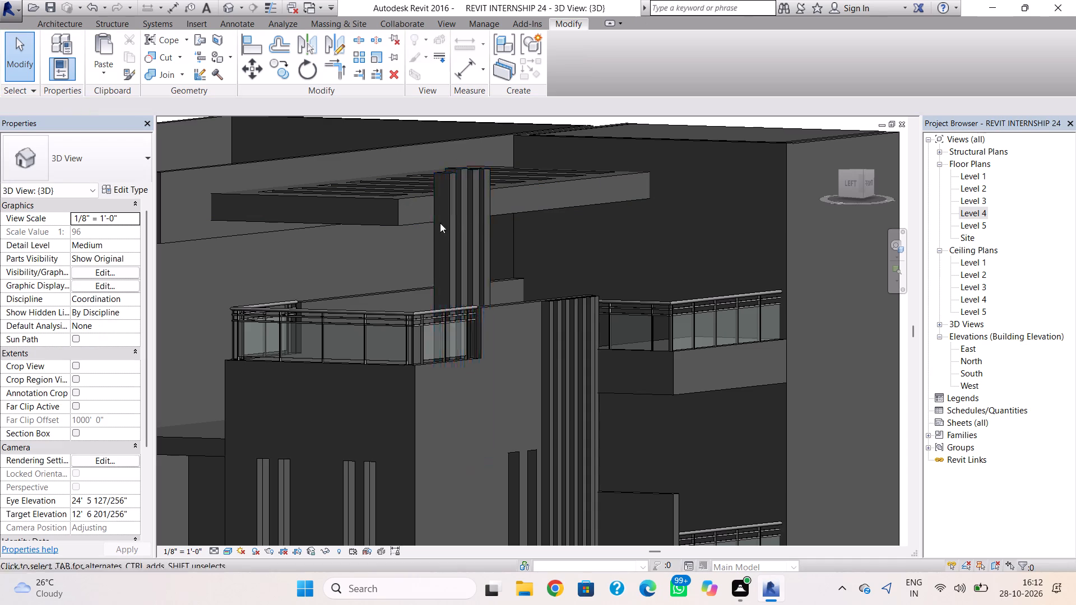
right_click_drag(345, 264, 355, 312)
key("Escape")
right_click_drag(375, 267, 381, 290, "shift")
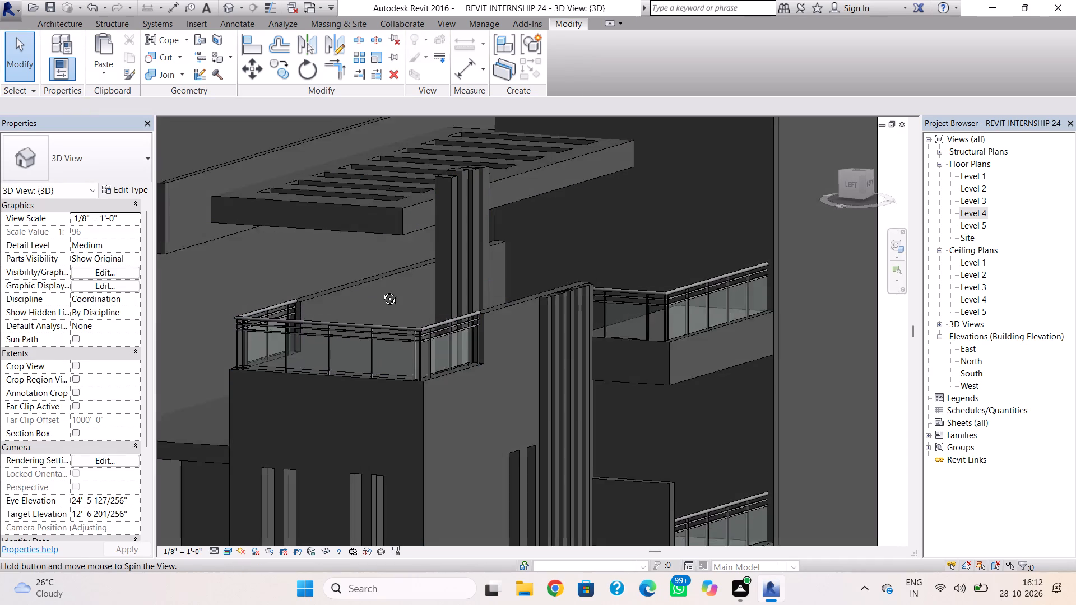
right_click_drag(381, 290, 228, 260, "shift")
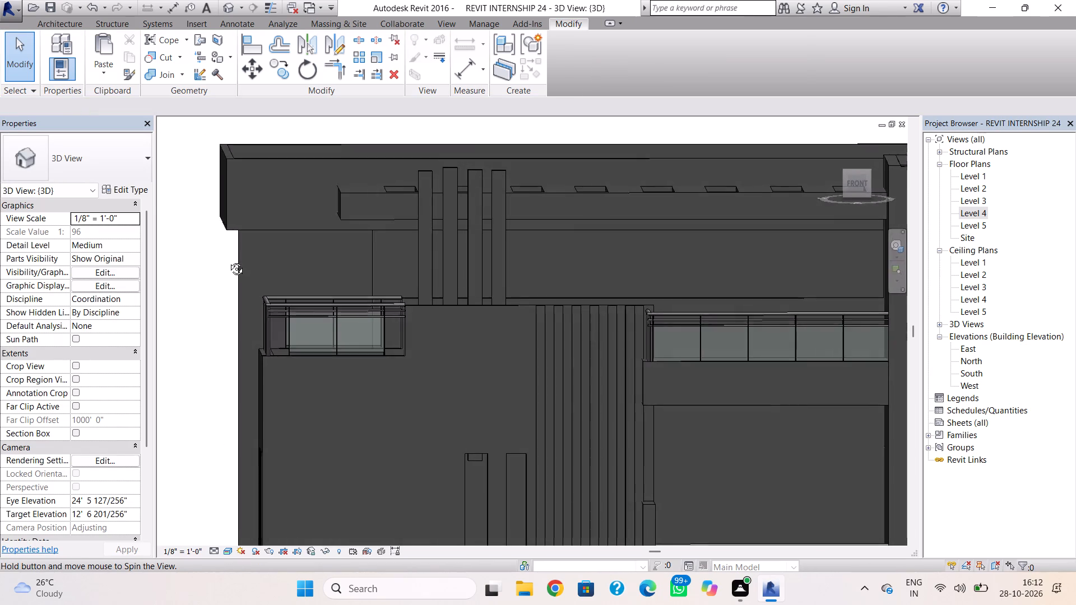
right_click_drag(228, 260, 230, 257, "shift")
left_click(857, 179)
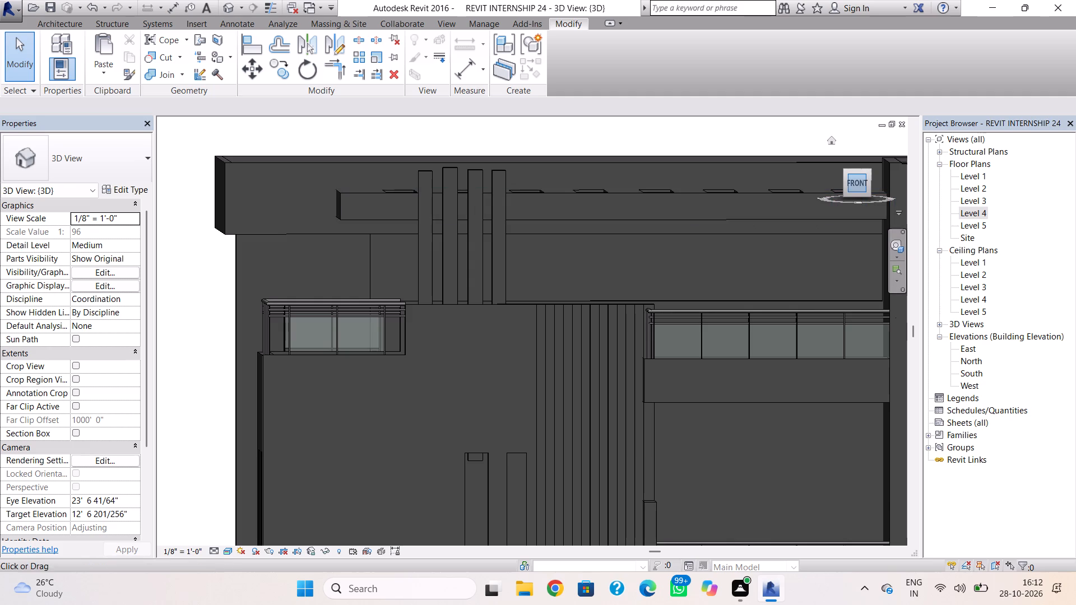
scroll(579, 201, "up", 3)
left_click(403, 154)
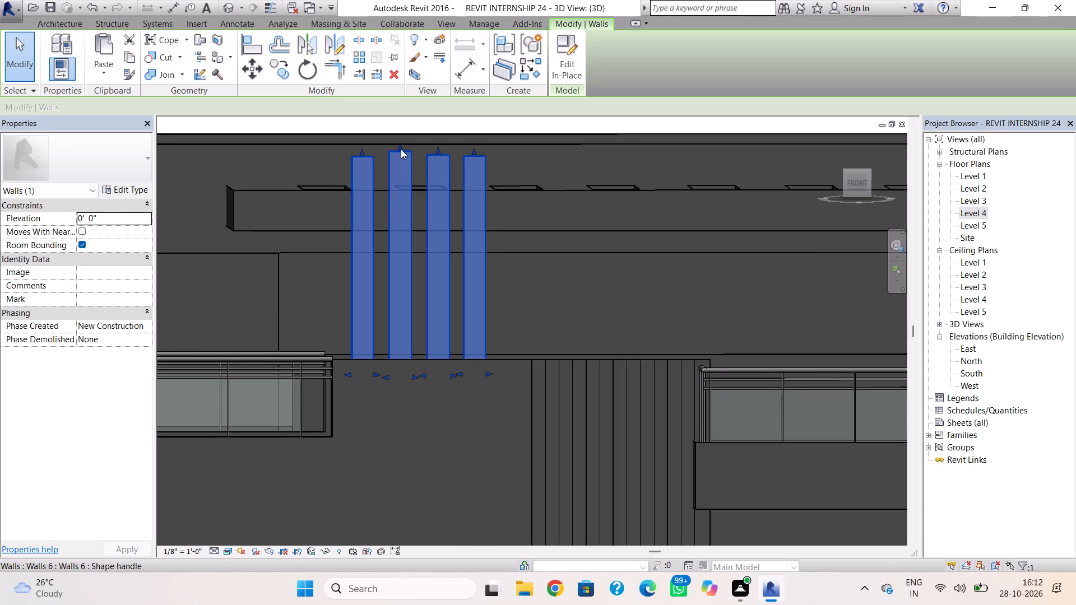
left_click_drag(400, 145, 401, 150)
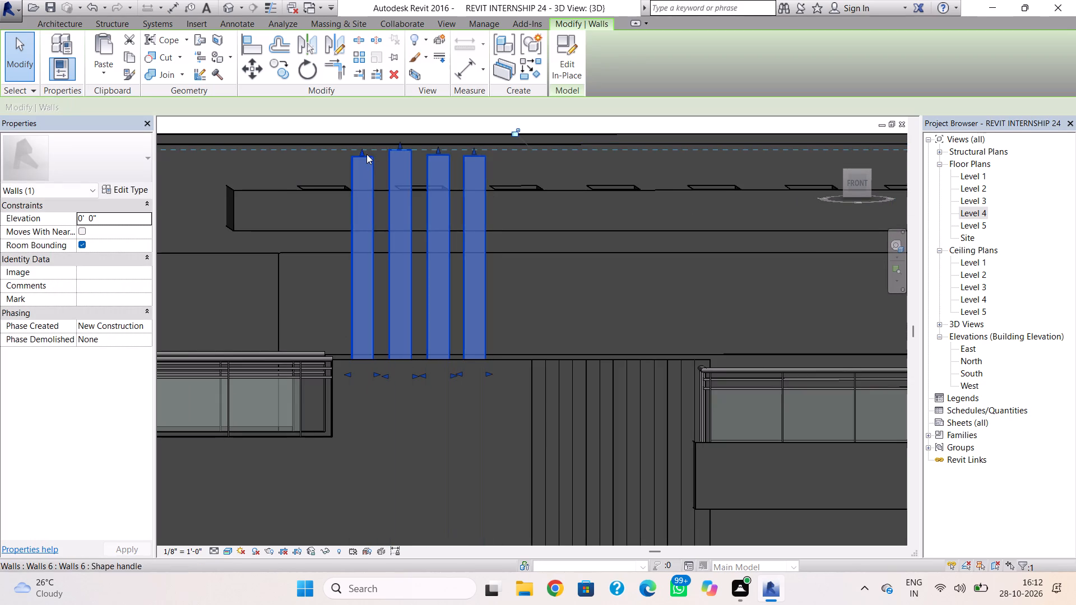
left_click(367, 154)
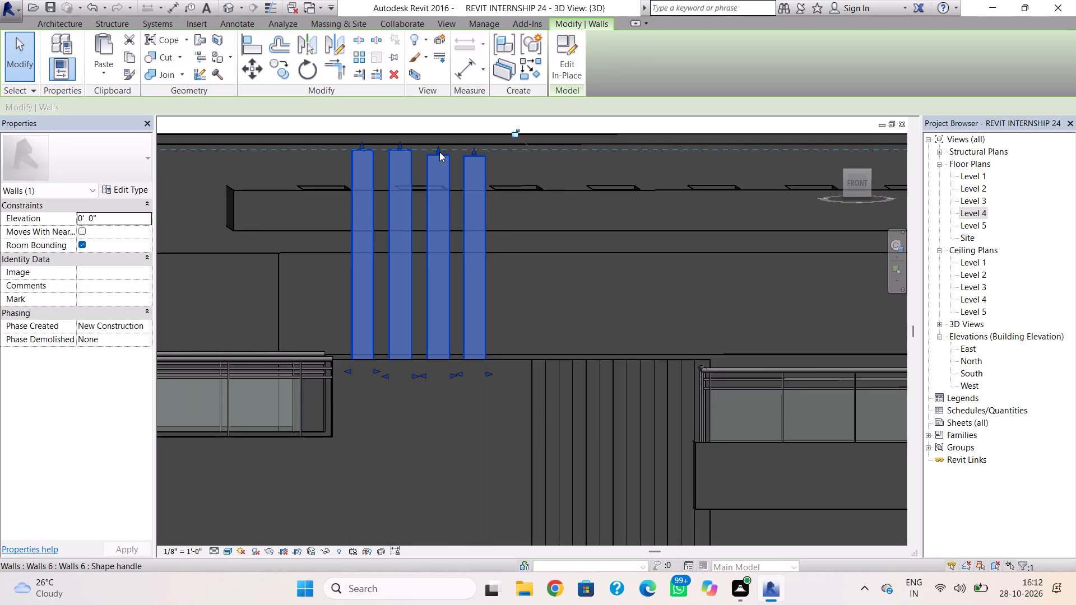
left_click(439, 152)
left_click(472, 151)
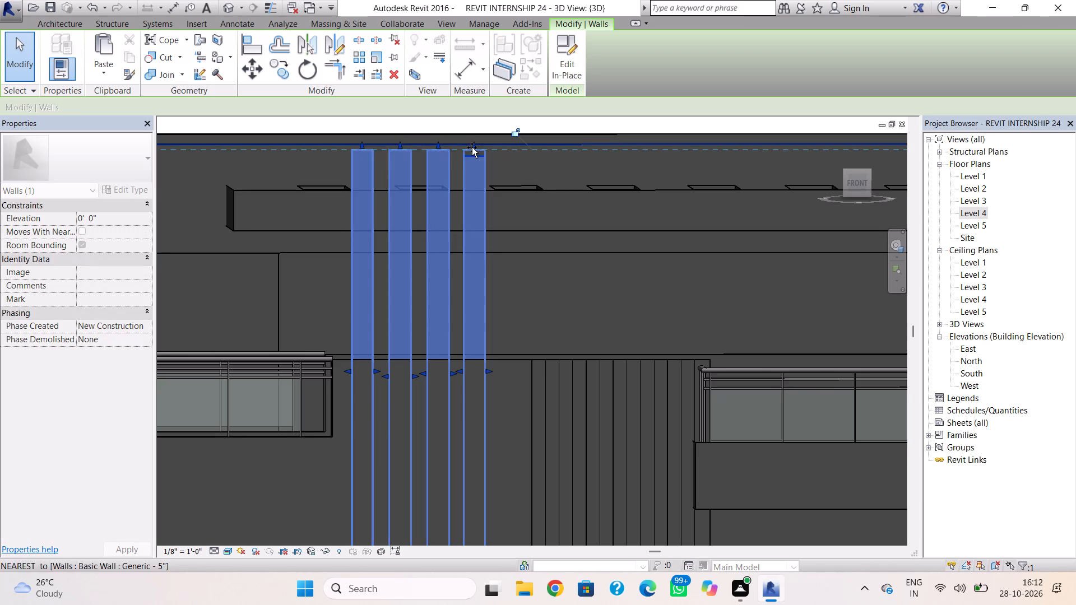
left_click(546, 277)
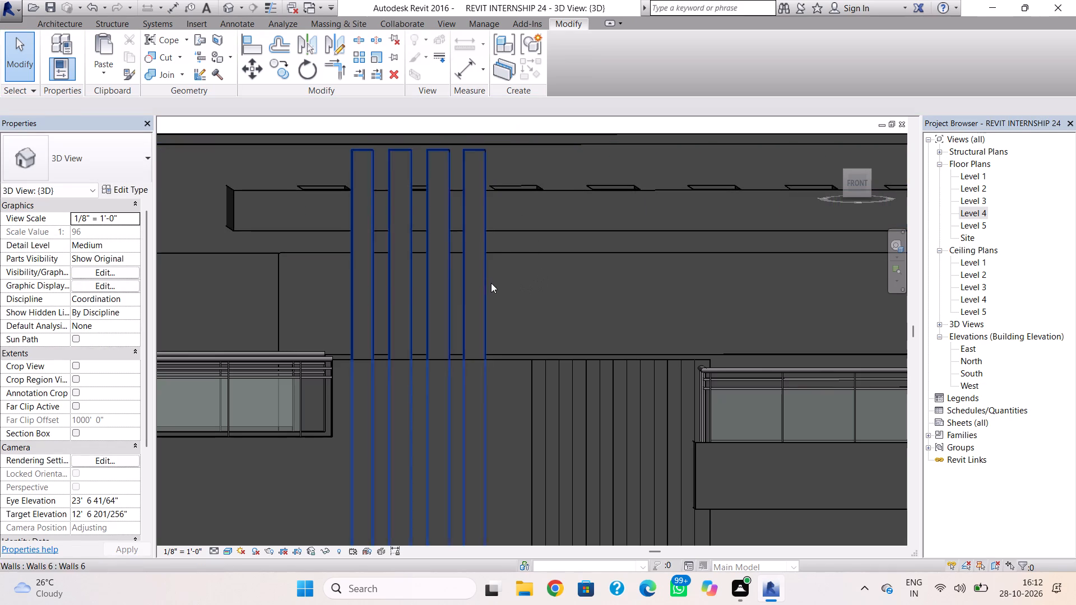
Start a new in-place model in the Walls category, keeping the suggested name.
left_click(73, 29)
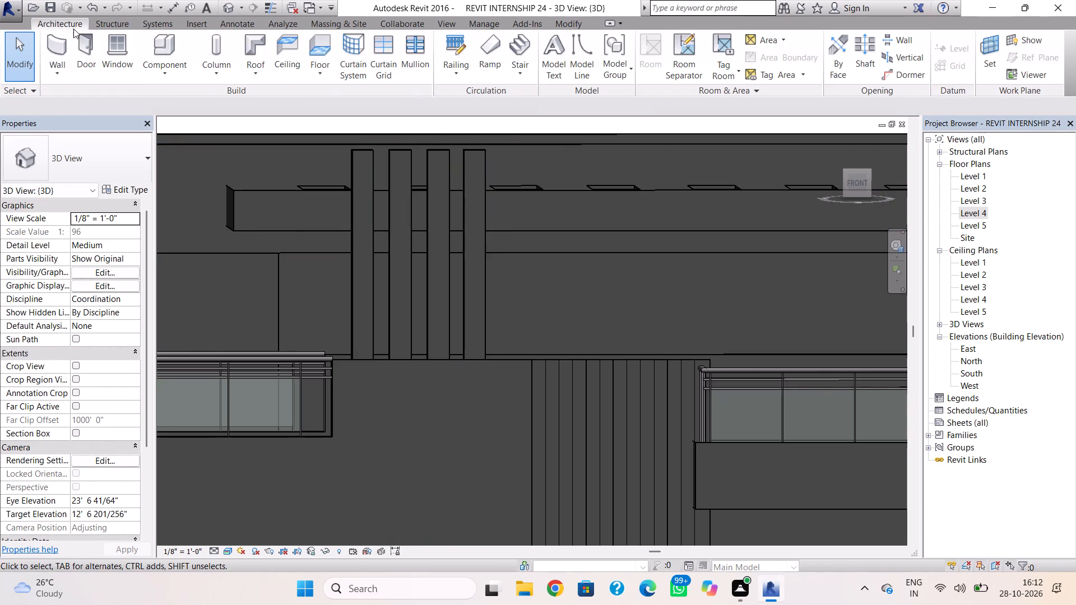
left_click(145, 64)
left_click(203, 125)
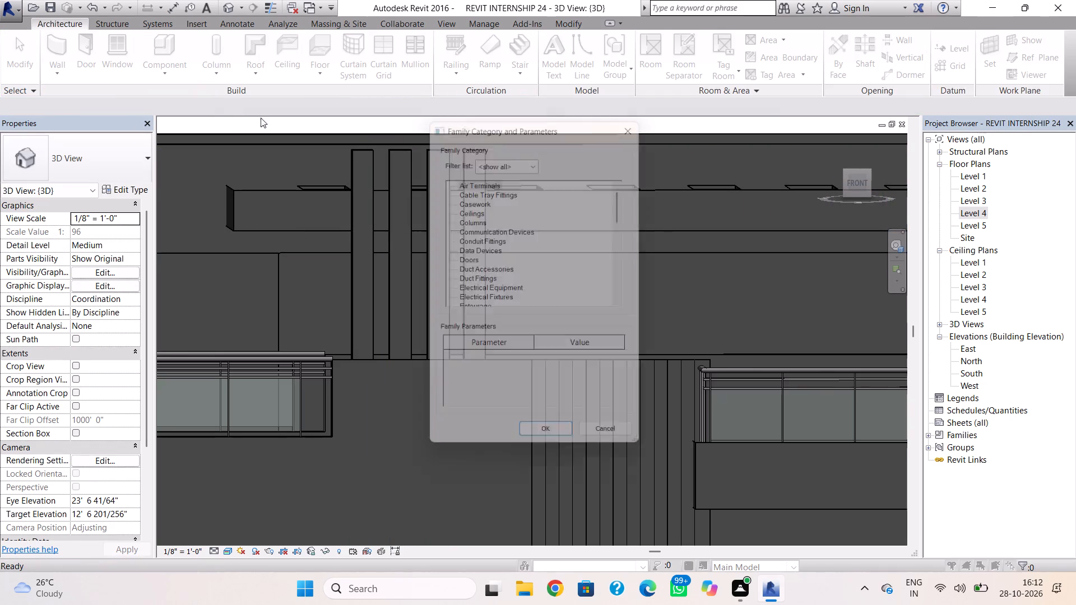
left_click_drag(624, 211, 627, 302)
left_click(470, 287)
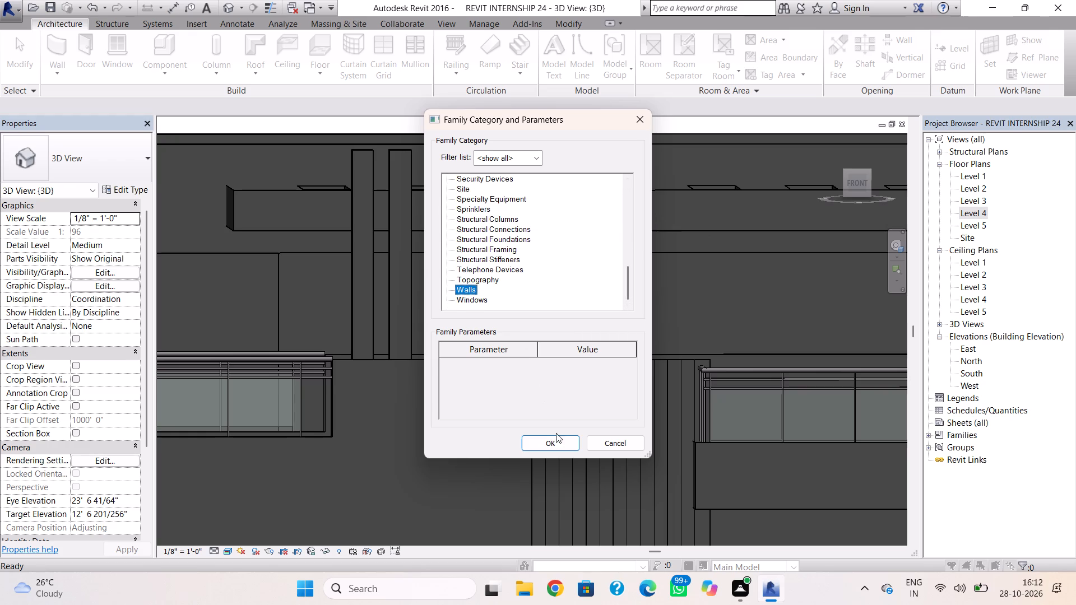
left_click(558, 439)
left_click(535, 318)
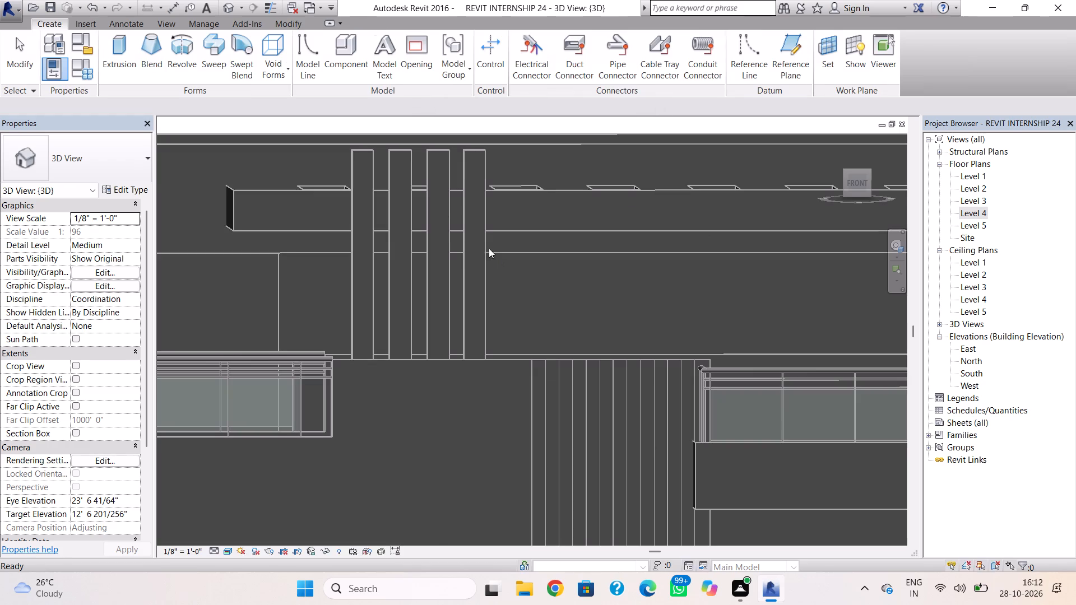
Set the work plane by picking the upper wall face behind the slotted roof.
scroll(395, 178, "up", 1)
scroll(400, 183, "down", 1)
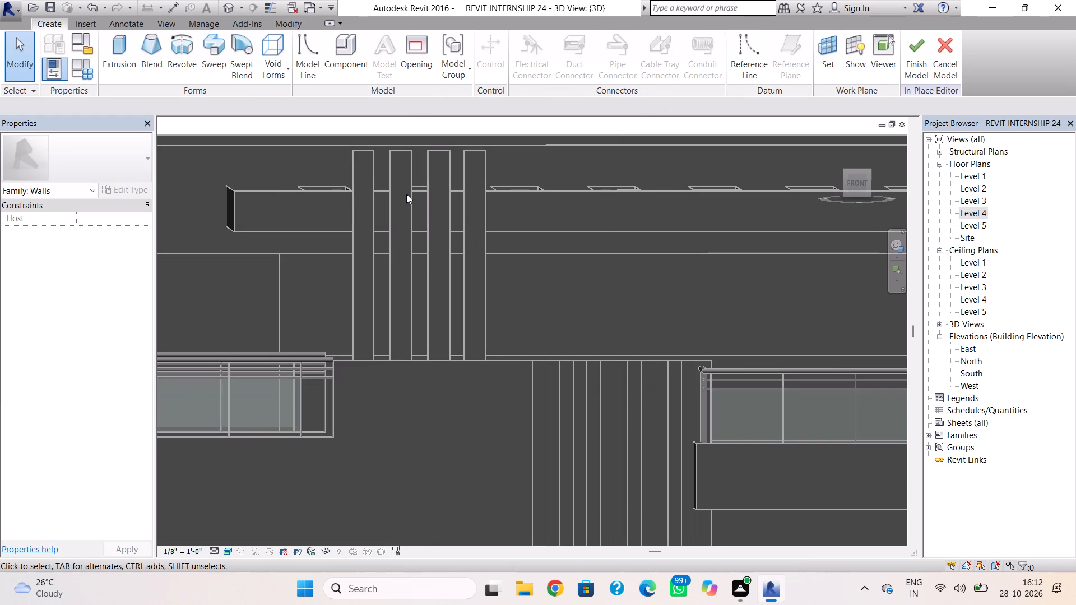
right_click_drag(421, 197, 394, 210, "shift")
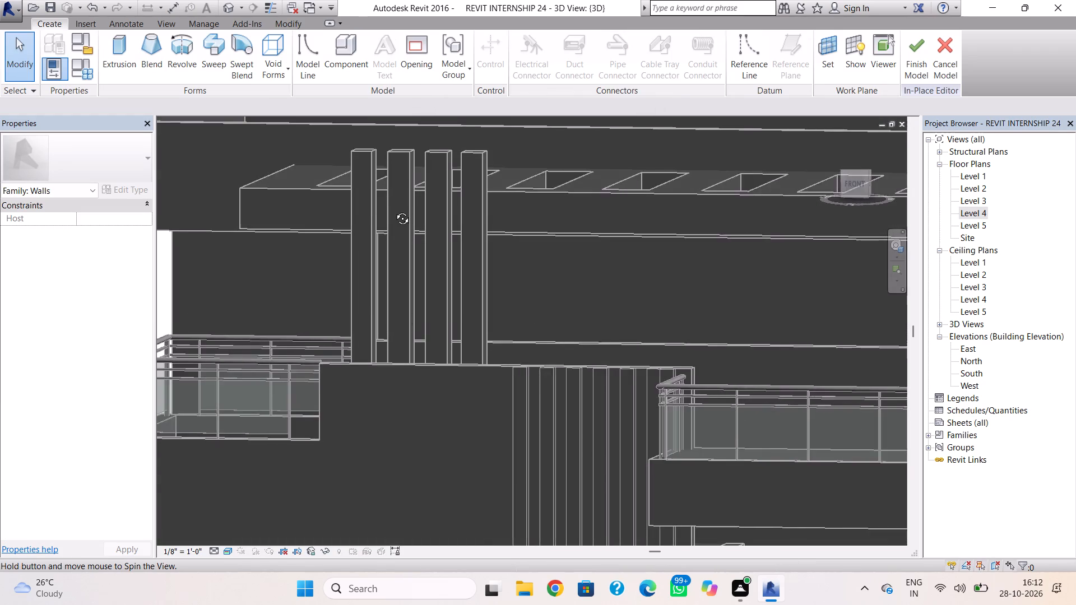
right_click_drag(394, 210, 420, 203, "shift")
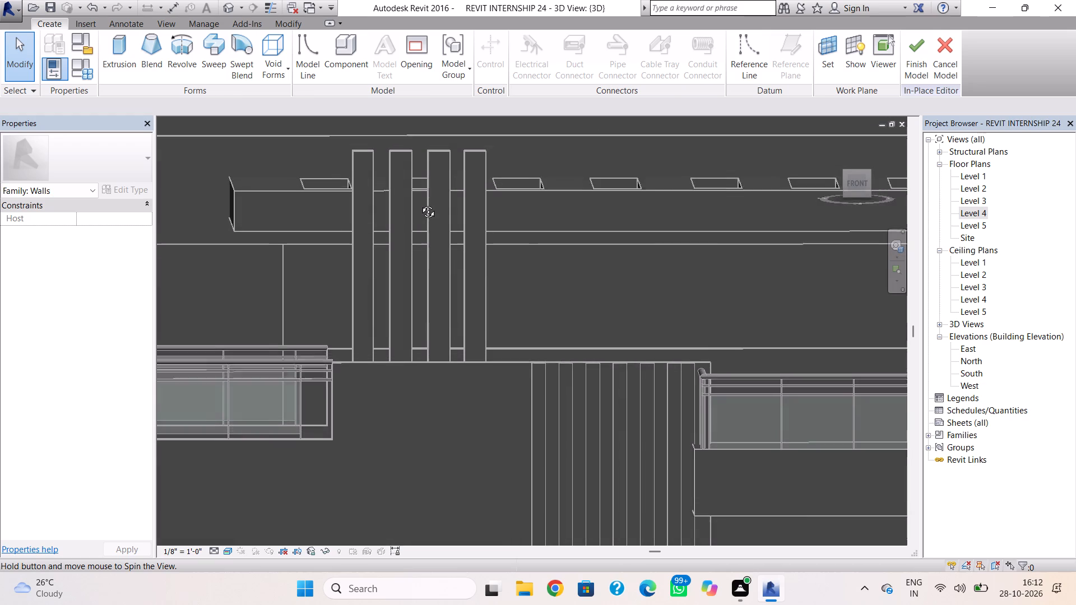
right_click_drag(420, 203, 526, 204, "shift")
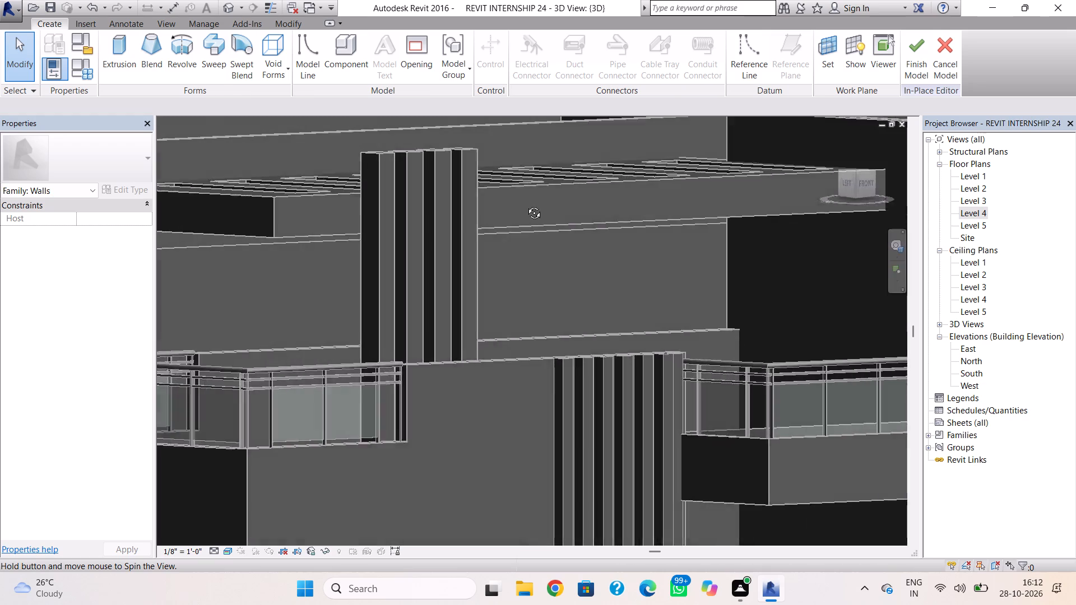
right_click_drag(526, 204, 850, 211, "shift")
left_click_drag(837, 41, 827, 44)
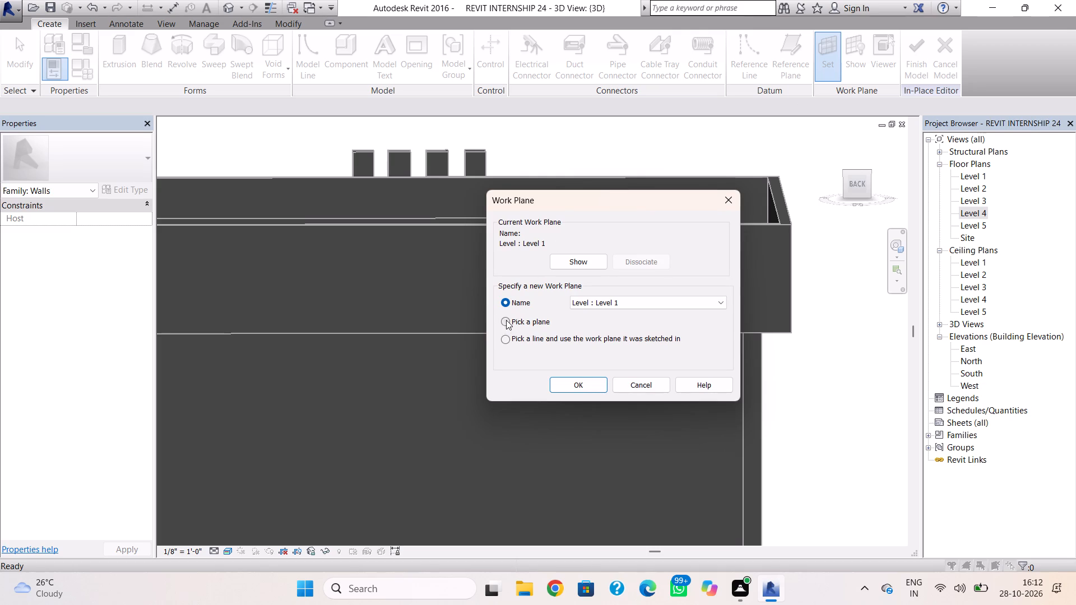
left_click(507, 318)
left_click(573, 380)
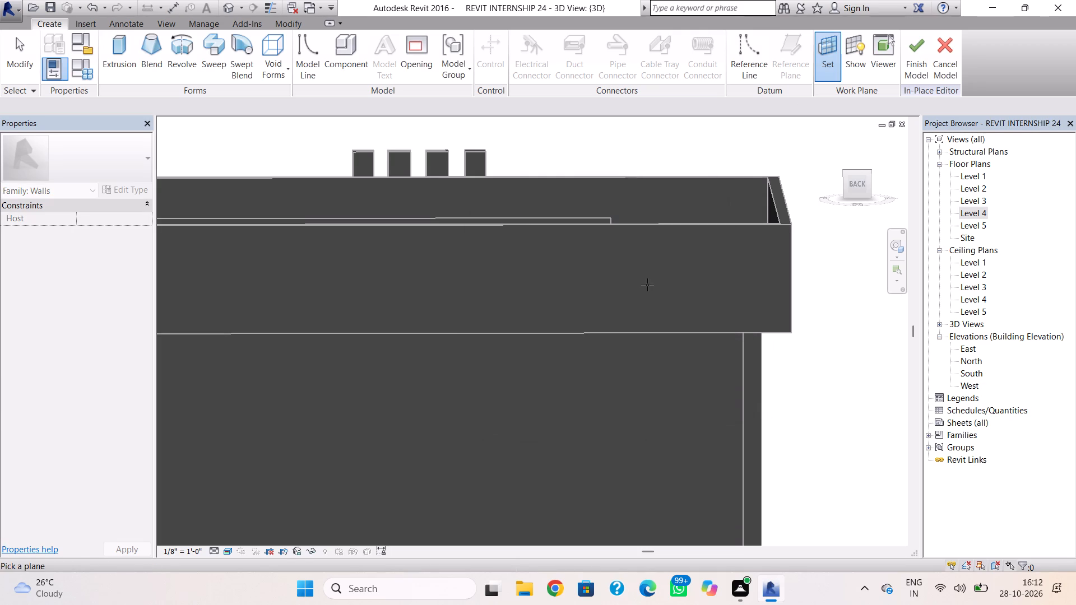
right_click_drag(651, 280, 323, 299, "shift")
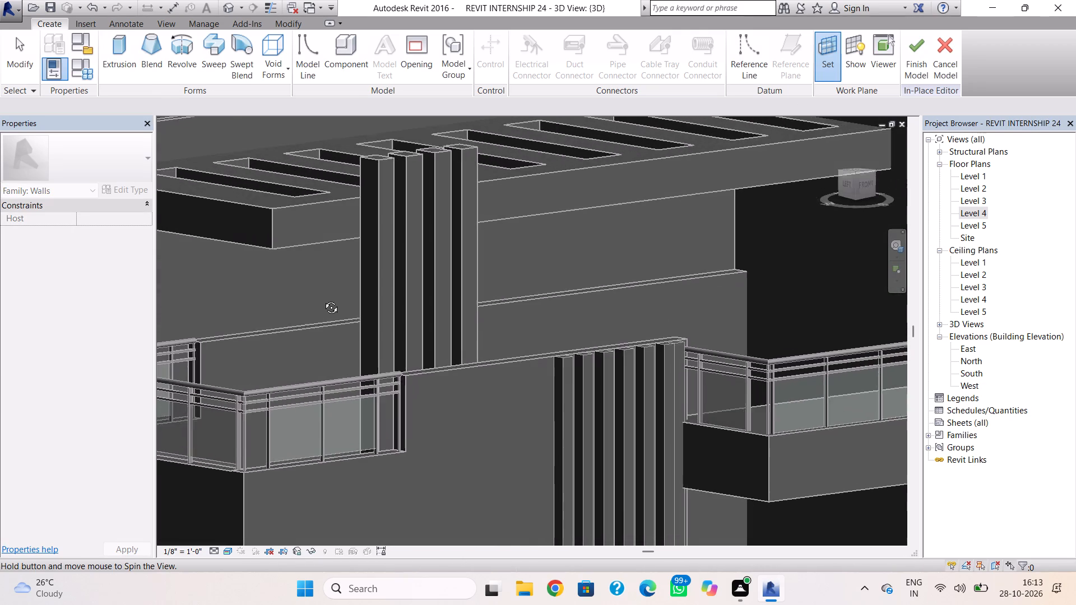
right_click_drag(323, 299, 336, 302, "shift")
scroll(327, 286, "down", 3)
middle_click_drag(330, 290, 345, 318)
left_click(275, 198)
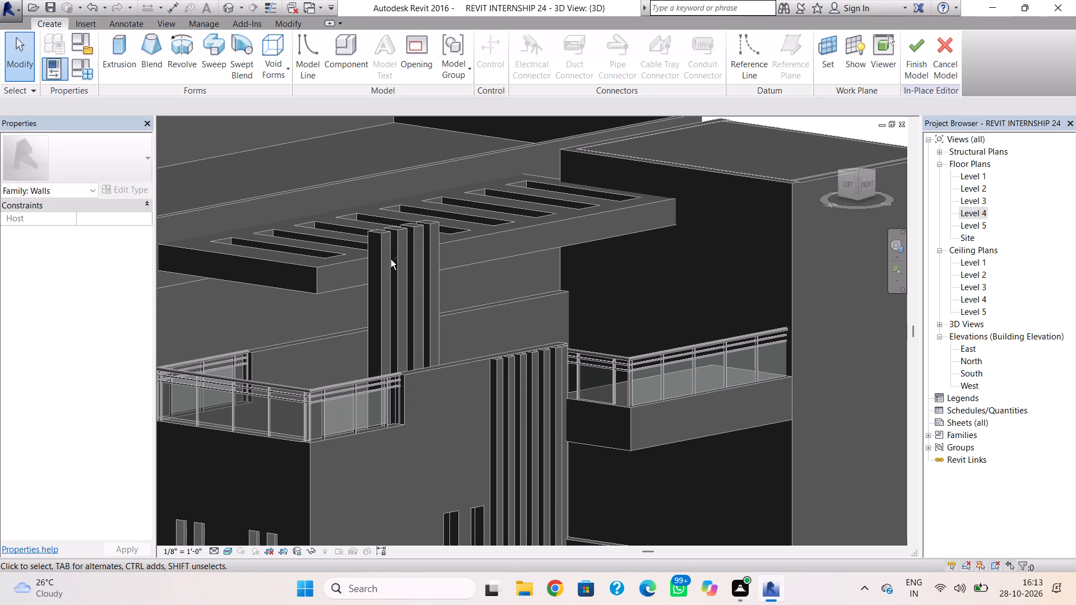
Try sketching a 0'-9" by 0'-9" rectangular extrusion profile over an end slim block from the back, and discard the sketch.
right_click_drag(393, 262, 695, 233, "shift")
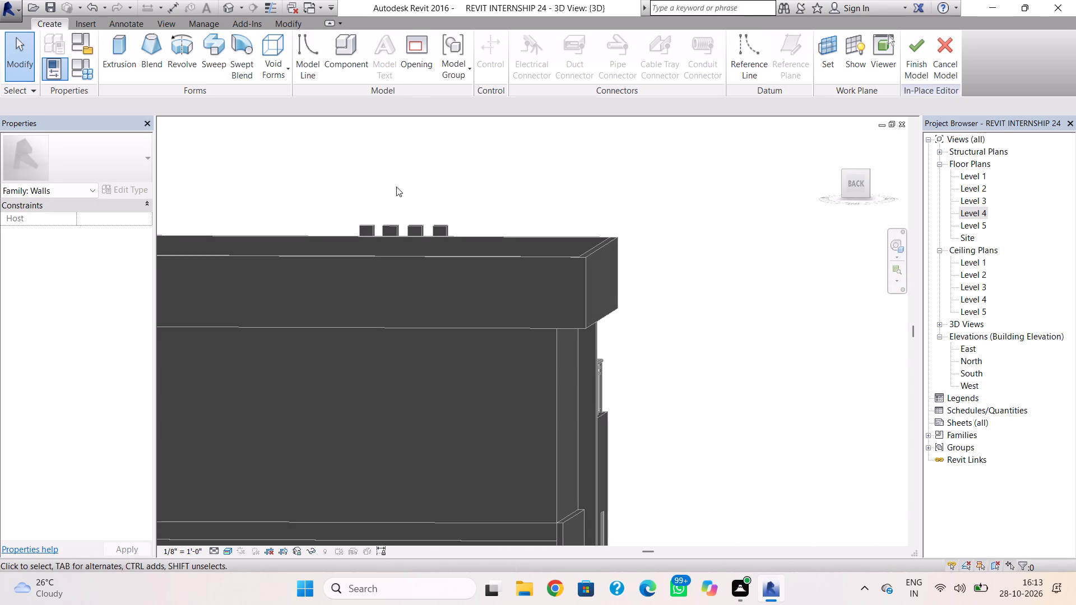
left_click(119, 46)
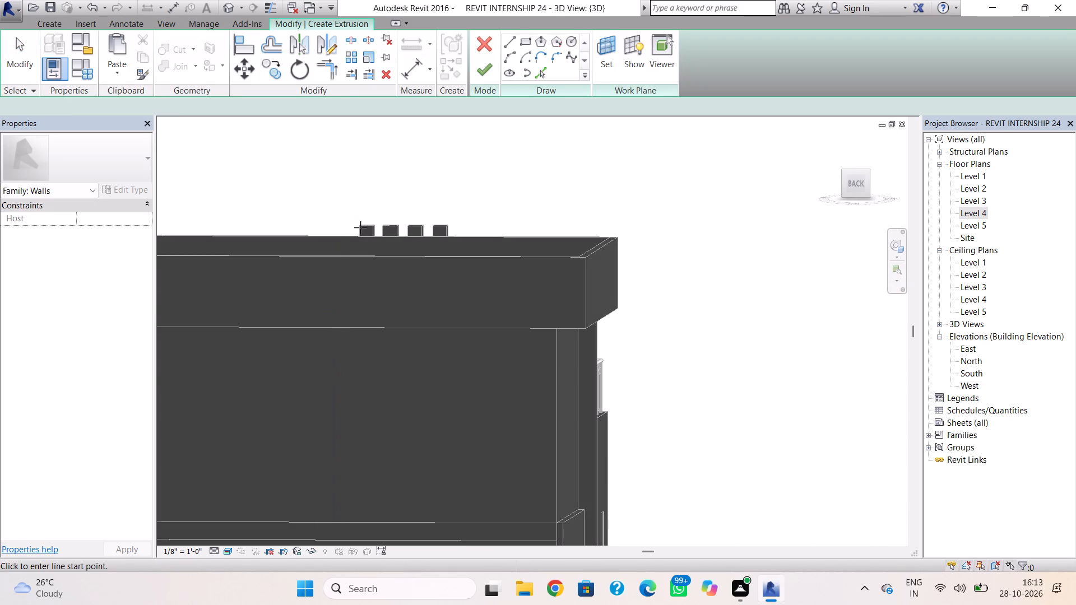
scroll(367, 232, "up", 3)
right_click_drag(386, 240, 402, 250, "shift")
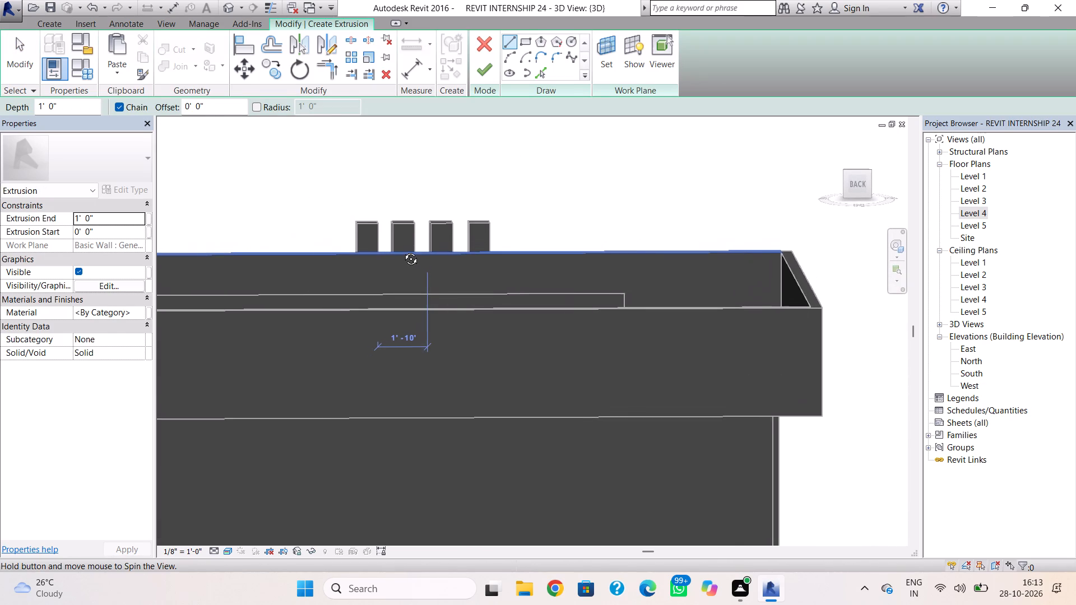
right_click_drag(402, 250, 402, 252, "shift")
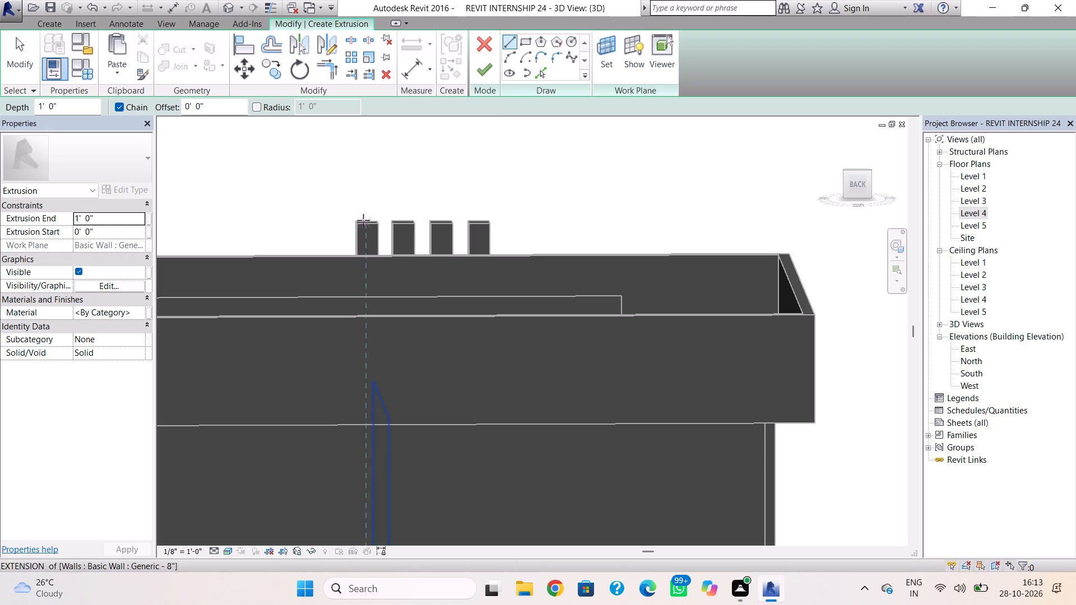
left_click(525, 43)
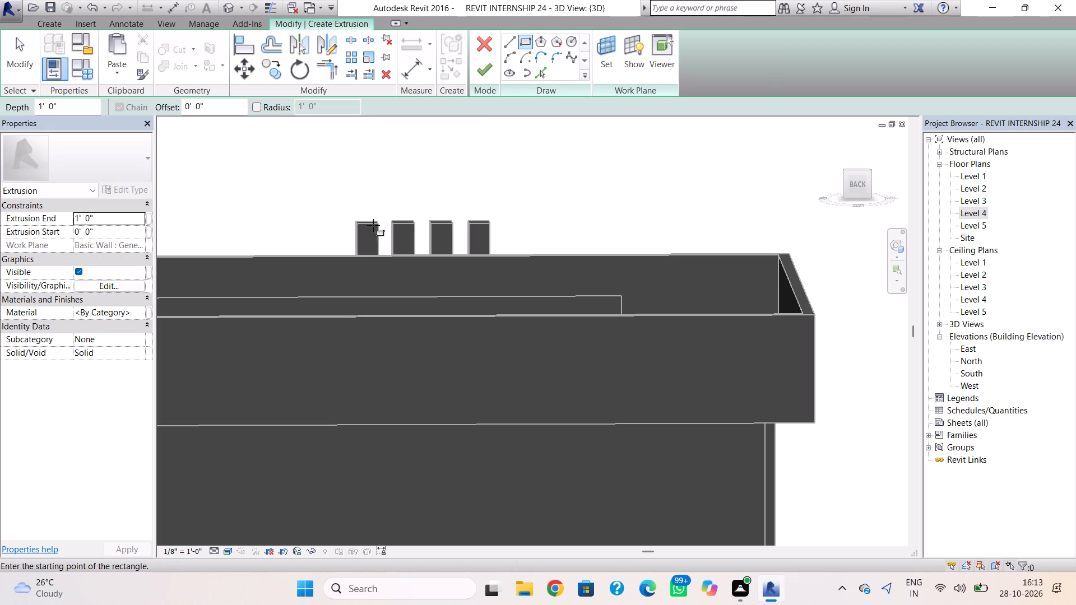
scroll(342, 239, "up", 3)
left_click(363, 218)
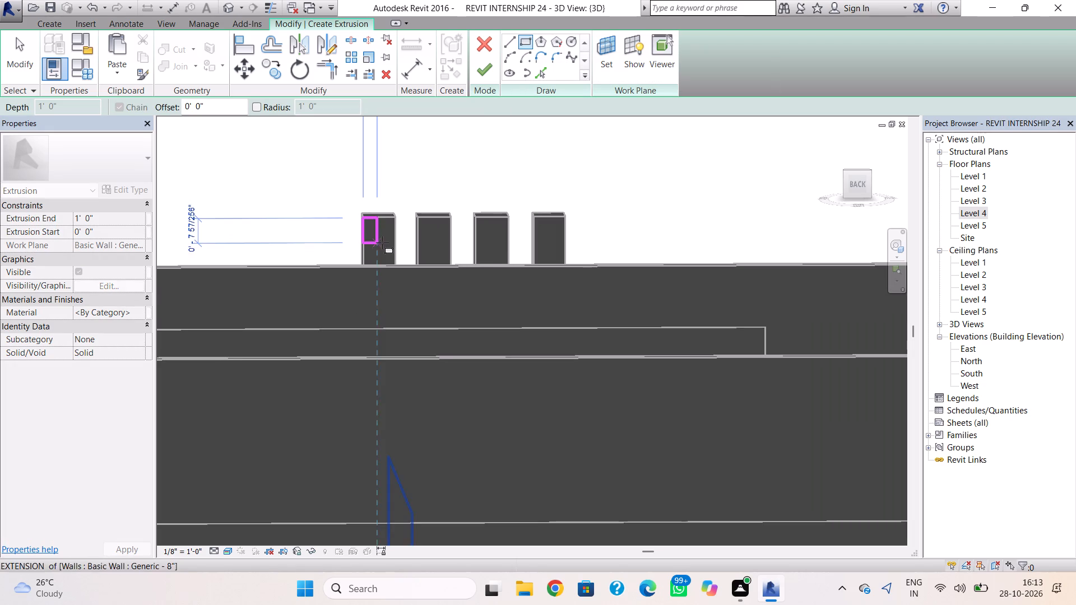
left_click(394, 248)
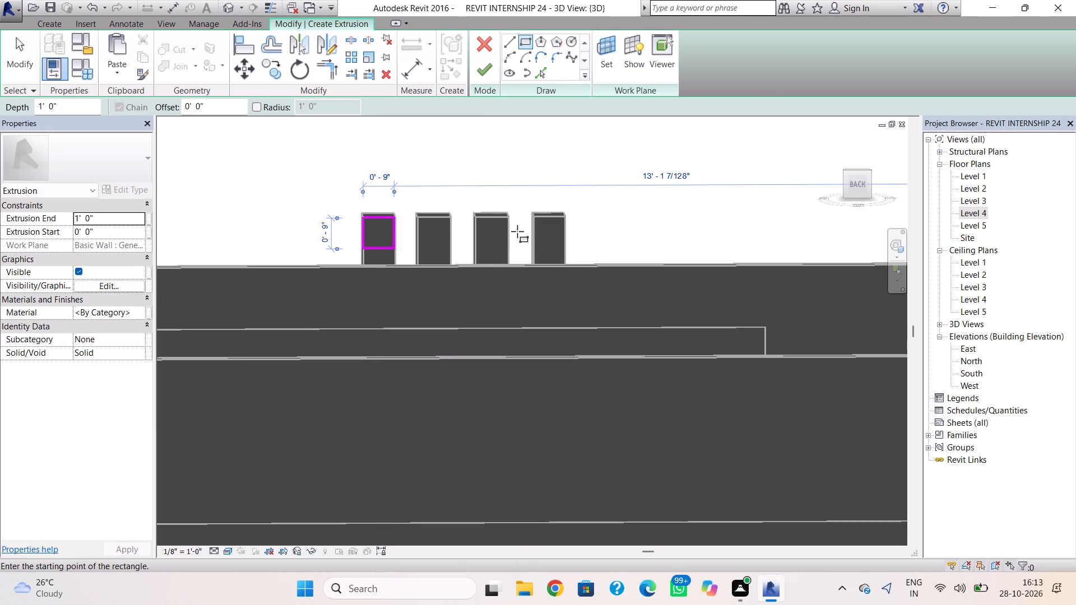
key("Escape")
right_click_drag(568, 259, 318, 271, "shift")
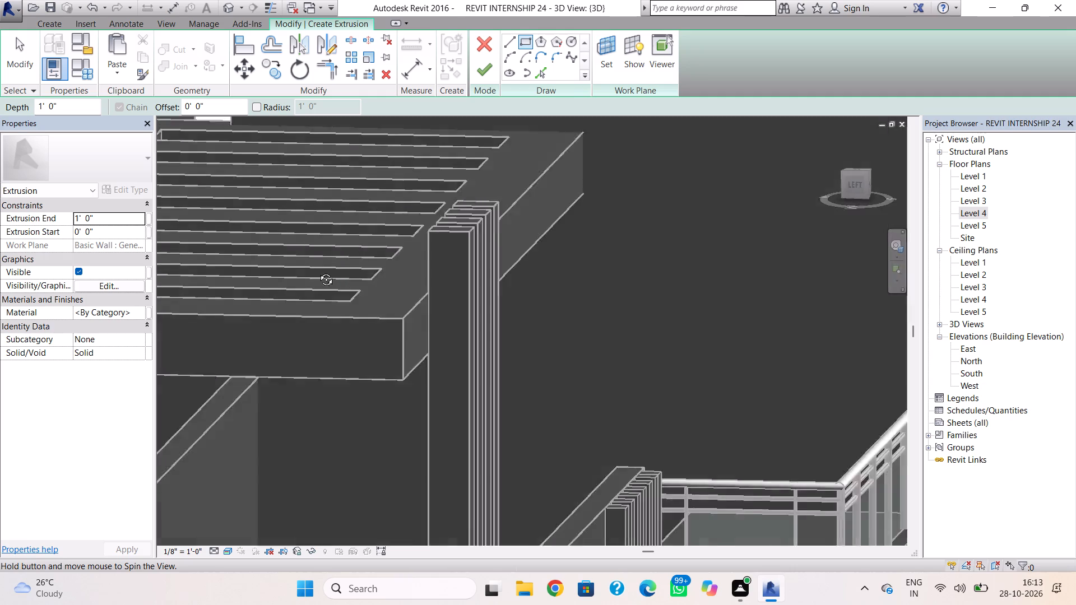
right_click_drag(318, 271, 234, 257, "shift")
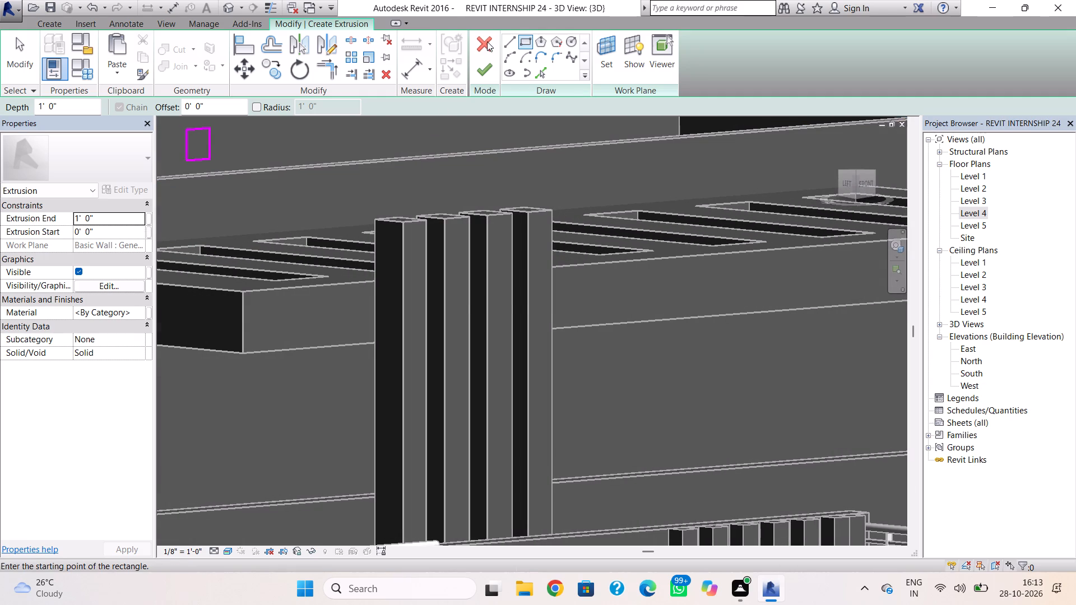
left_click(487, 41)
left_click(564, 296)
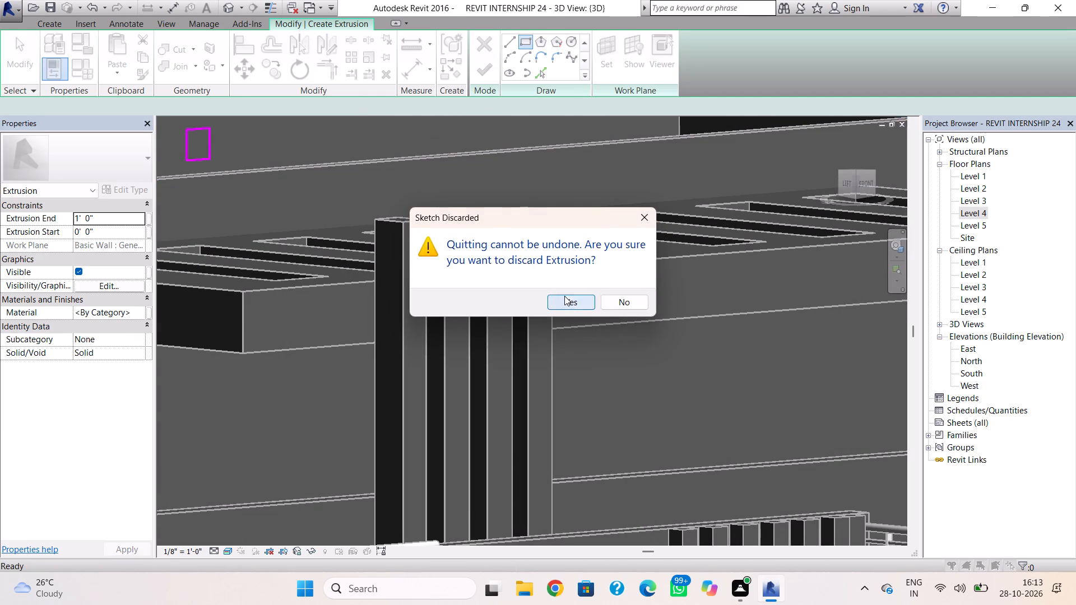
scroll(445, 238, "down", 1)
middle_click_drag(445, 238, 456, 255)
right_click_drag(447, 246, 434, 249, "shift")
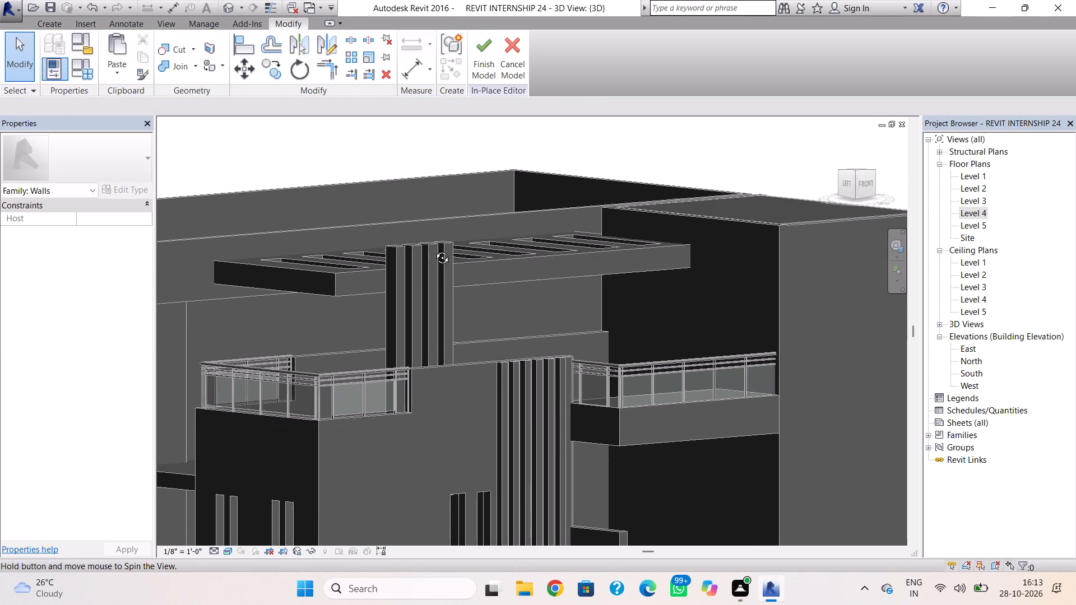
Start a new extrusion and, viewed from the front, sketch a rectangle above the slim block nearest the small corner balcony, up to the wall edge.
right_click_drag(434, 249, 343, 238, "shift")
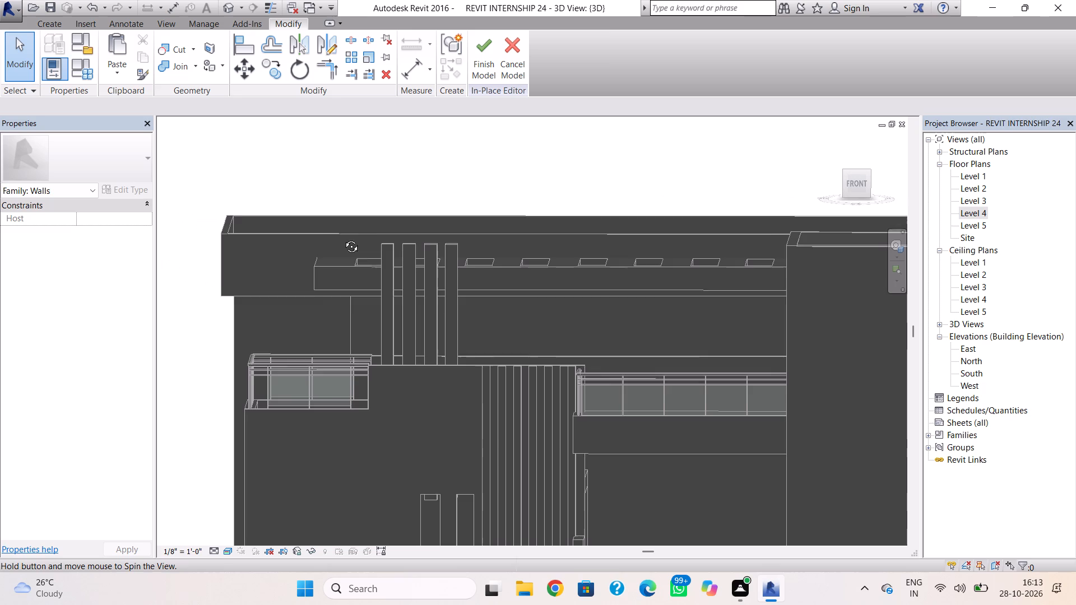
right_click_drag(343, 238, 344, 244, "shift")
scroll(384, 243, "up", 3)
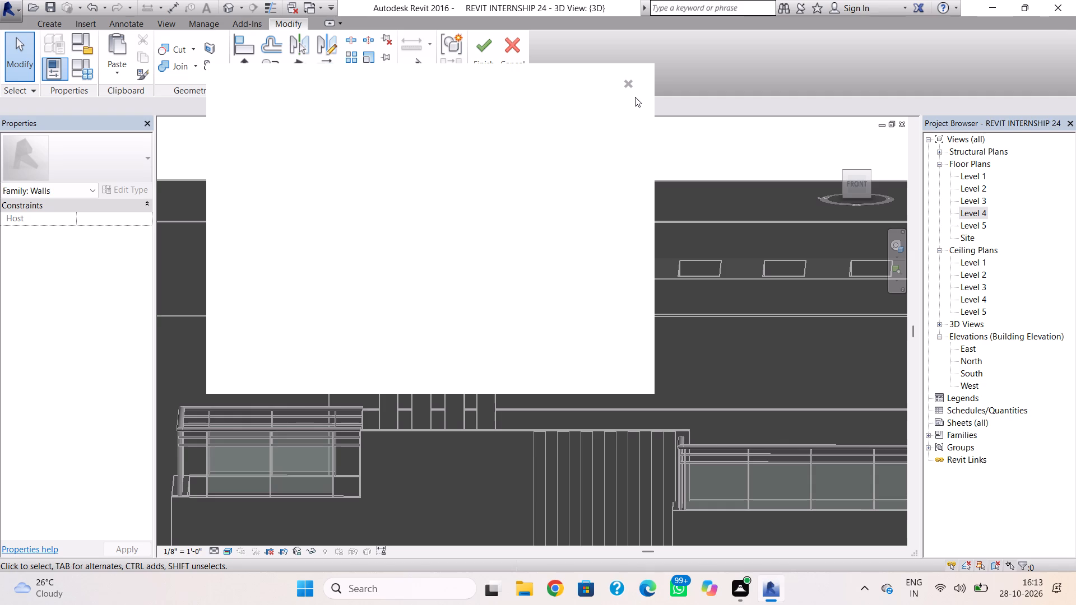
left_click(627, 86)
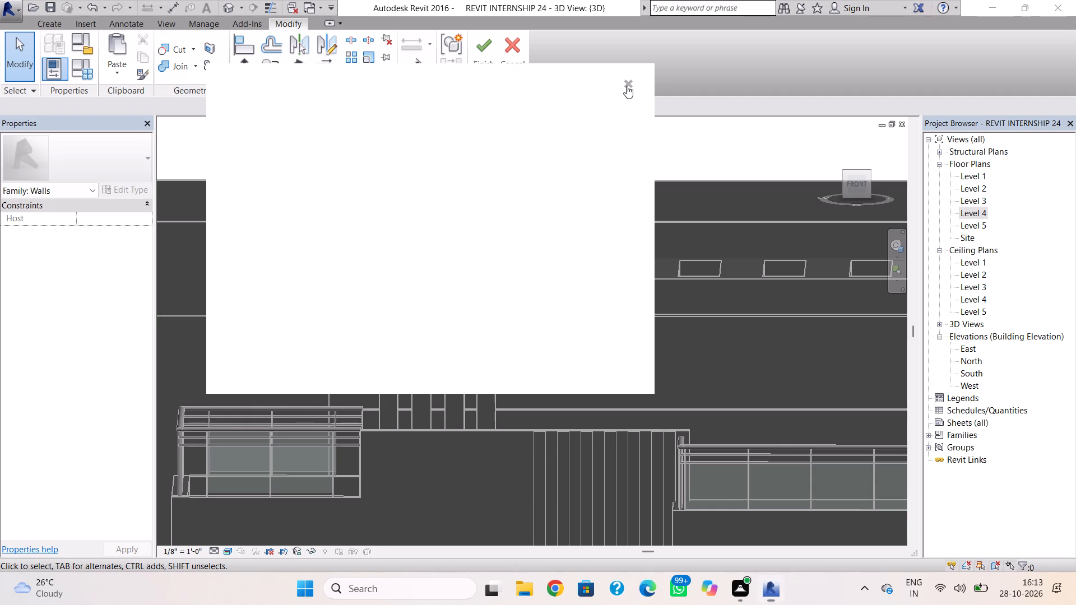
left_click(856, 183)
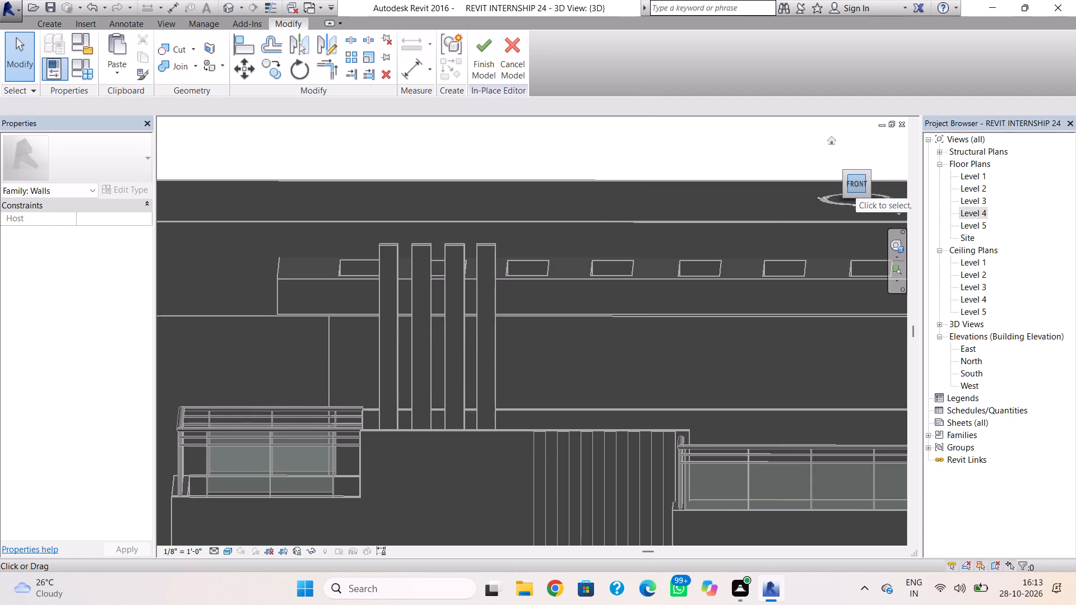
right_click(486, 238, "shift")
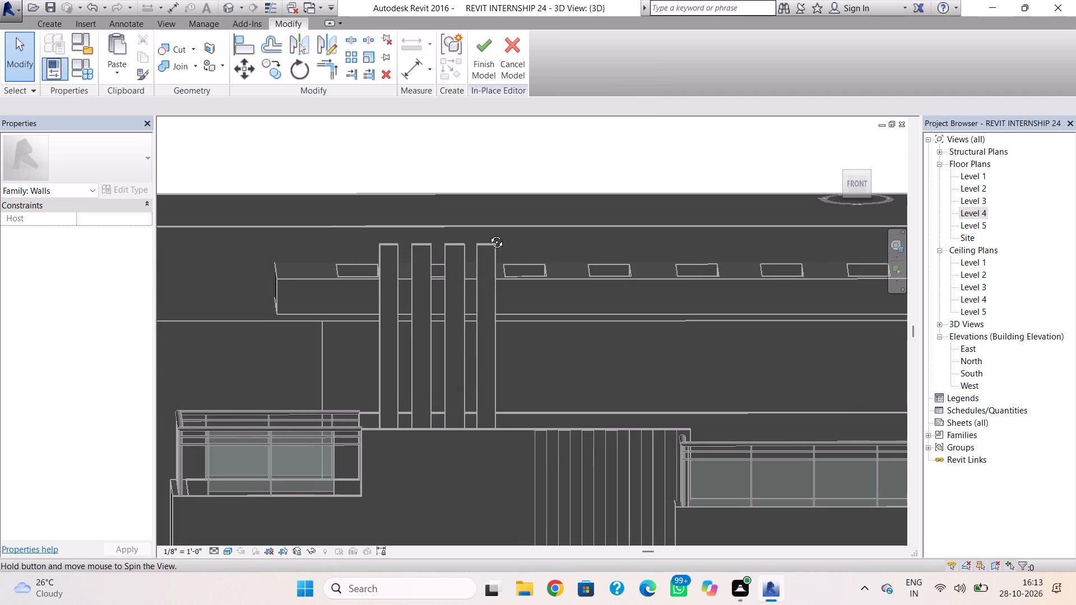
left_click(59, 18)
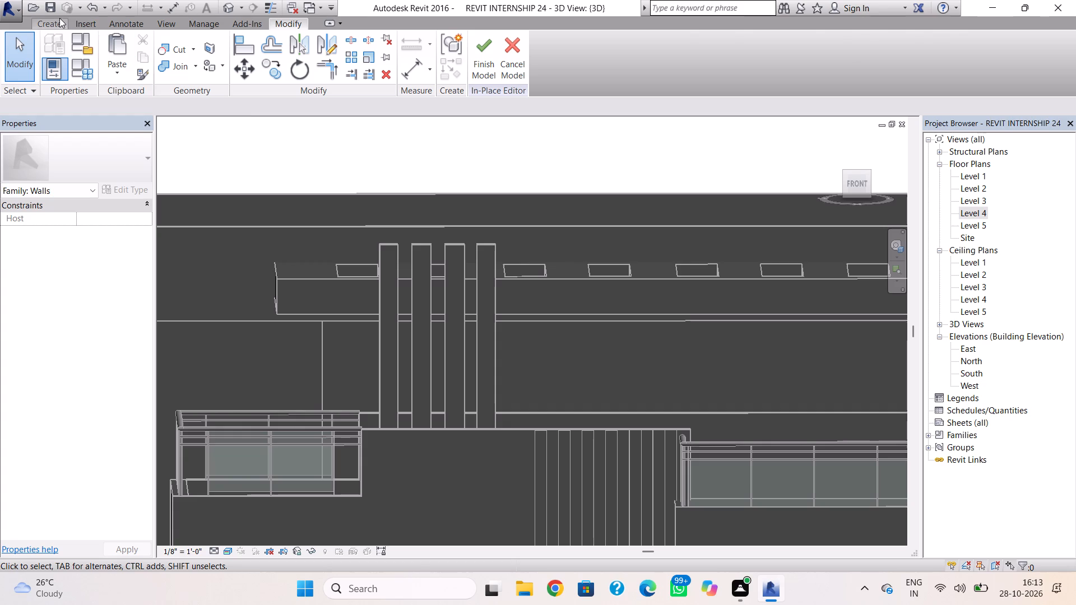
left_click(127, 50)
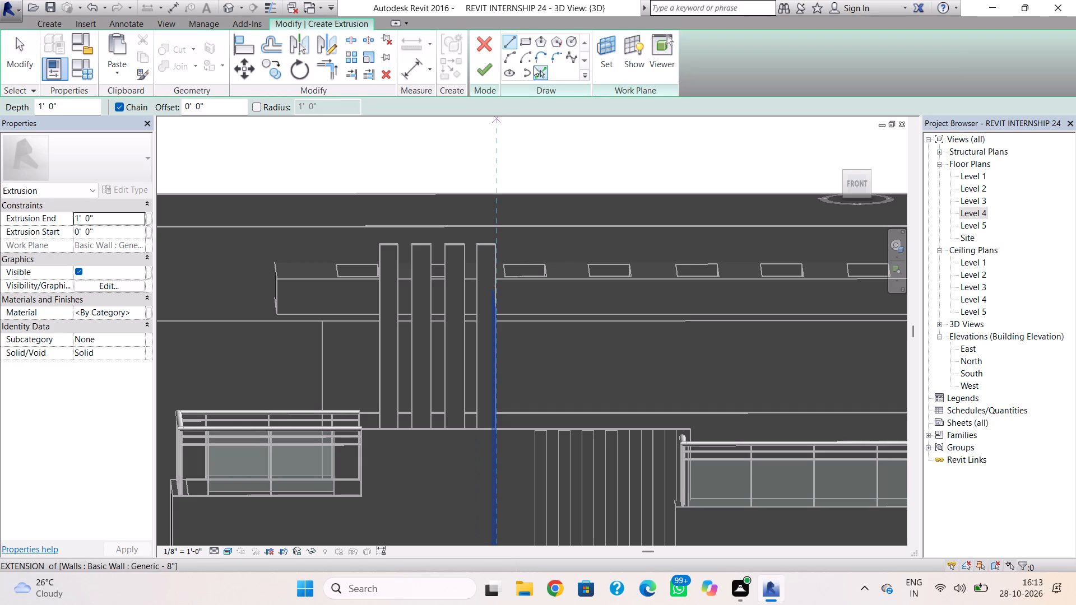
left_click(527, 40)
scroll(372, 227, "up", 2)
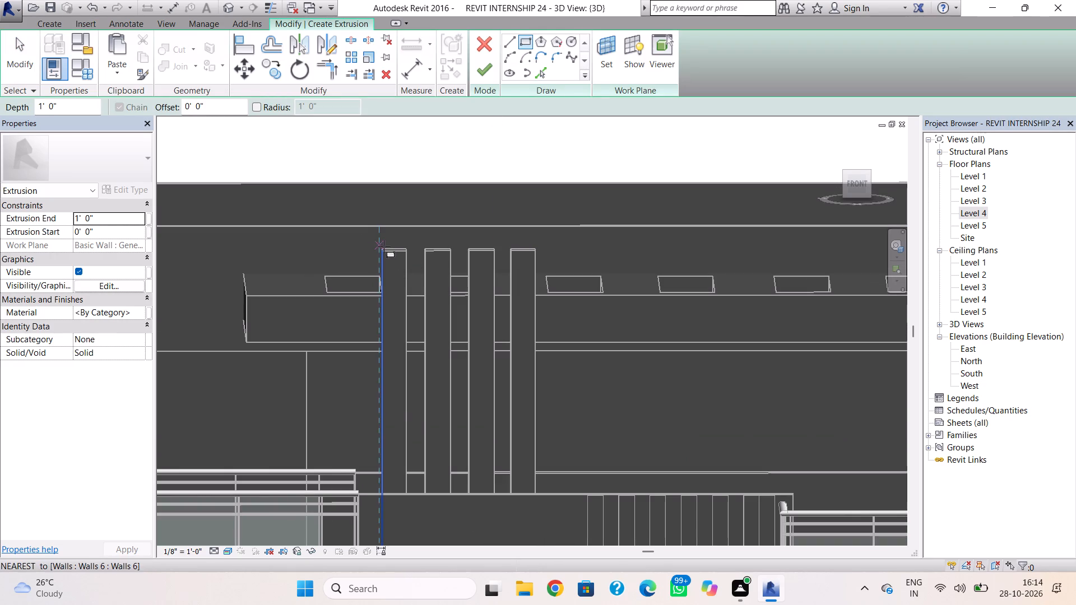
left_click(380, 230)
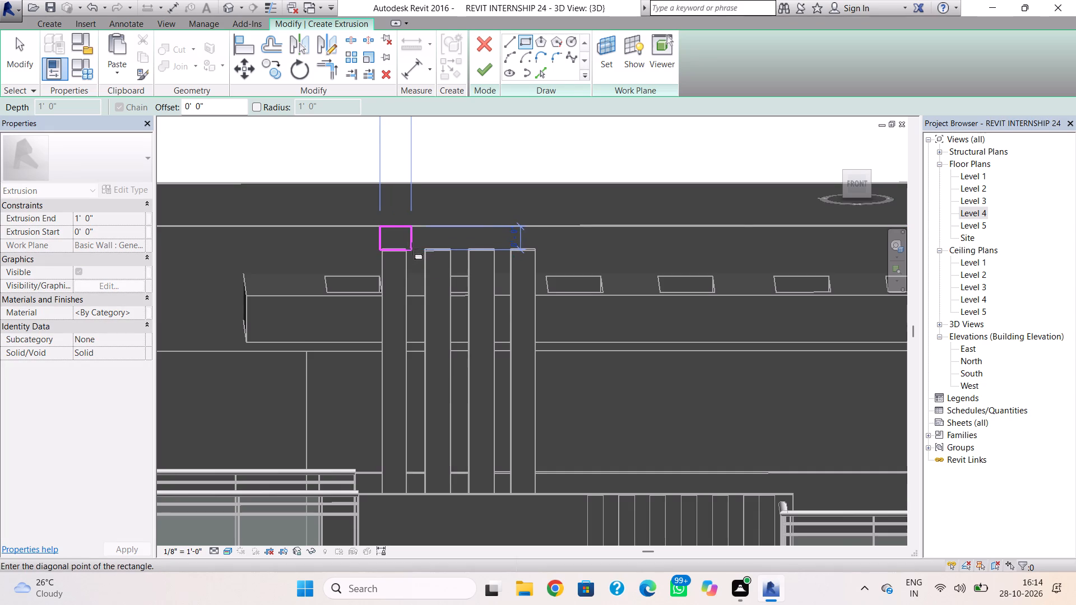
scroll(411, 249, "up", 6)
left_click(406, 251)
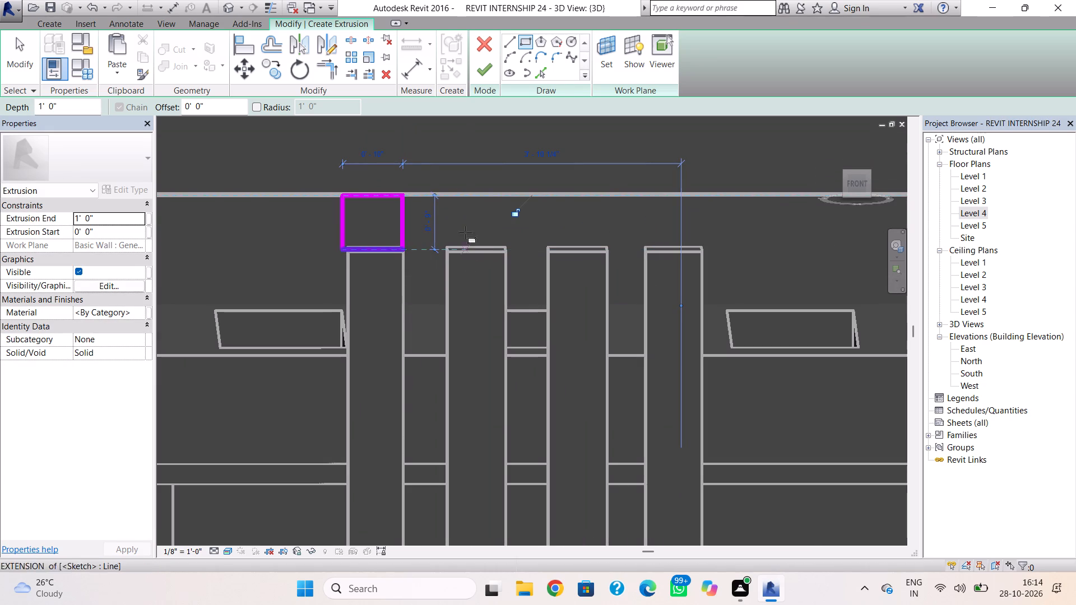
key("Escape")
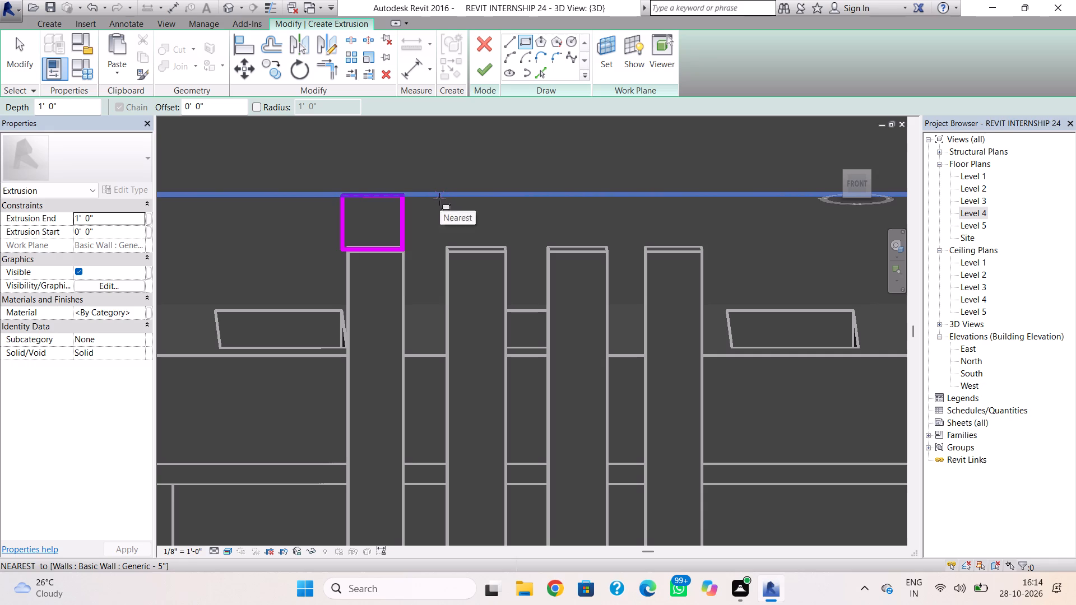
Sketch a second rectangle 0'-9" high above the next slim block and nudge its outer vertical side inward to match the block's width.
left_click(439, 198)
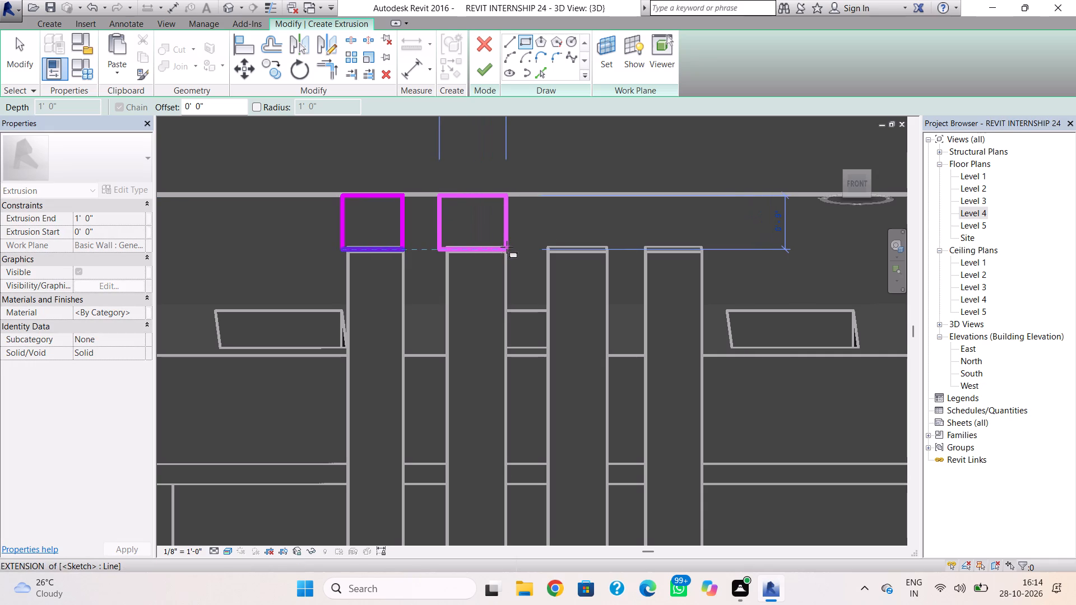
left_click(506, 246)
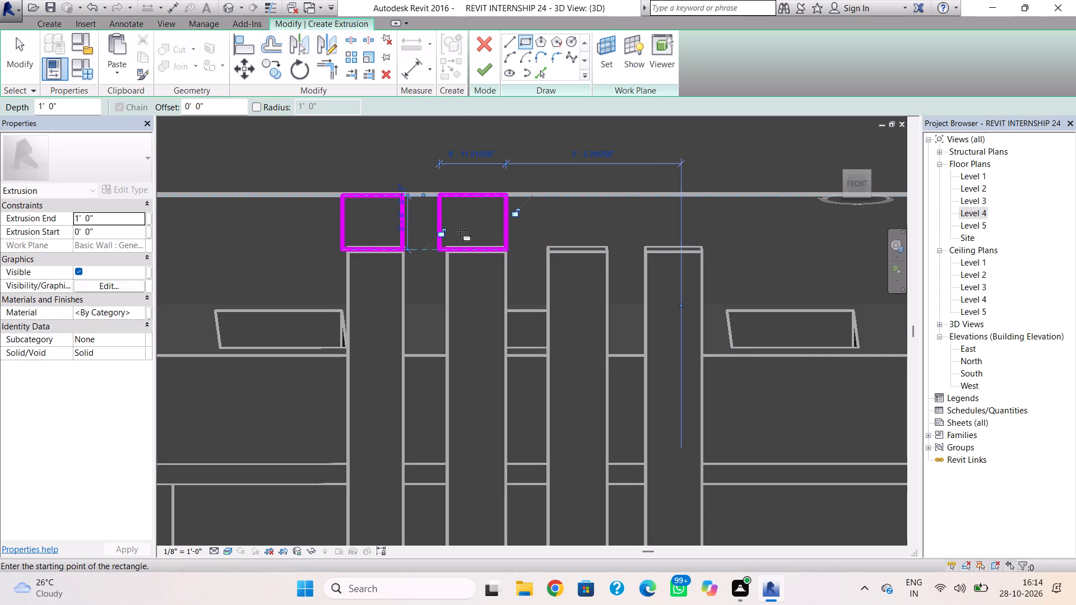
key("Escape")
key("Escape")
left_click(443, 226)
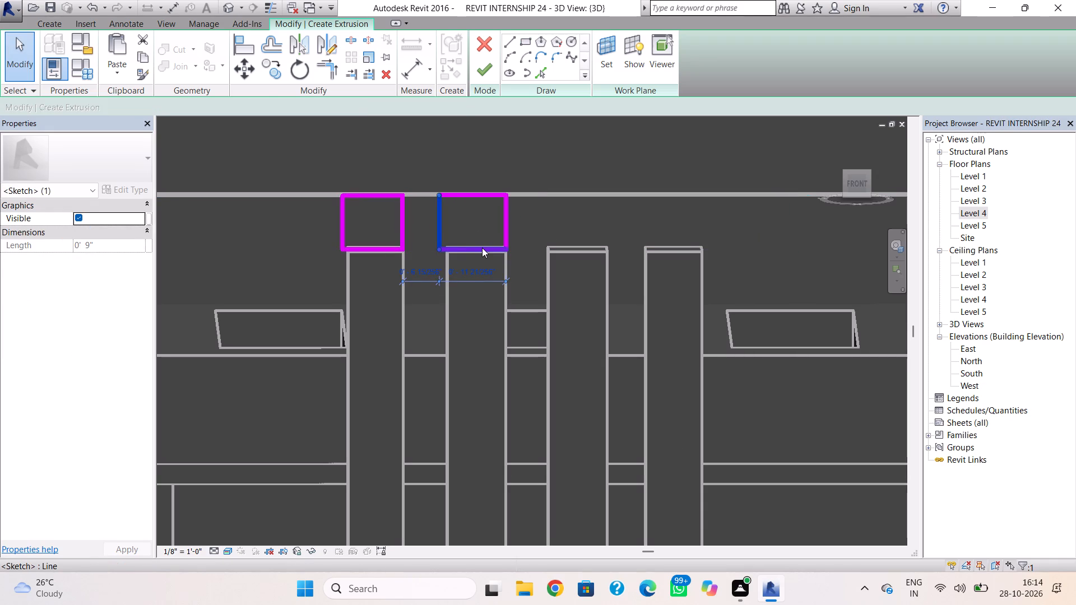
key("Right")
key("Right")
left_click(525, 233)
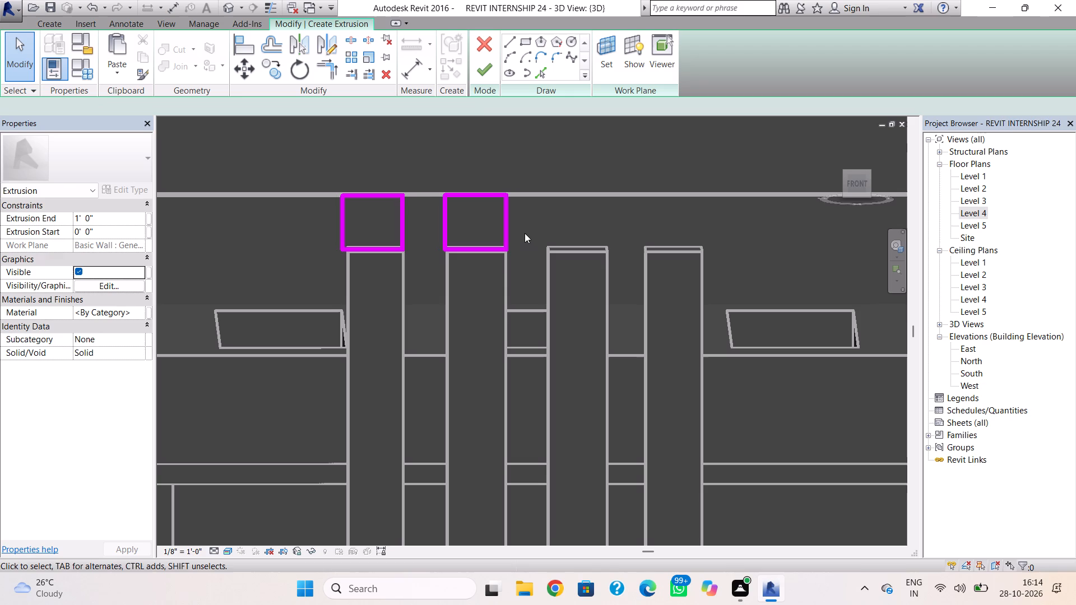
Sketch a third rectangle 0'-9" high above the third slim block and nudge its side nearest the second block slightly inward.
left_click(530, 43)
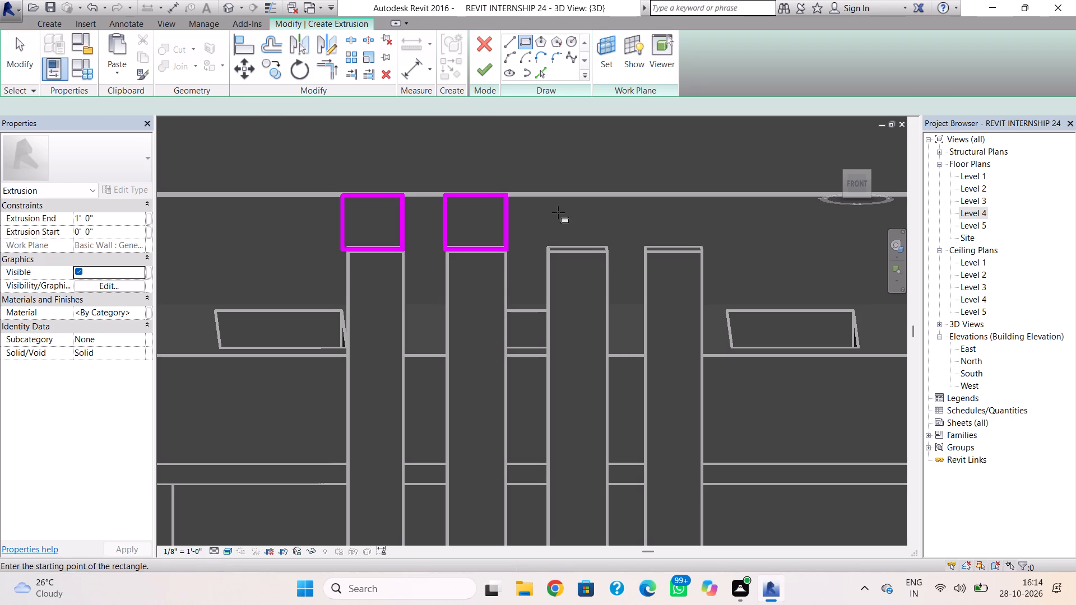
left_click(544, 196)
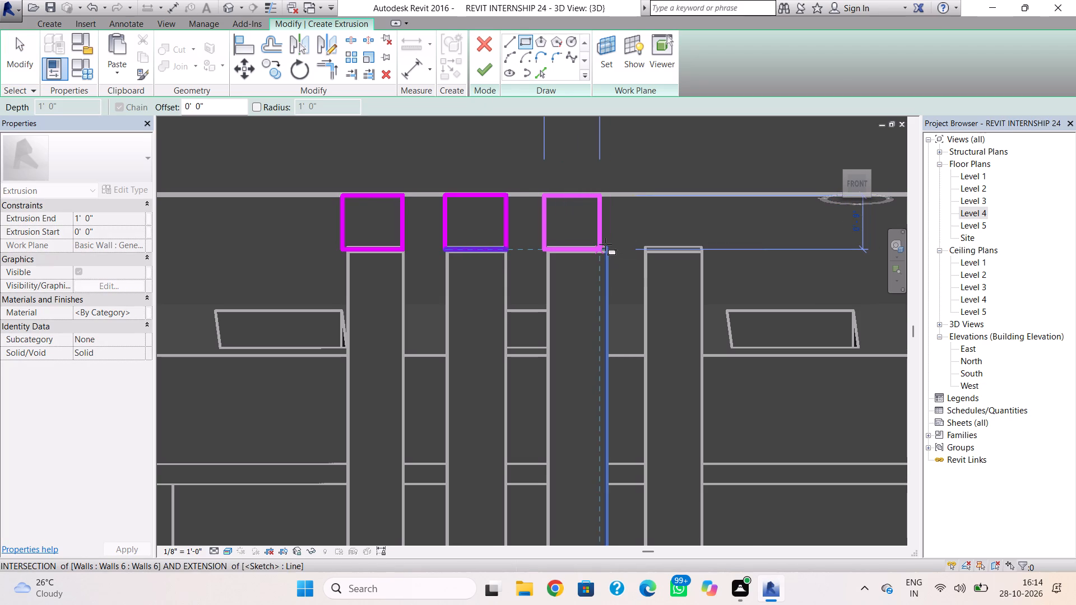
scroll(606, 244, "up", 3)
left_click(606, 244)
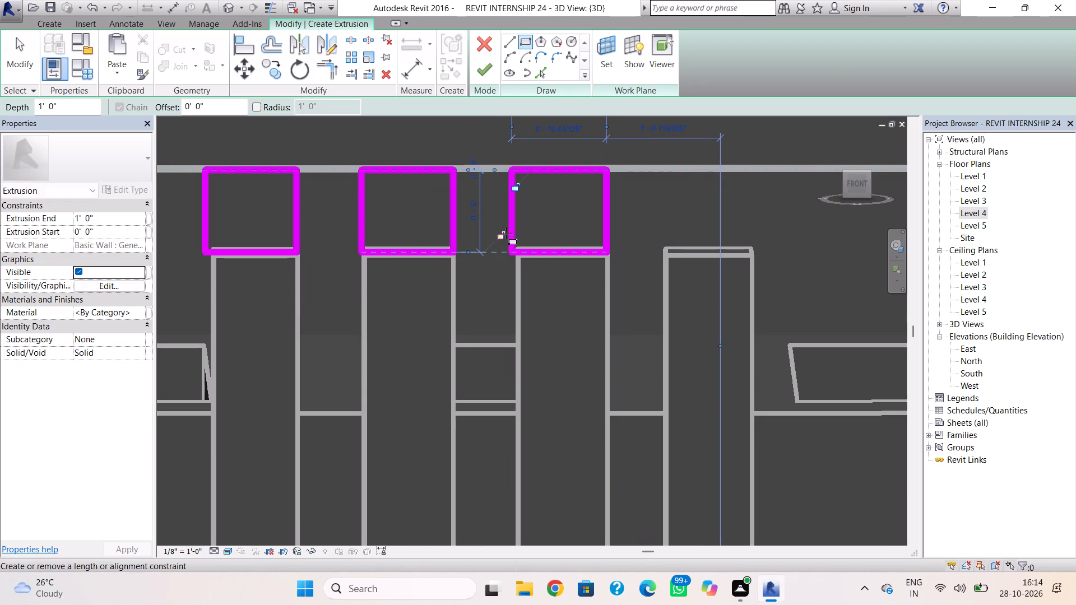
key("Escape")
key("Escape")
left_click(516, 217)
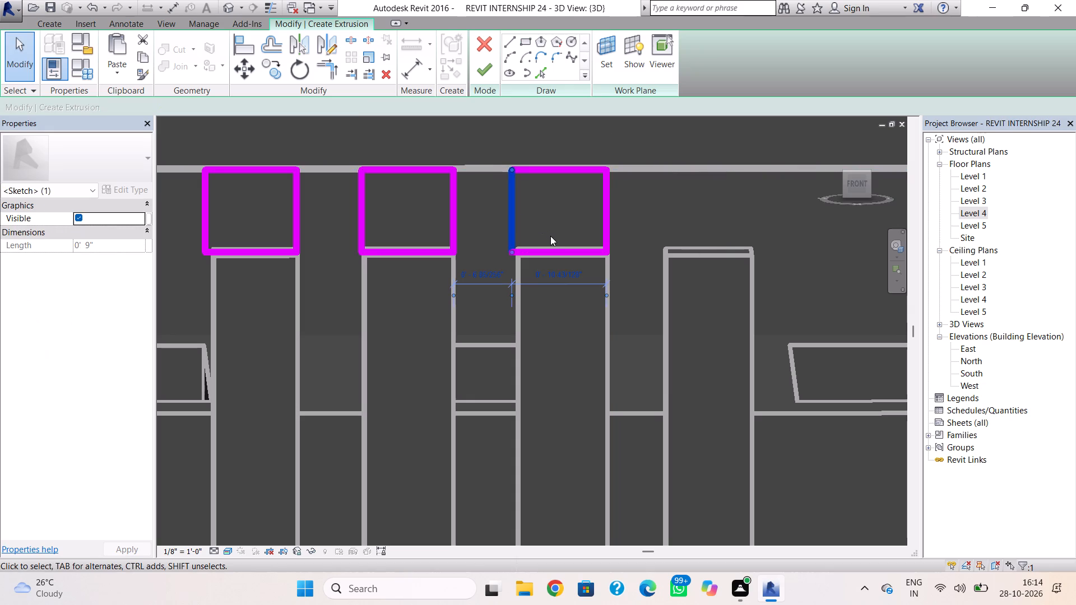
key("Right")
left_click(633, 230)
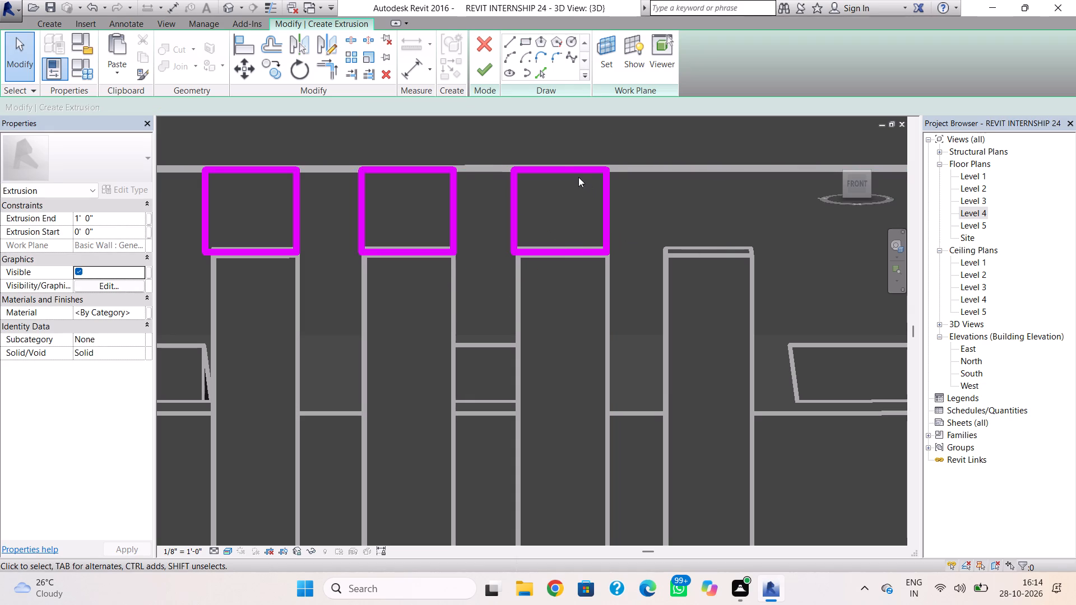
Sketch a fourth rectangle above the last slim block and finish the extrusion sketch with a 1'-0" depth.
left_click(523, 42)
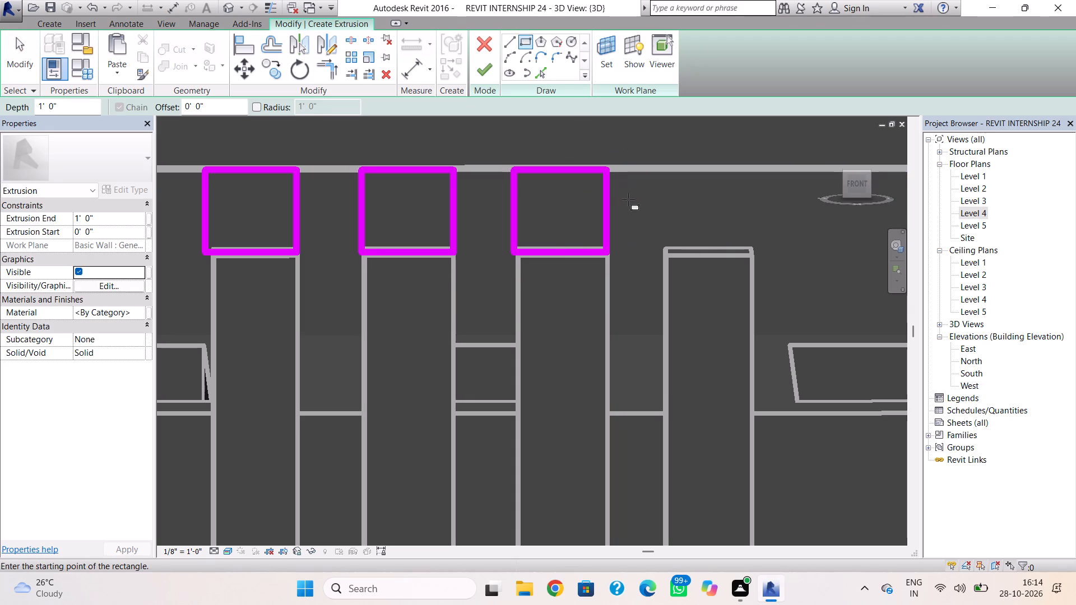
left_click(662, 170)
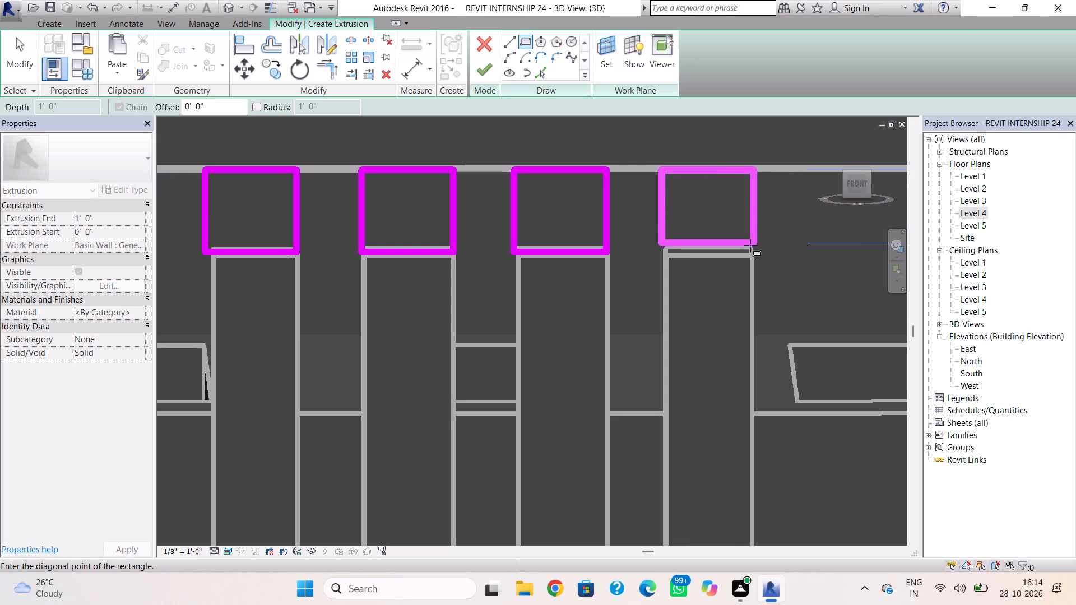
scroll(748, 250, "up", 4)
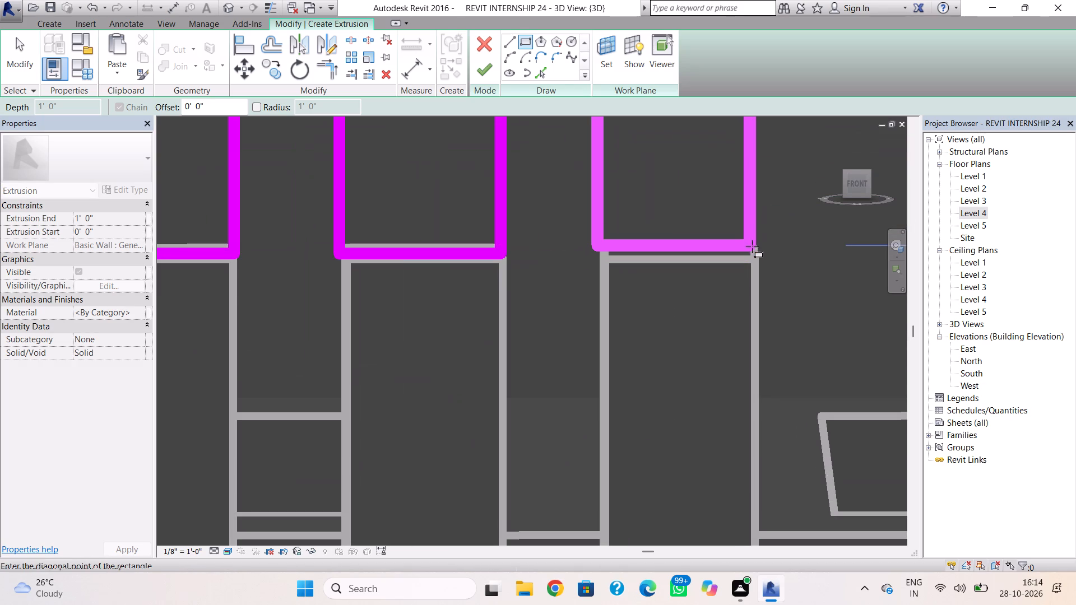
left_click(753, 245)
key("Escape")
scroll(581, 241, "down", 4)
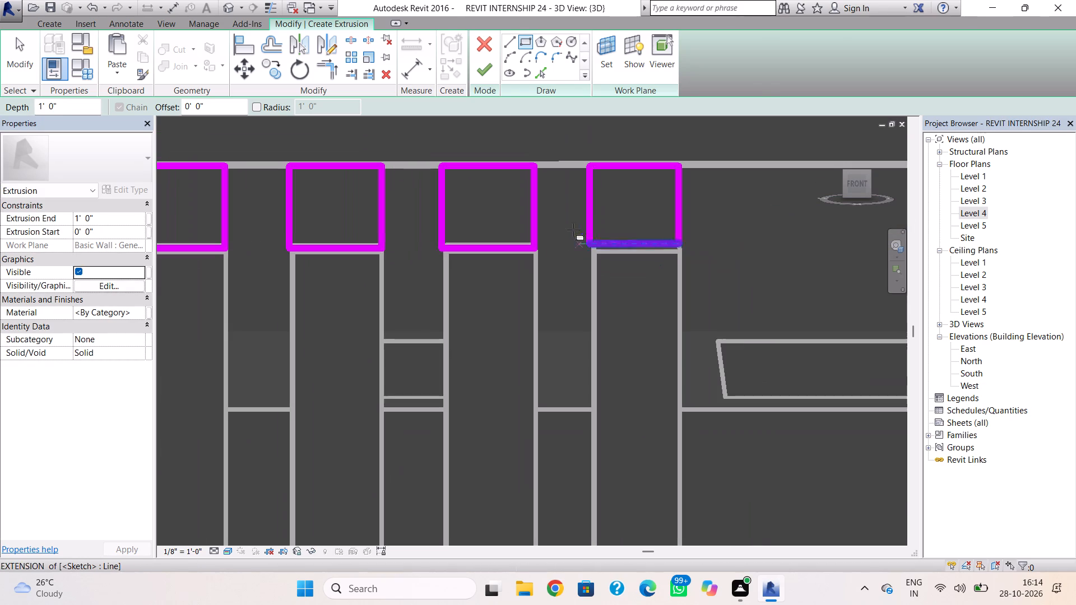
left_click(488, 71)
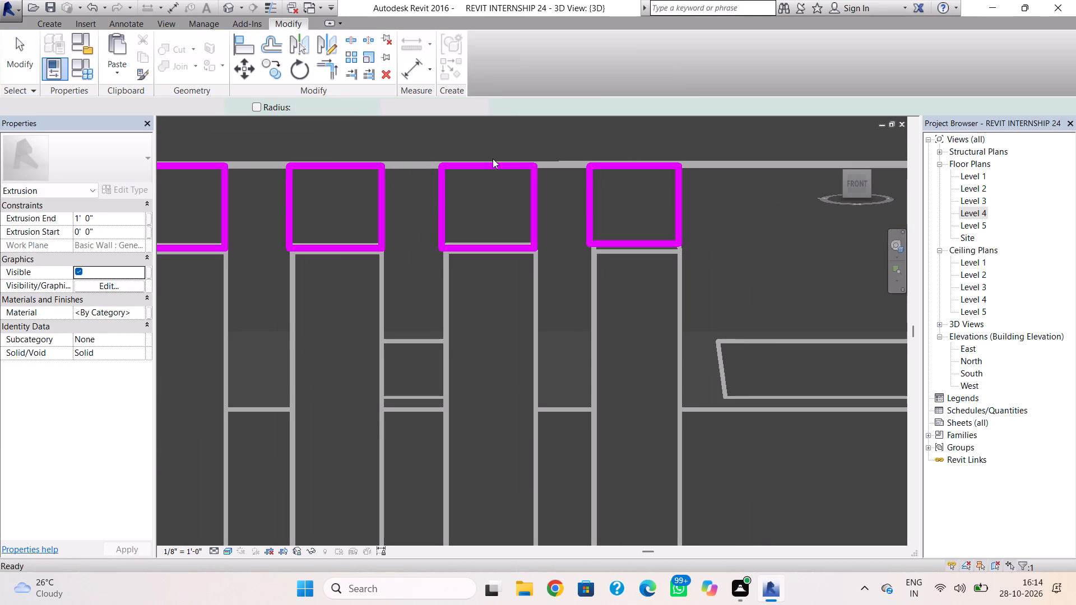
Stretch the front face of the four-bar extrusion across the slotted roof until the bars meet the tops of the slim blocks.
right_click_drag(455, 276, 551, 288)
right_click_drag(429, 295, 563, 320, "shift")
scroll(563, 320, "down", 9)
middle_click_drag(542, 304, 539, 304)
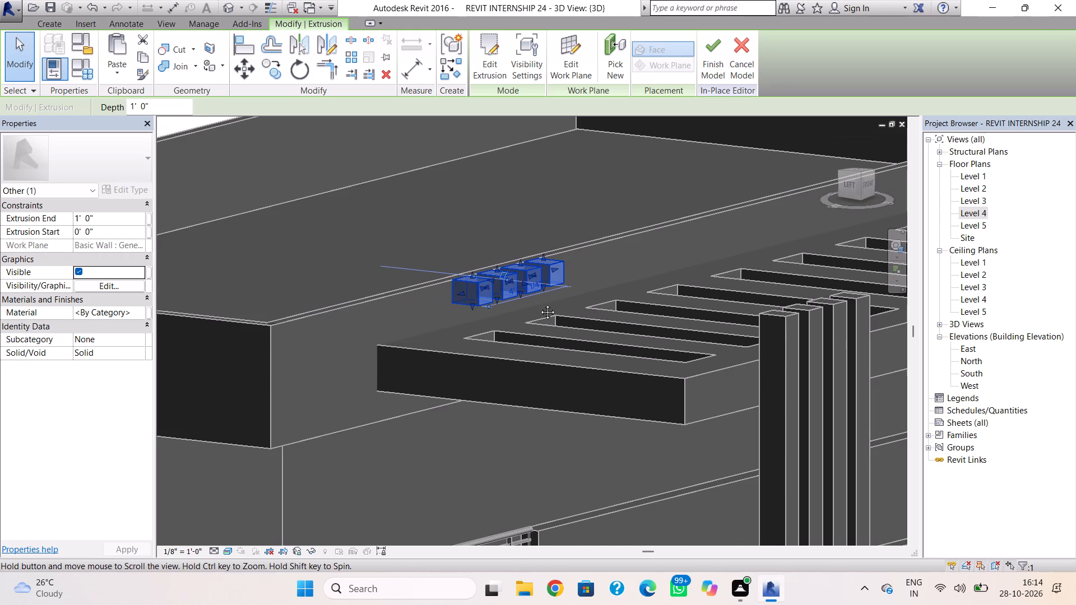
middle_click_drag(539, 304, 471, 291)
scroll(454, 278, "up", 6)
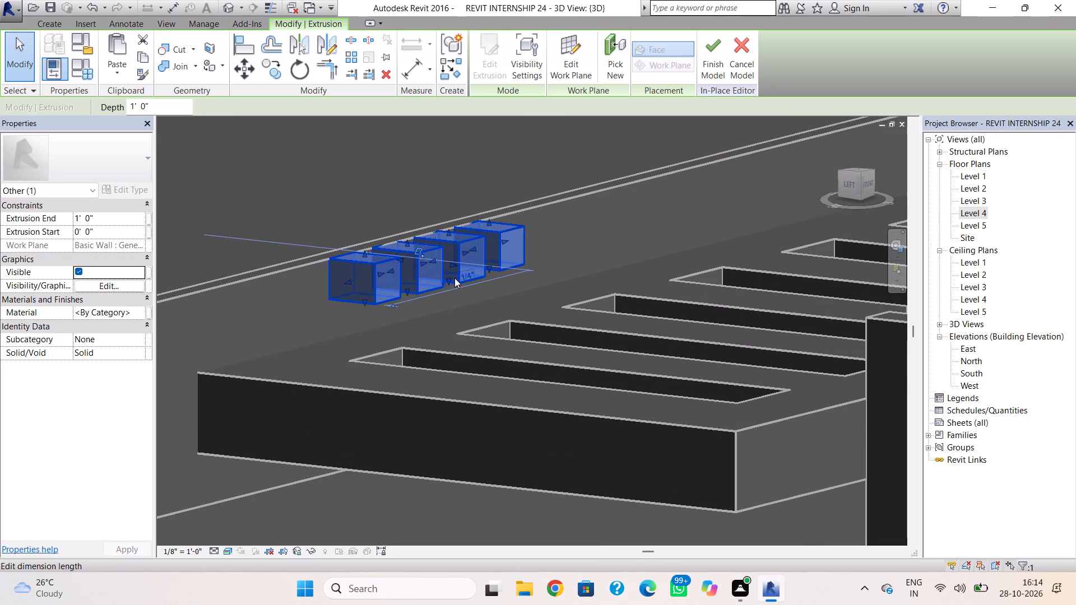
left_click_drag(452, 260, 585, 323)
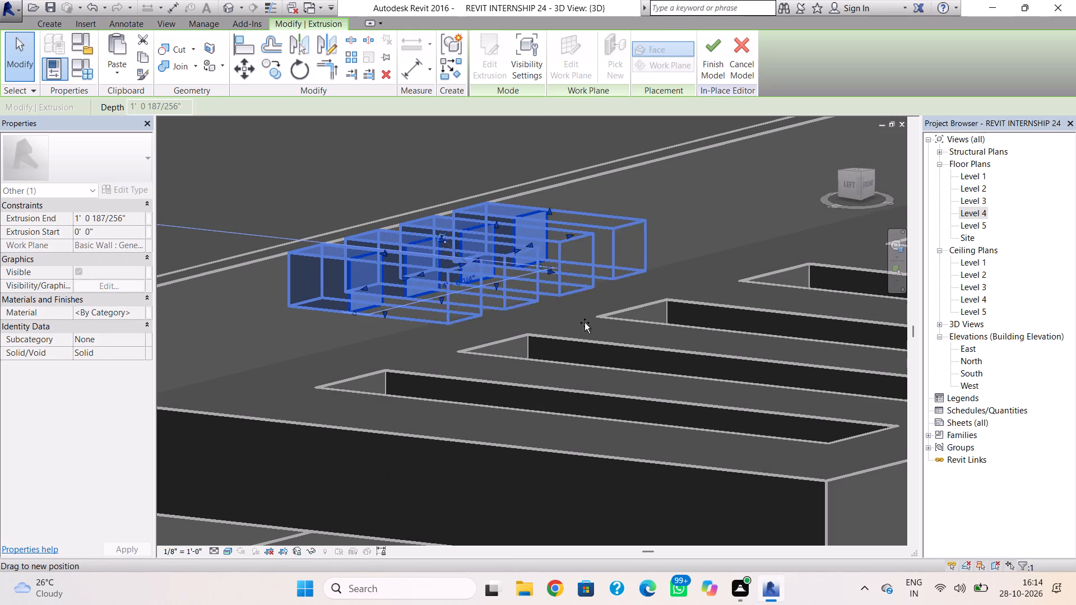
left_click_drag(585, 323, 734, 369)
scroll(734, 369, "up", 1)
scroll(730, 369, "down", 1)
middle_click_drag(717, 358, 605, 271)
left_click_drag(634, 208, 652, 219)
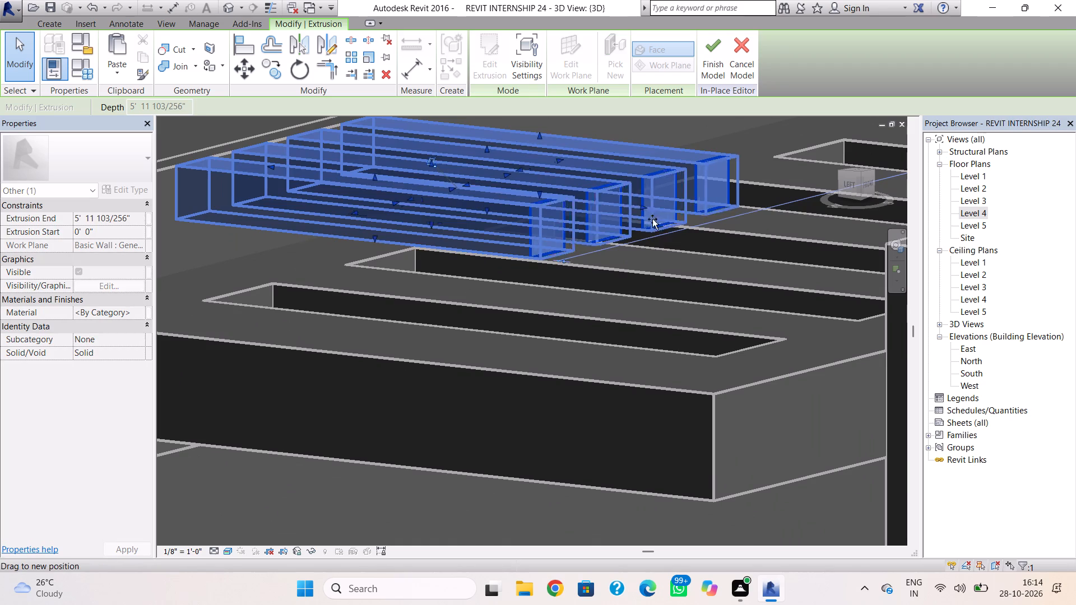
left_click_drag(652, 219, 843, 321)
scroll(833, 322, "down", 1)
middle_click_drag(817, 319, 548, 254)
scroll(544, 263, "down", 2)
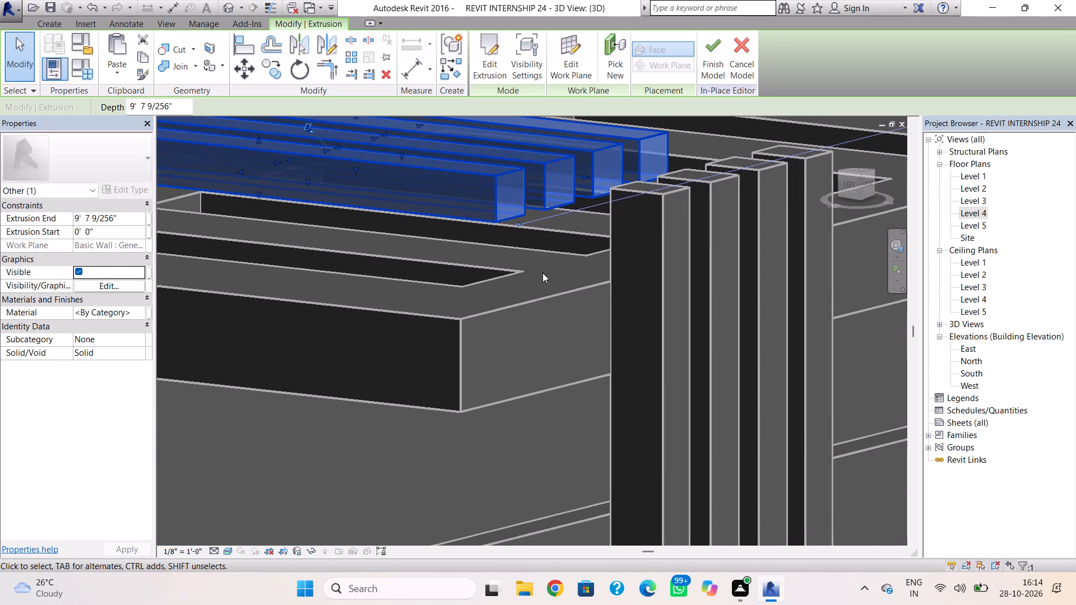
scroll(542, 273, "down", 1)
right_click_drag(564, 282, 653, 292, "shift")
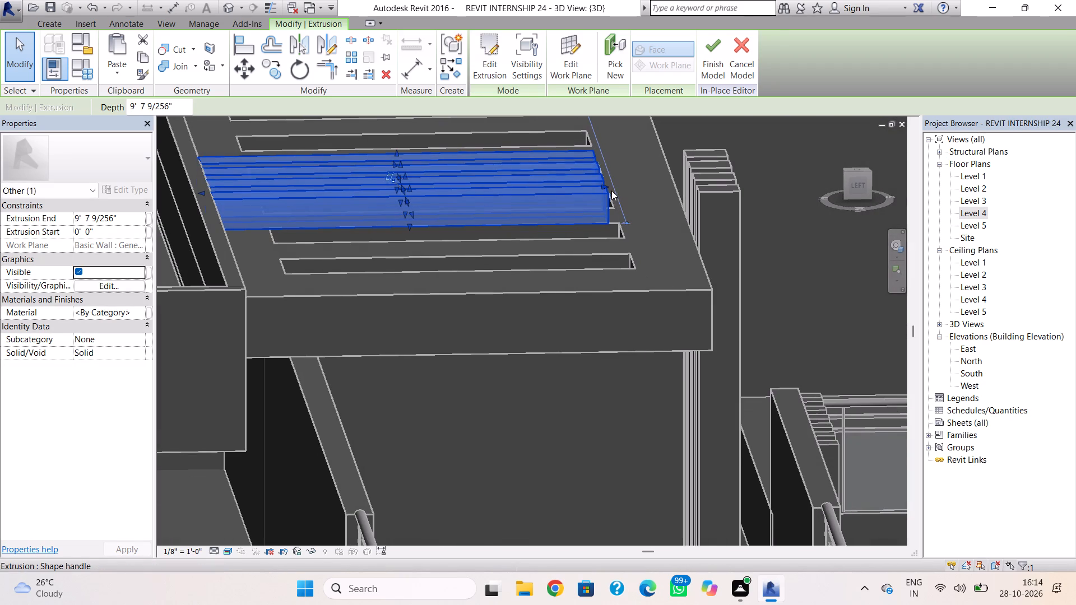
left_click_drag(607, 187, 695, 192)
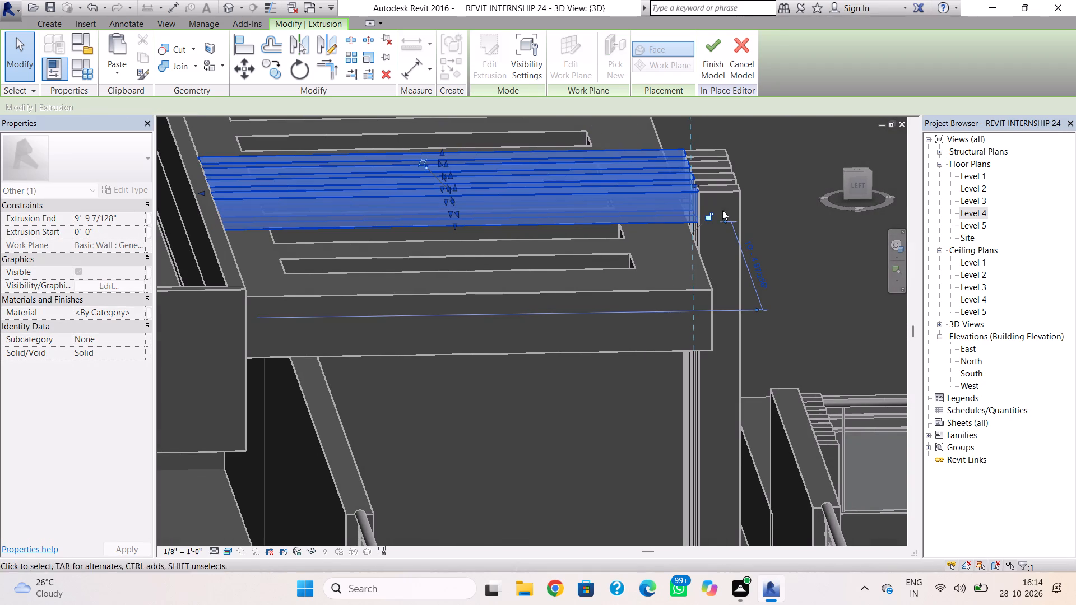
Inspect the joints between the bars and the slim blocks, and finish the in-place wall model.
left_click(783, 244)
right_click_drag(755, 248, 603, 292, "shift")
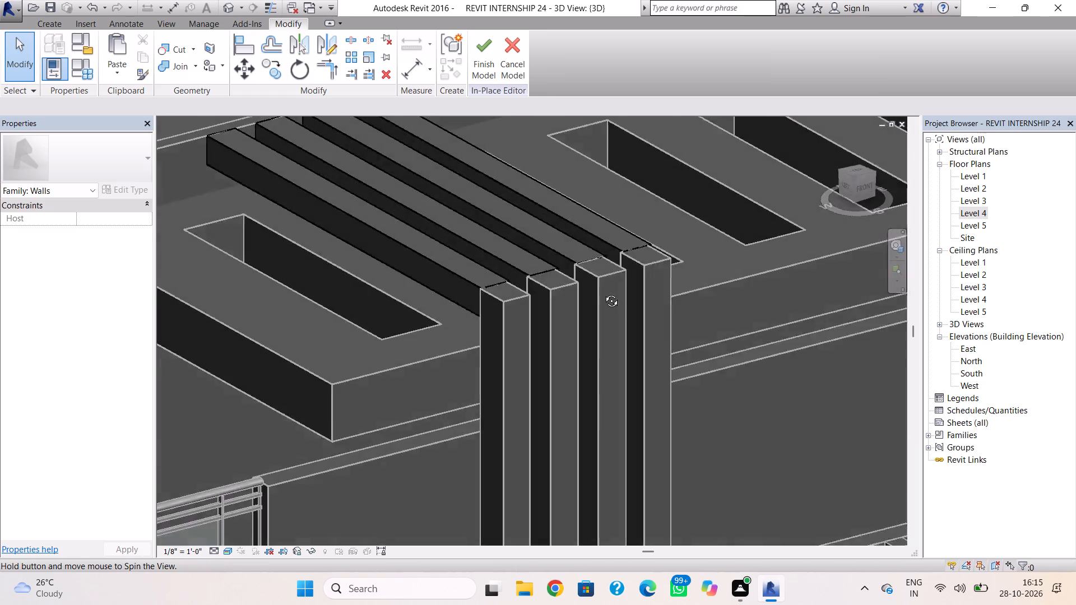
right_click_drag(603, 292, 530, 250, "shift")
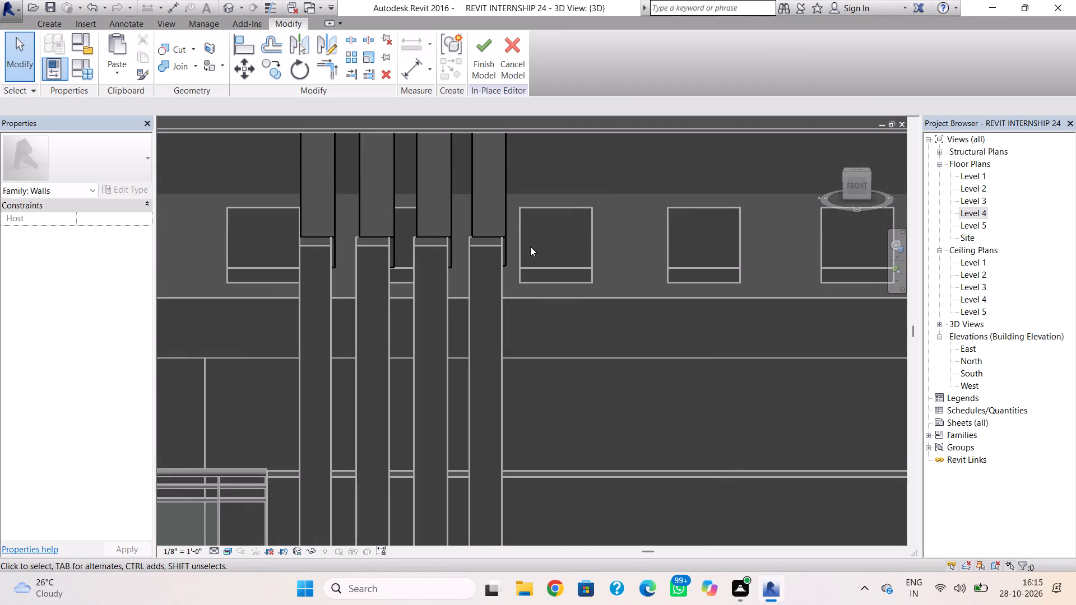
key("Escape")
left_click(486, 44)
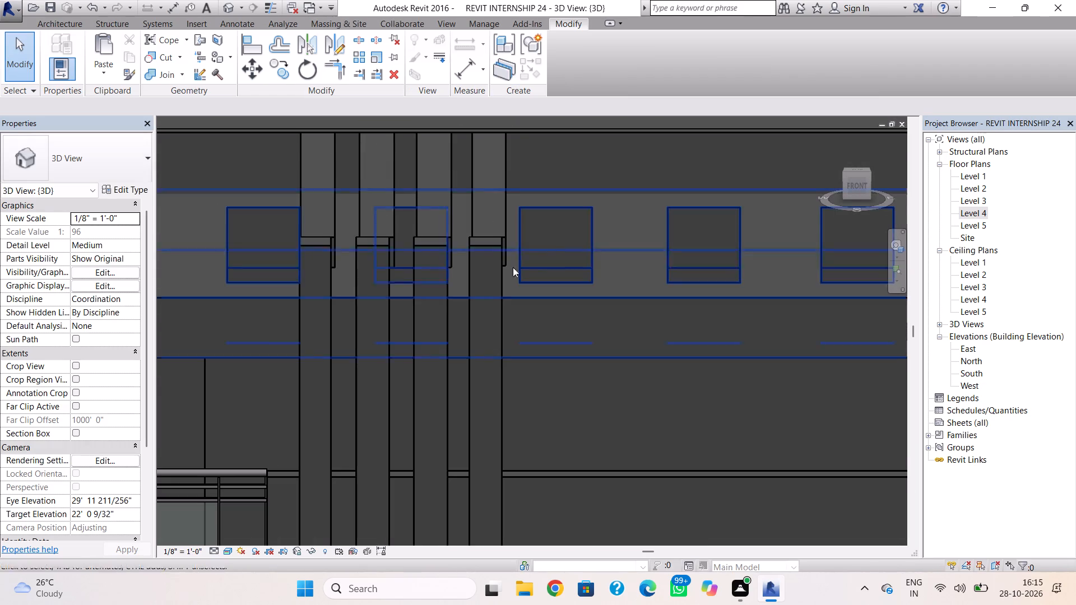
Pull the first extruded bar's side facing the second bar inward to line up with the slim block below.
scroll(475, 274, "down", 1)
scroll(388, 266, "up", 3)
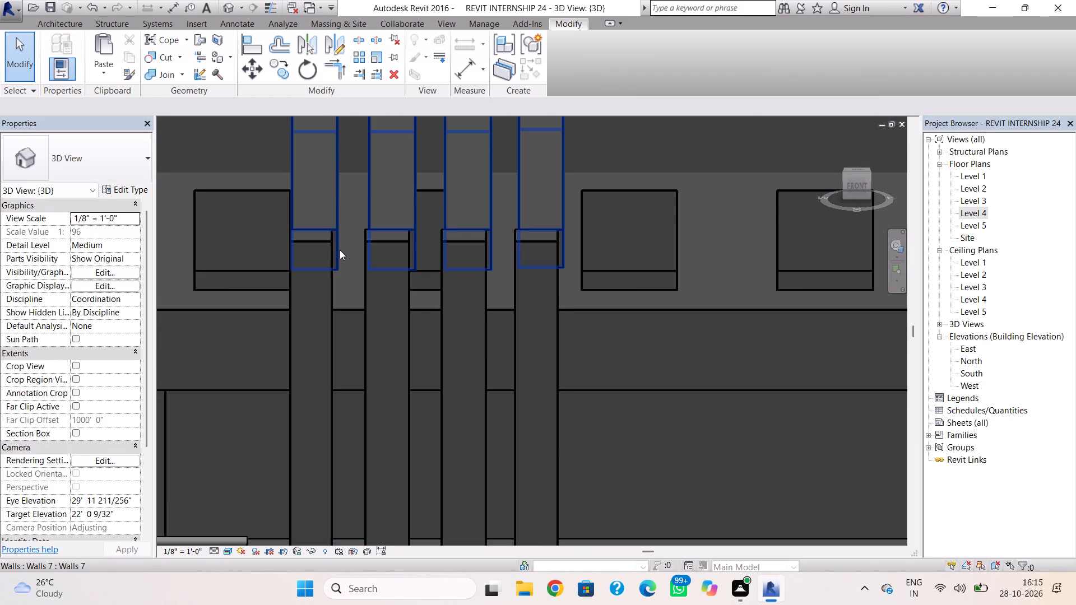
left_click(340, 250)
scroll(340, 250, "up", 3)
left_click_drag(341, 142, 329, 143)
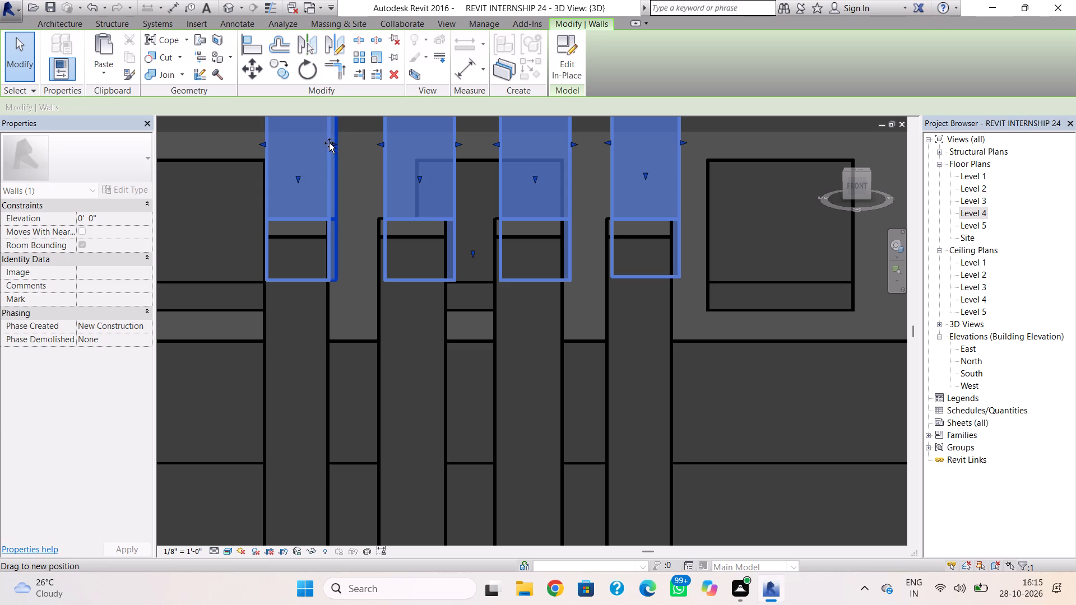
left_click_drag(329, 143, 328, 143)
left_click(346, 185)
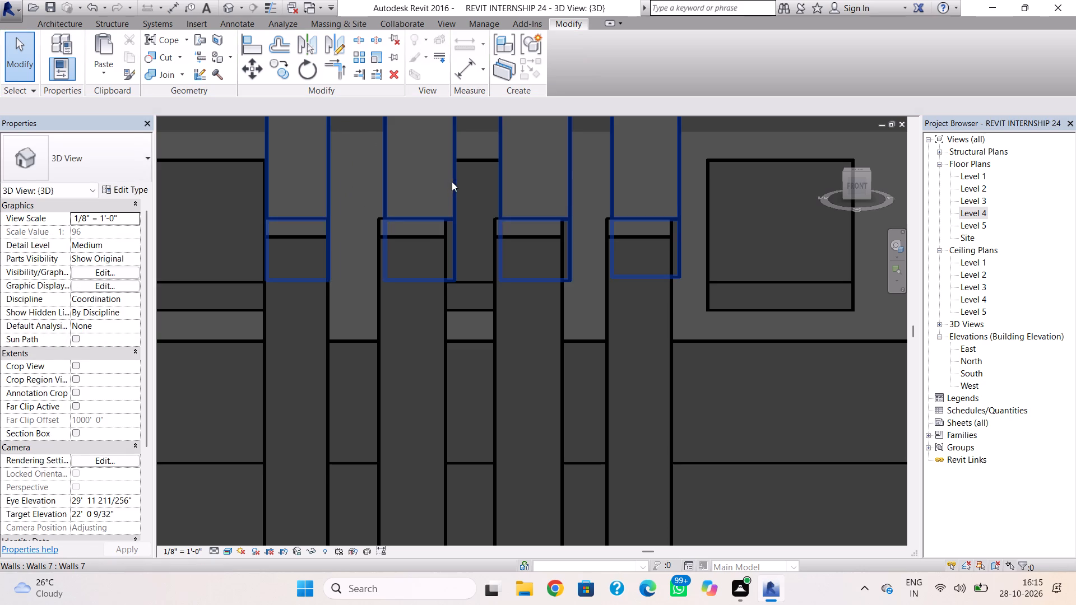
Adjust both sides of the second extruded bar to match the width of the slim block beneath it.
left_click(452, 182)
left_click_drag(460, 141, 449, 143)
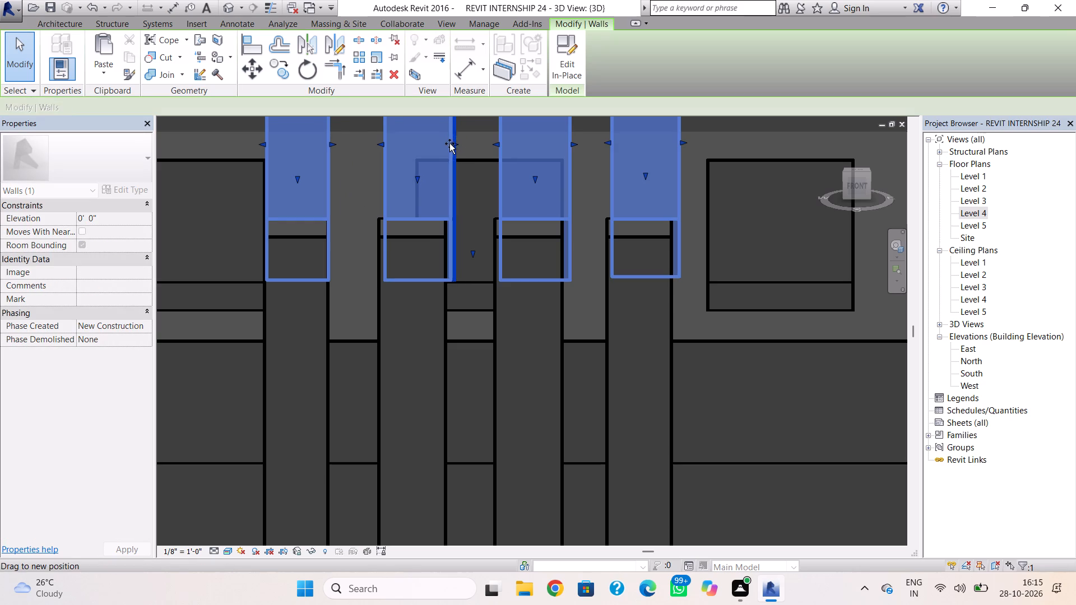
left_click_drag(449, 143, 446, 145)
left_click_drag(384, 146, 382, 146)
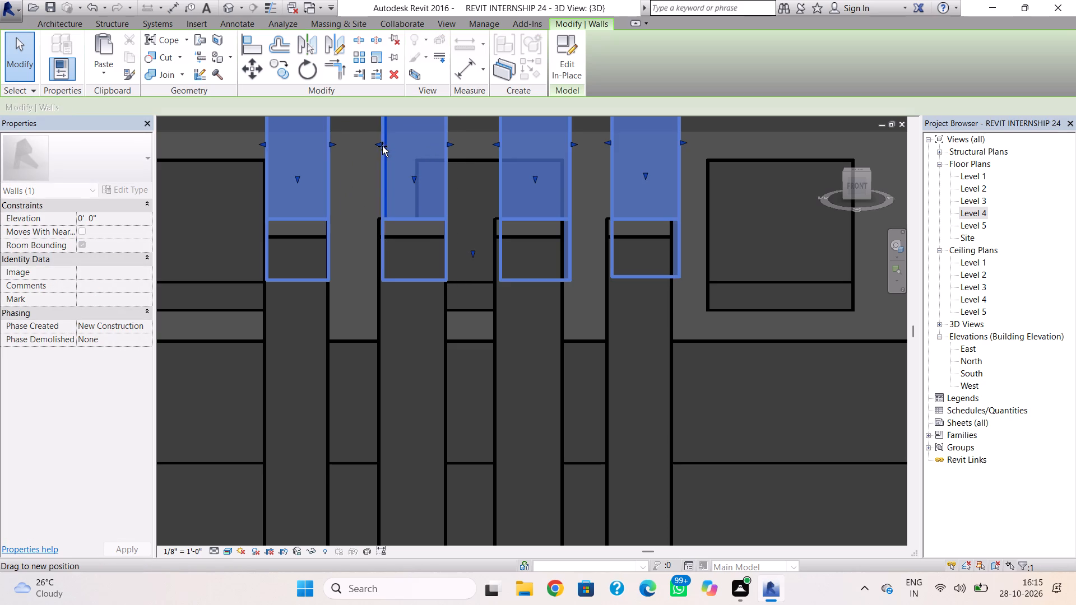
left_click_drag(382, 146, 379, 147)
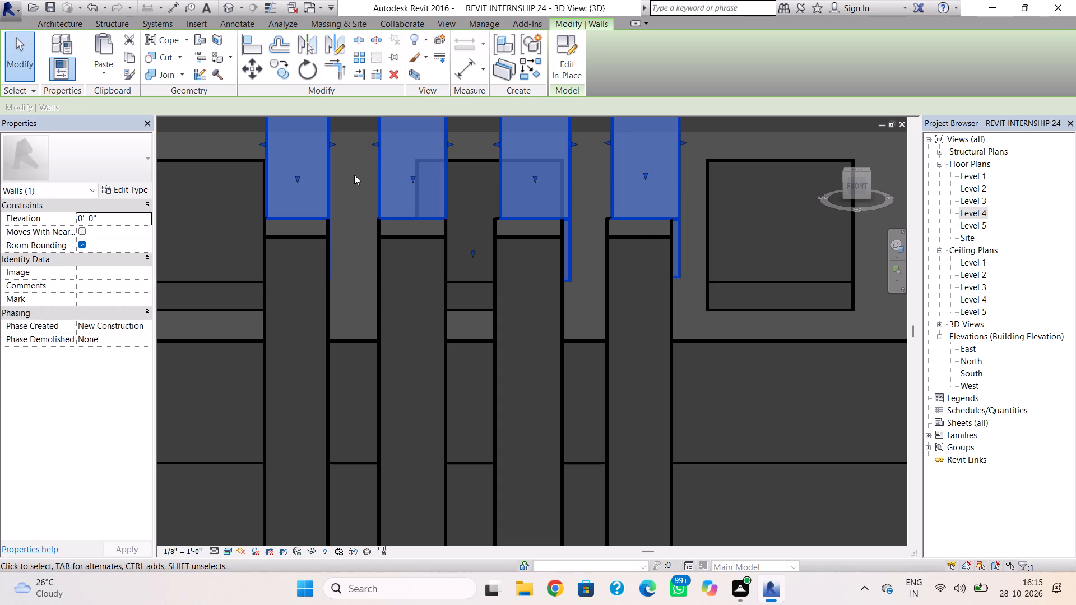
left_click(354, 175)
Adjust both sides of the third extruded bar to line up with the edges of its slim block.
left_click(499, 170)
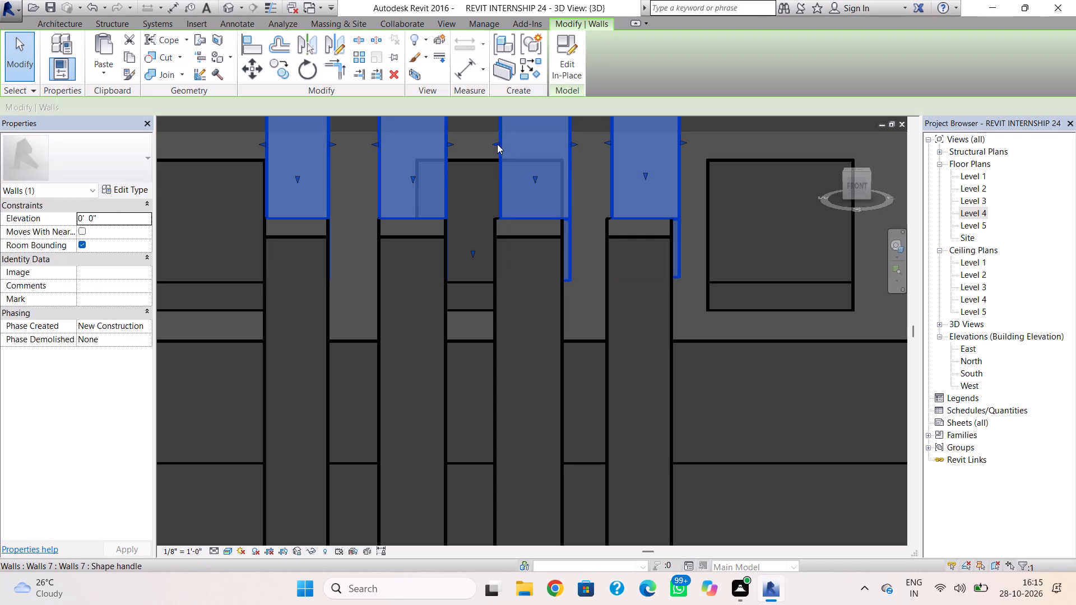
left_click(497, 144)
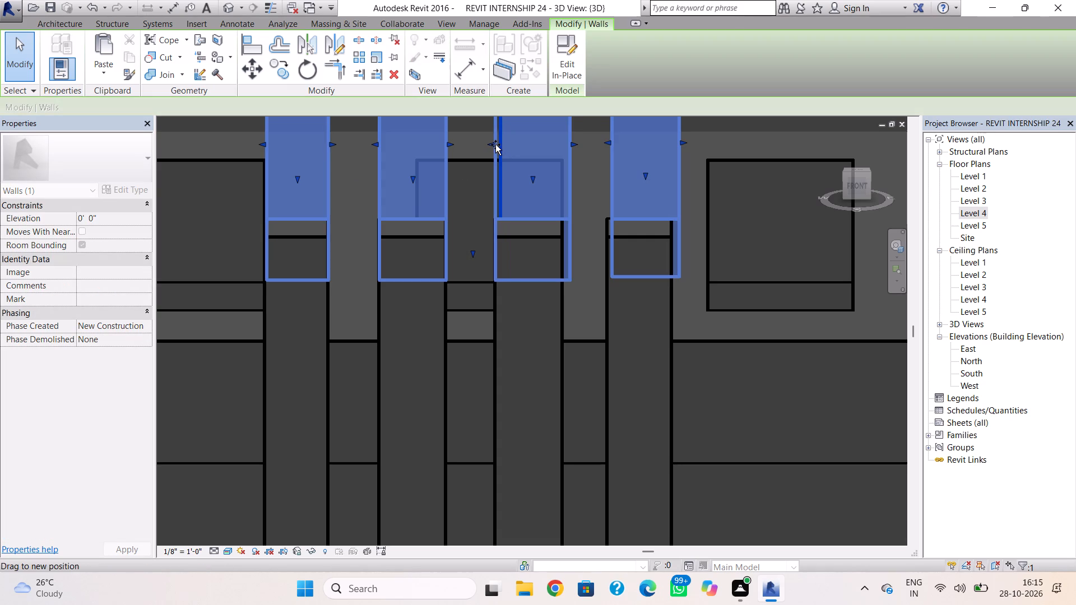
left_click_drag(574, 144, 564, 147)
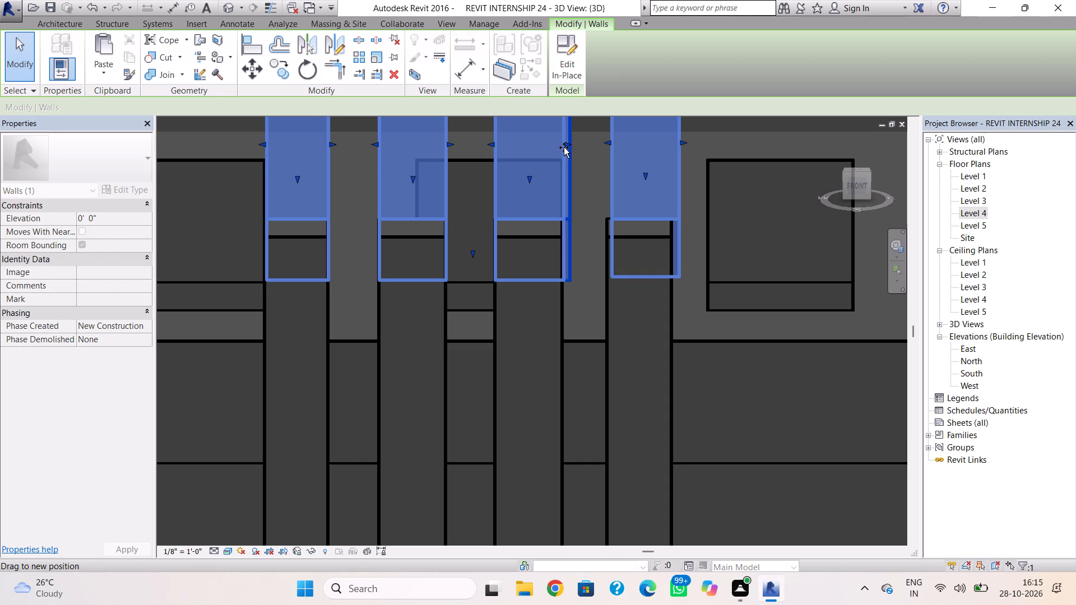
left_click_drag(564, 147, 562, 147)
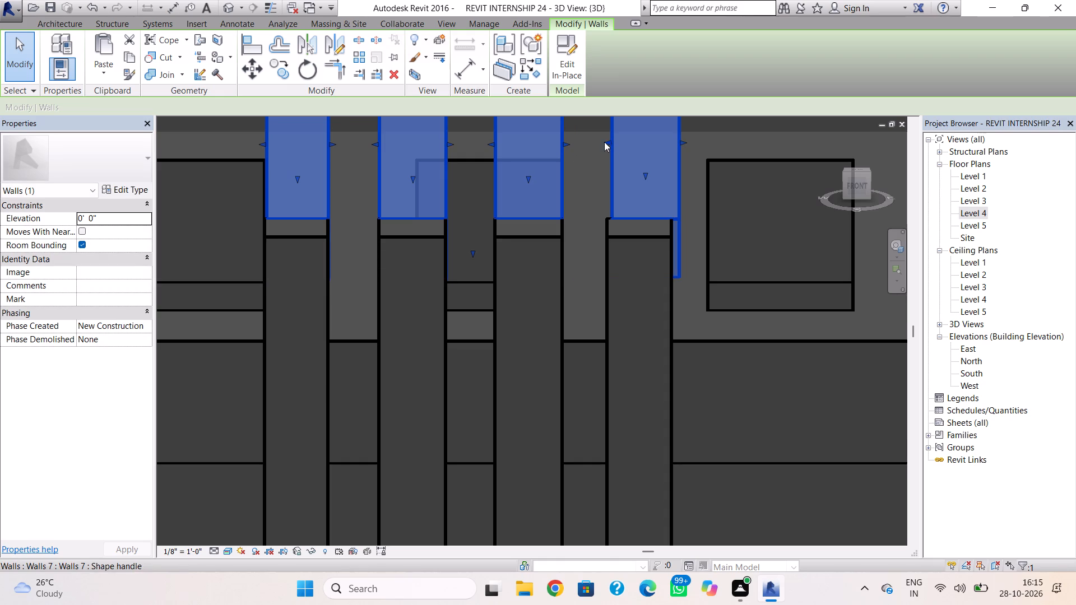
Adjust both sides of the fourth extruded bar to line up with the edges of the last slim block.
left_click(604, 141)
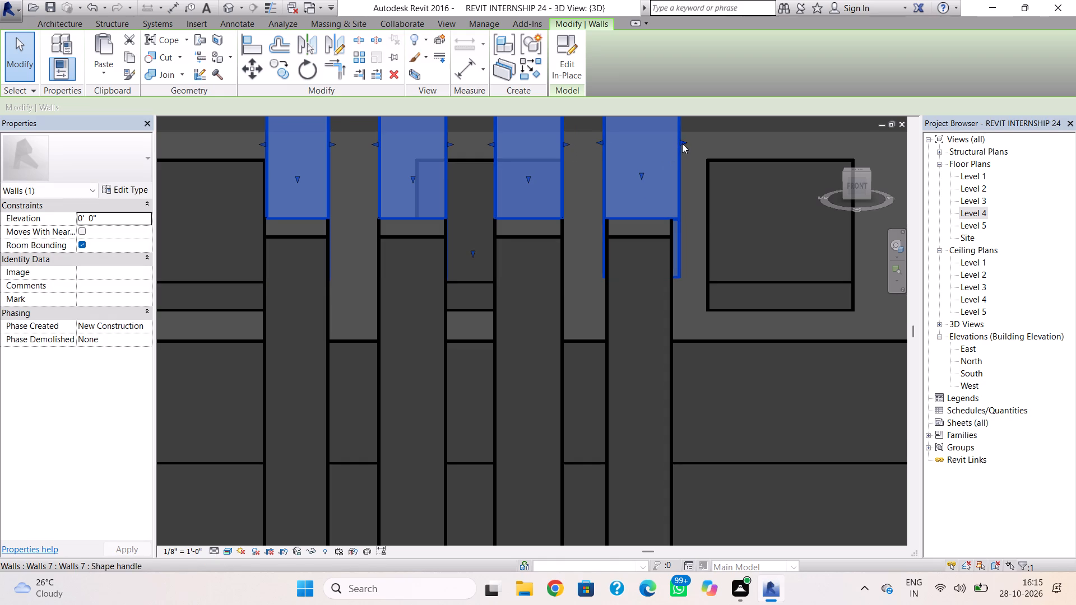
left_click_drag(683, 142, 672, 145)
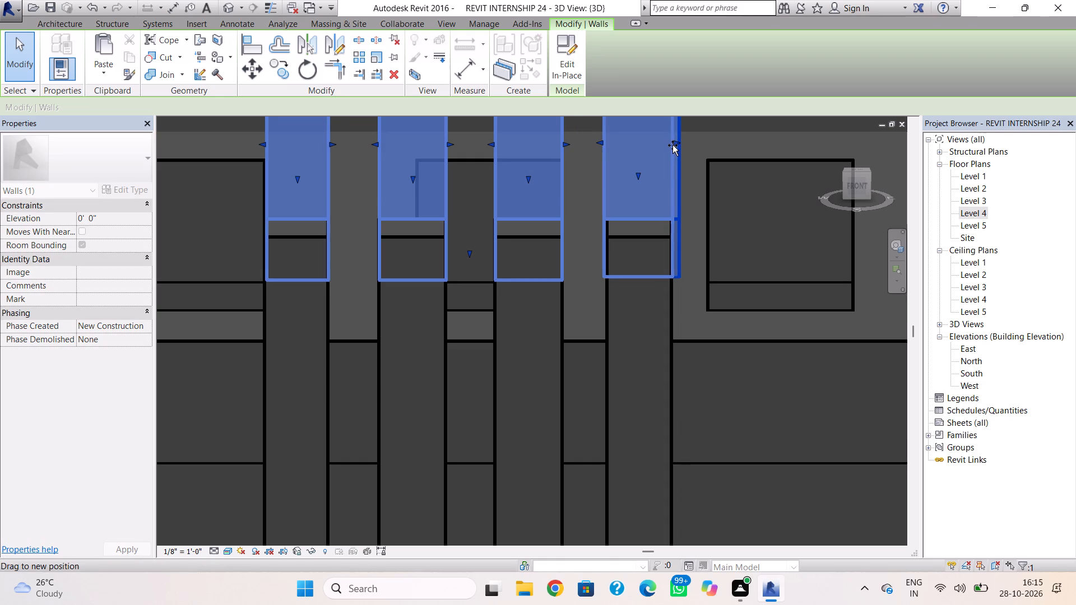
left_click_drag(672, 145, 672, 148)
left_click(672, 148)
left_click(694, 194)
left_click(602, 204)
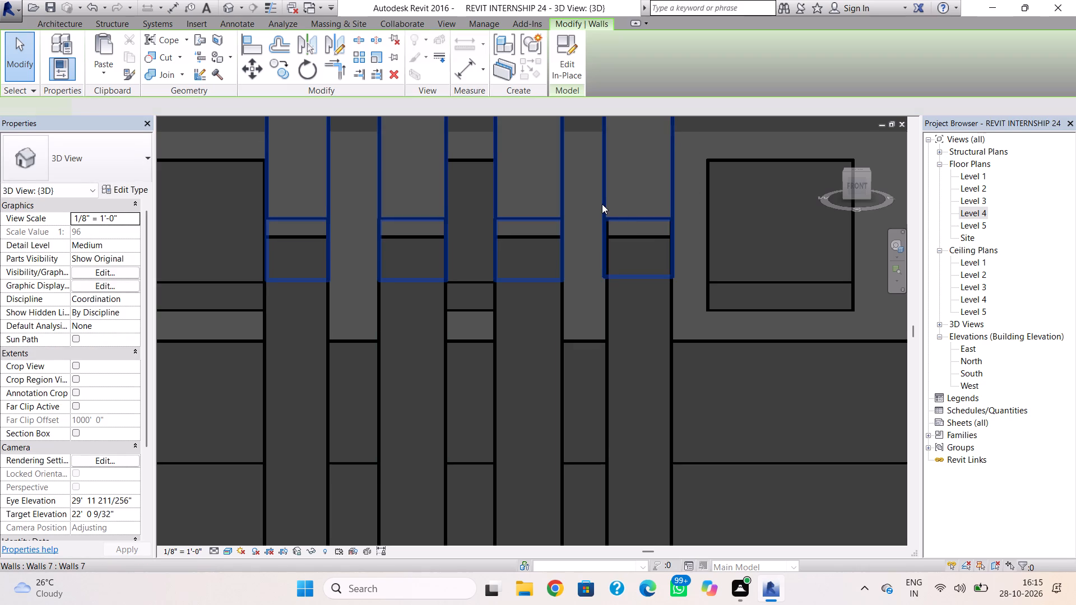
scroll(603, 174, "up", 2)
left_click(603, 139)
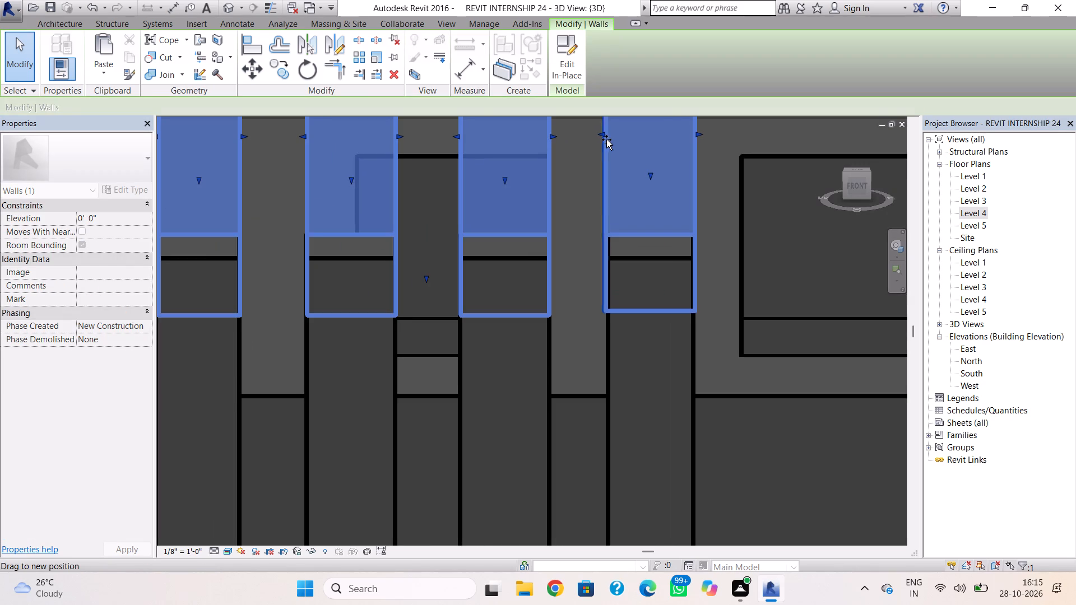
left_click(590, 188)
Examine the alignment of the four bars with the slim blocks from the front and in the overall building view.
scroll(559, 208, "down", 4)
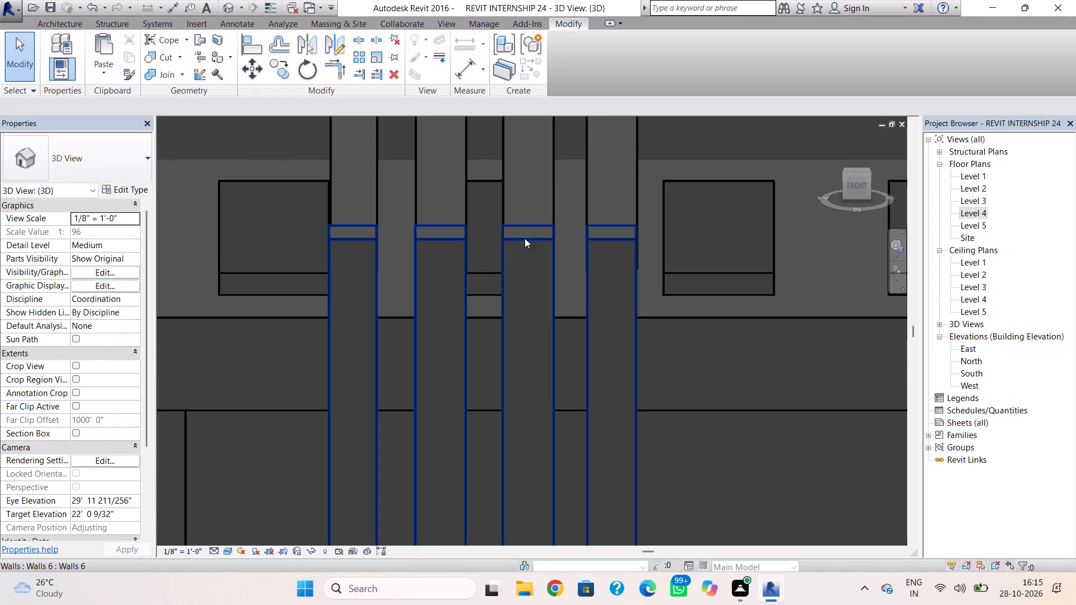
scroll(491, 240, "down", 3)
right_click_drag(381, 241, 479, 244)
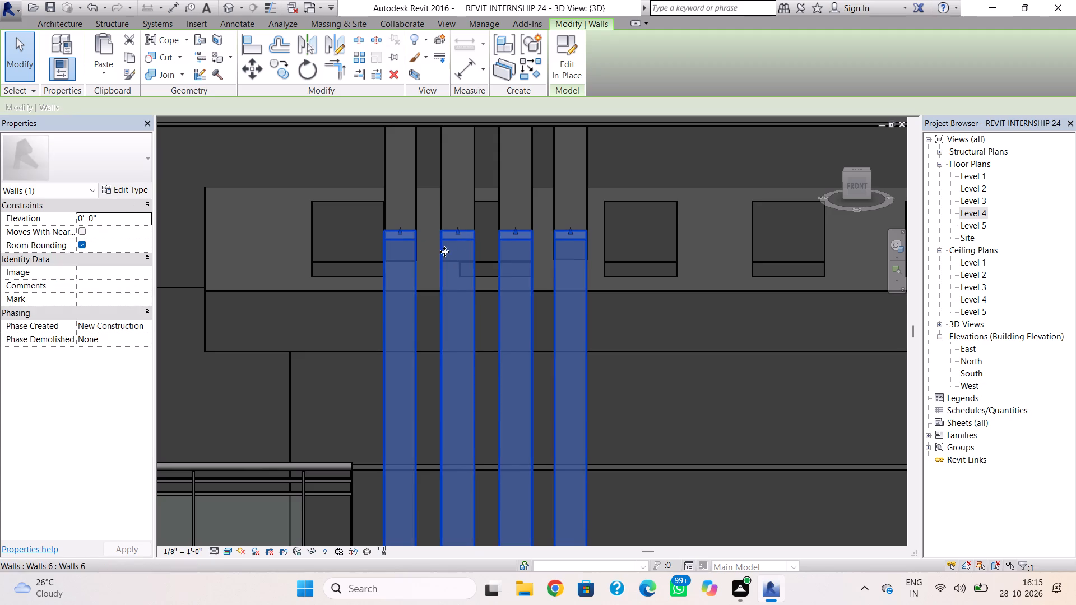
key("Escape")
right_click_drag(327, 257, 465, 227, "shift")
scroll(467, 229, "down", 5)
key("Escape")
scroll(500, 323, "down", 2)
middle_click_drag(503, 314, 498, 287)
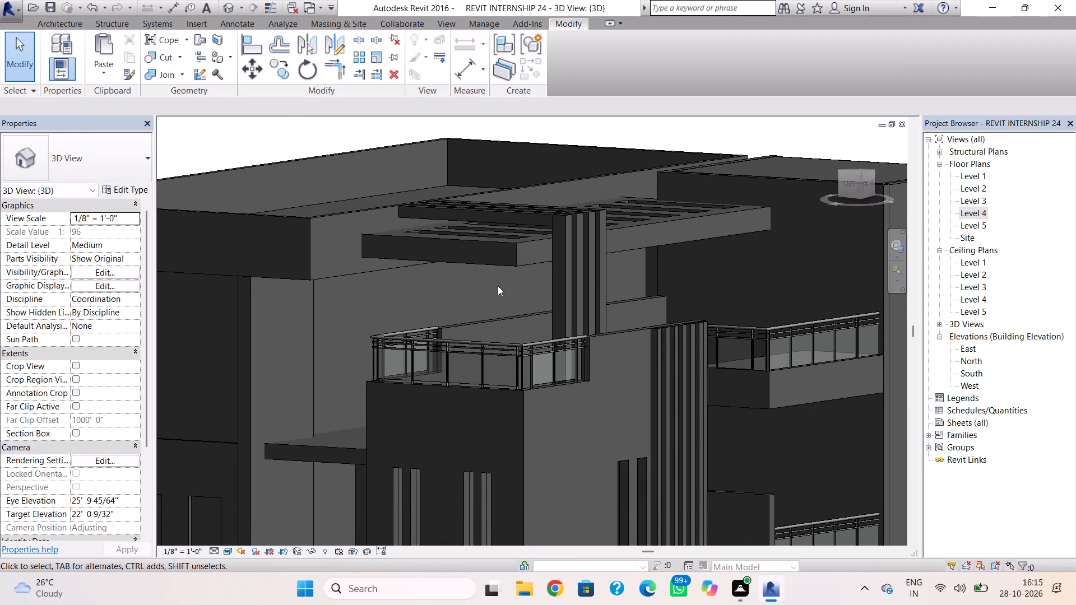
scroll(498, 286, "down", 5)
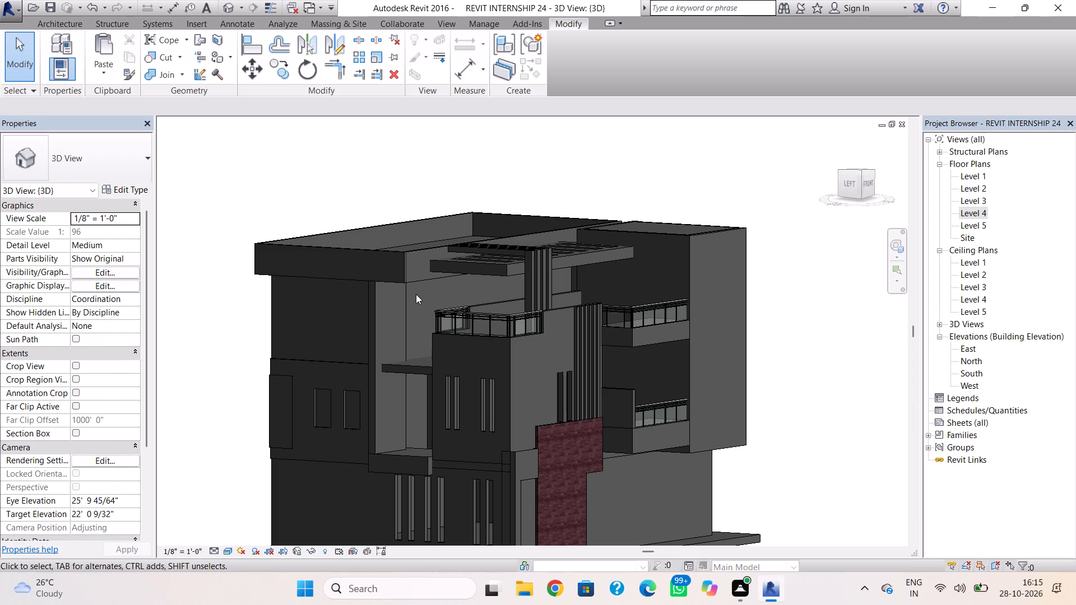
Place two Fixed 16" x 48" windows, one in each of the two small rectangular openings on the left facade at Level 2.
left_click(41, 24)
left_click(117, 52)
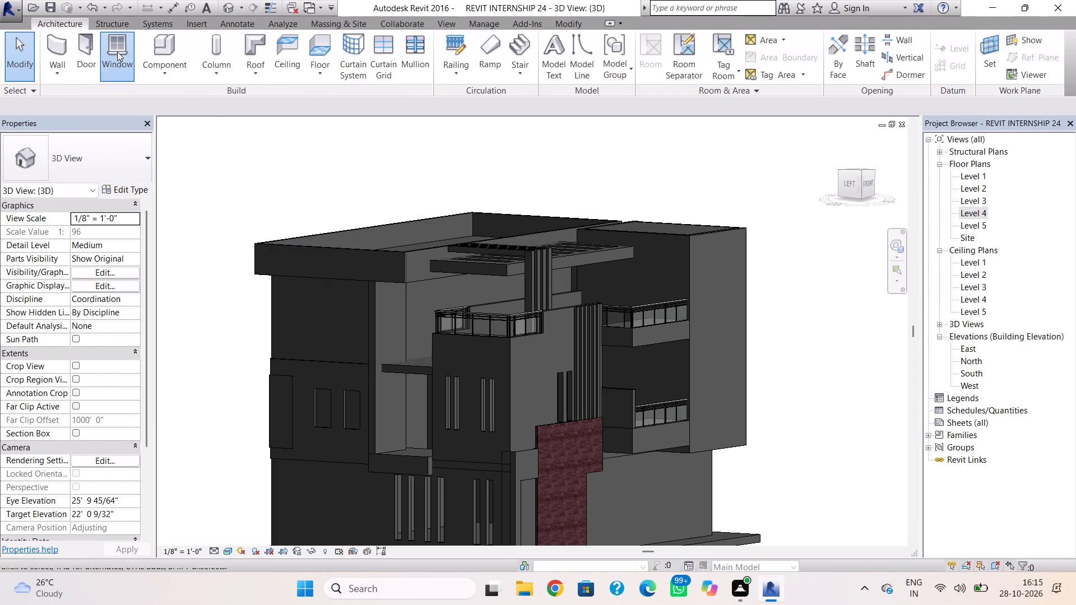
left_click(117, 158)
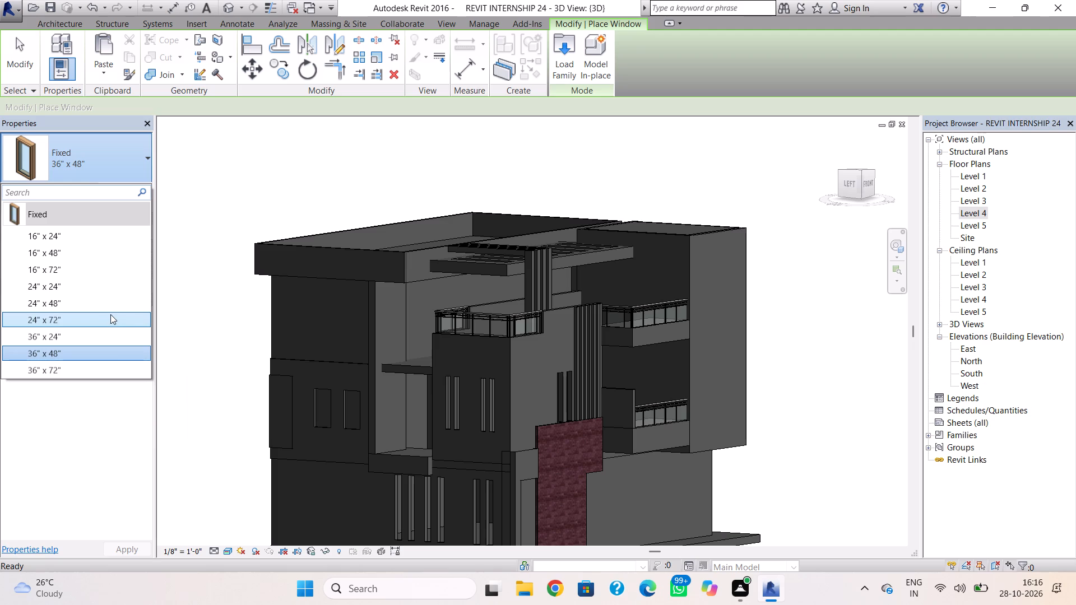
left_click(77, 273)
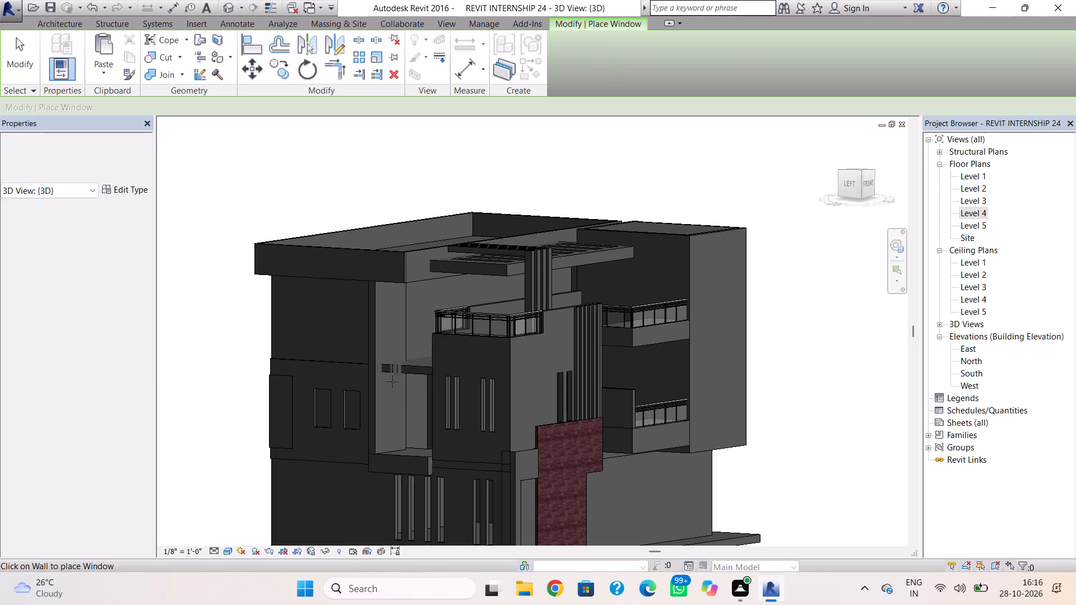
scroll(356, 409, "up", 3)
left_click(90, 171)
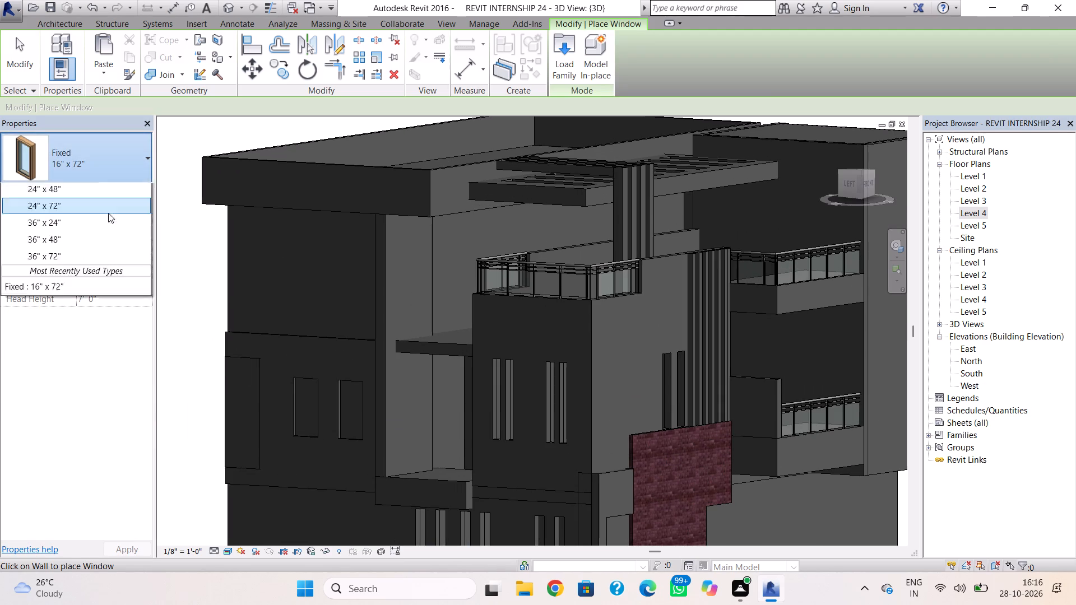
left_click(108, 254)
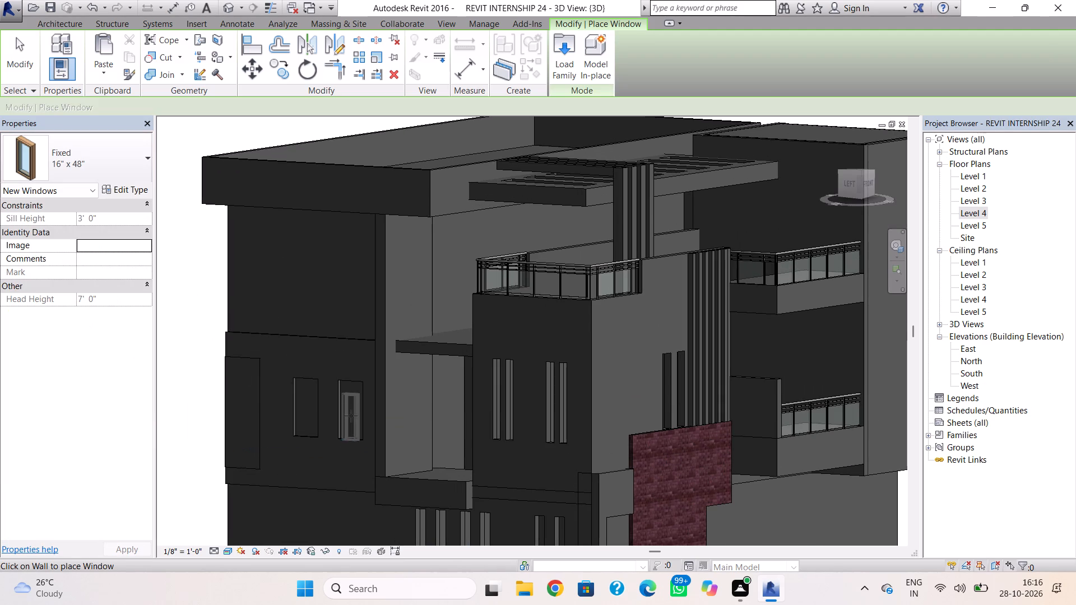
right_click_drag(350, 411, 430, 407, "shift")
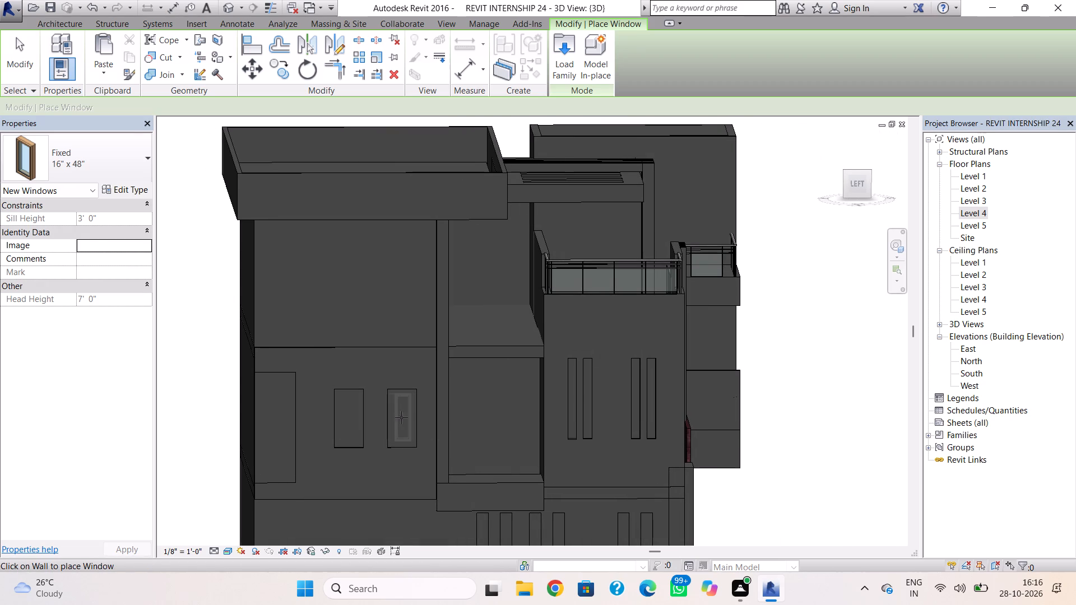
left_click(403, 417)
left_click(351, 418)
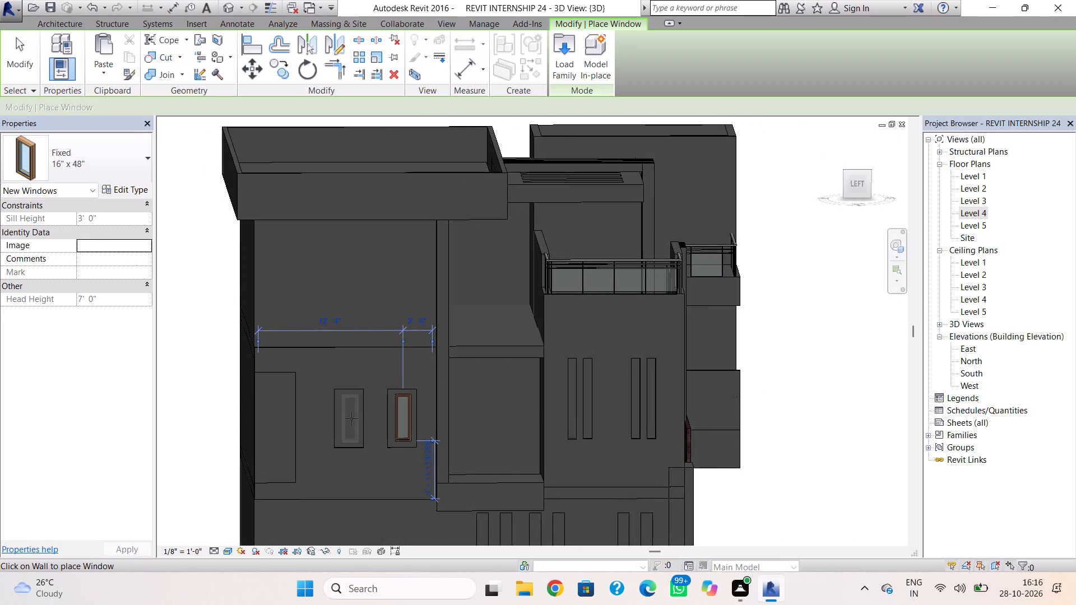
key("Escape")
key("Escape")
Set the height of the Fixed 16" x 48" window type to 5'-0".
left_click(401, 419)
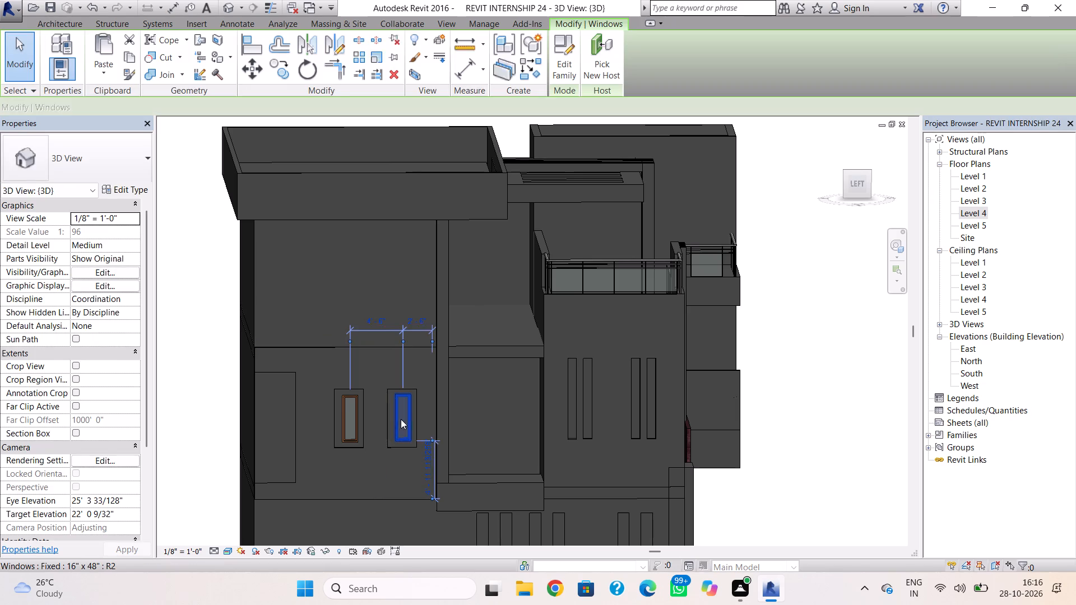
left_click(141, 189)
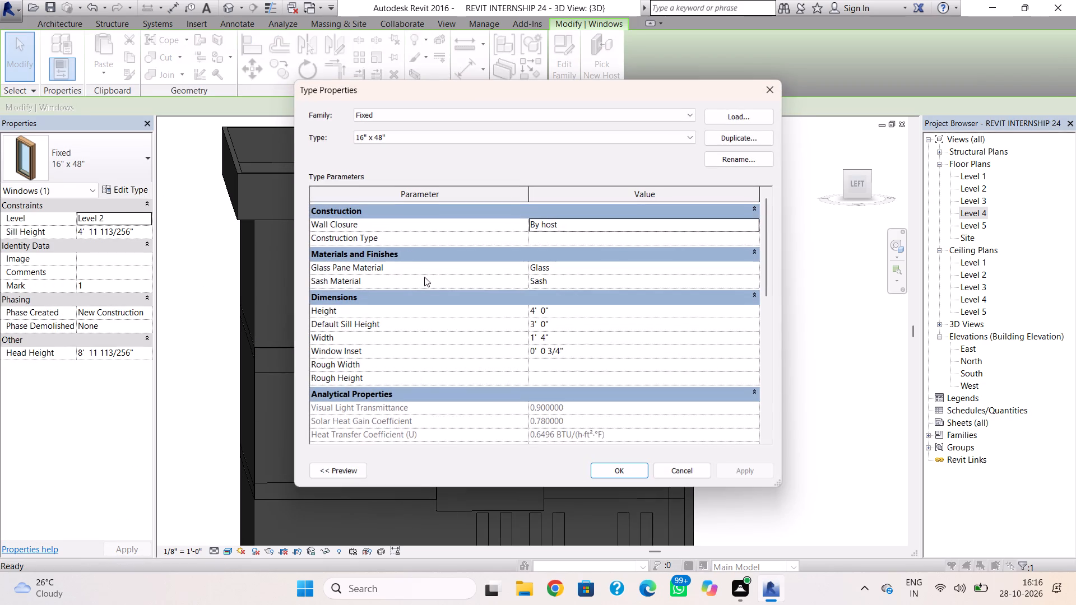
left_click(562, 311)
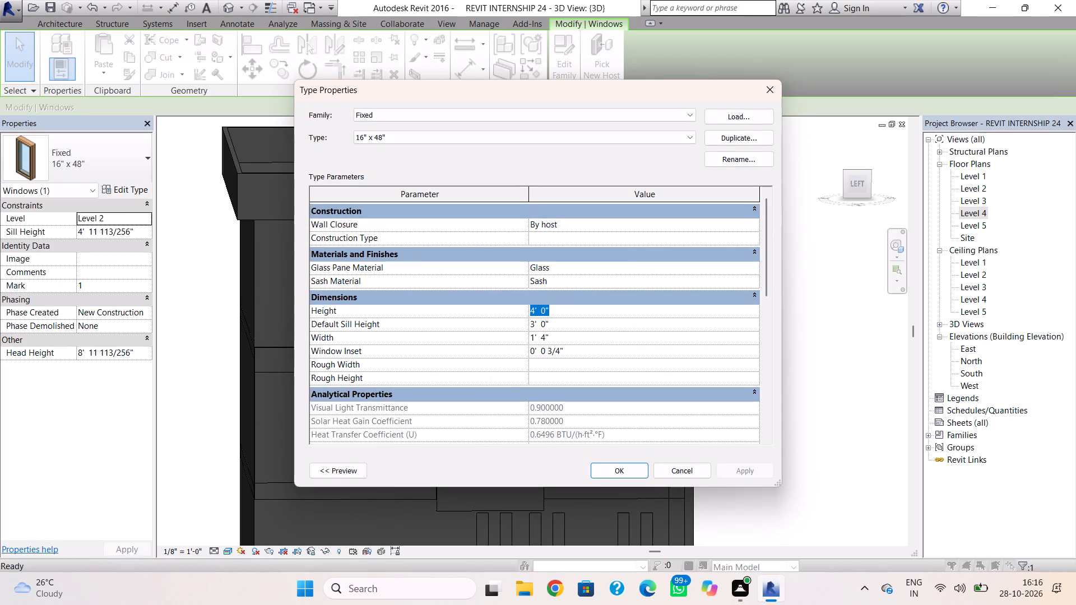
type("5'")
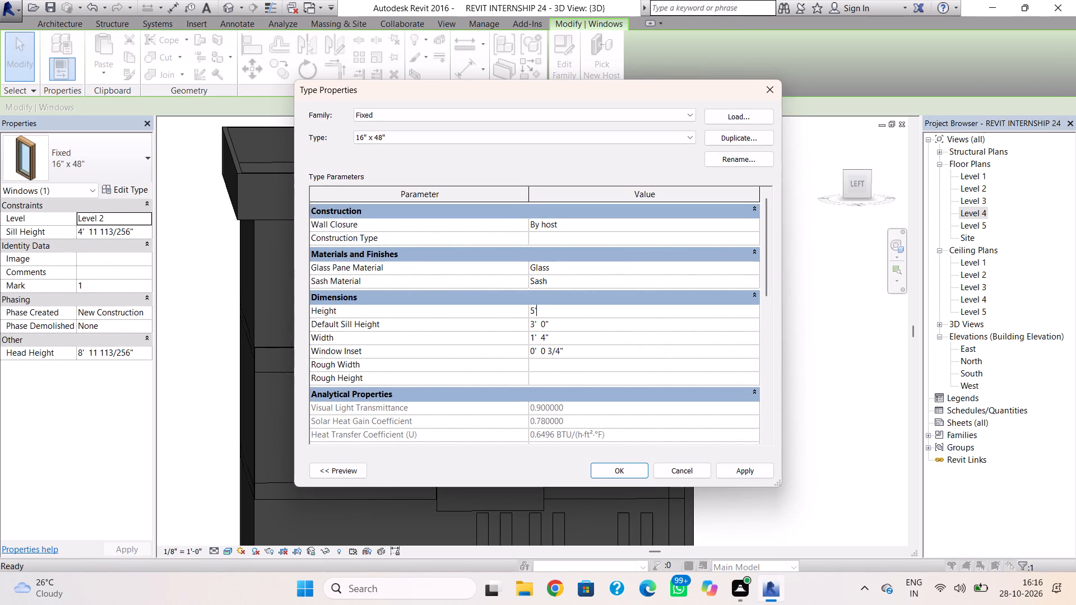
key("Return")
Set the width of the Fixed 16" x 48" window type to 2'-0" and apply the type changes.
scroll(559, 352, "down", 2)
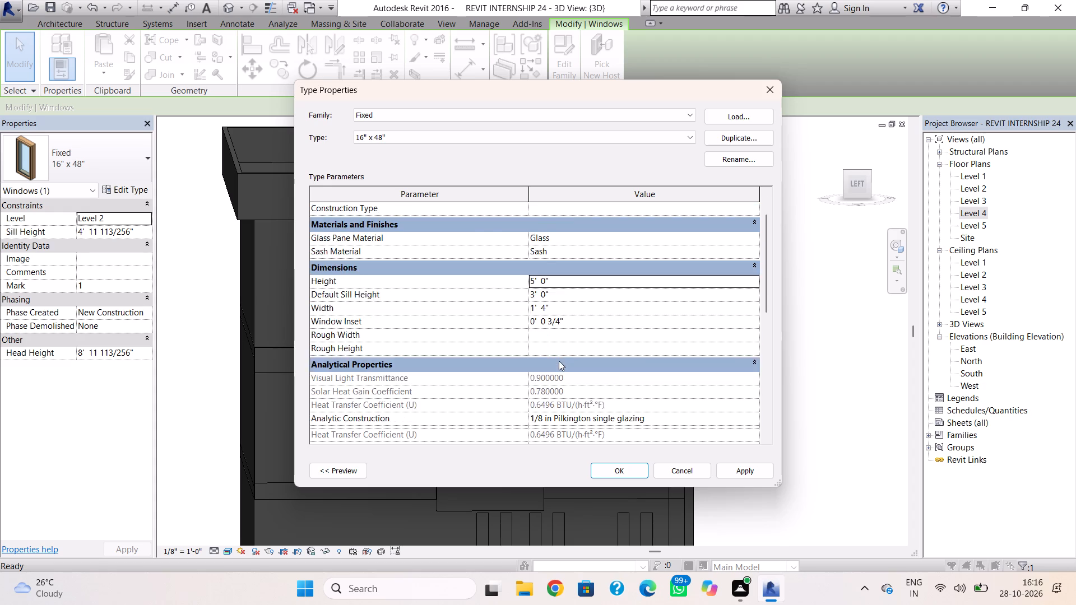
scroll(559, 361, "down", 3)
scroll(559, 369, "up", 4)
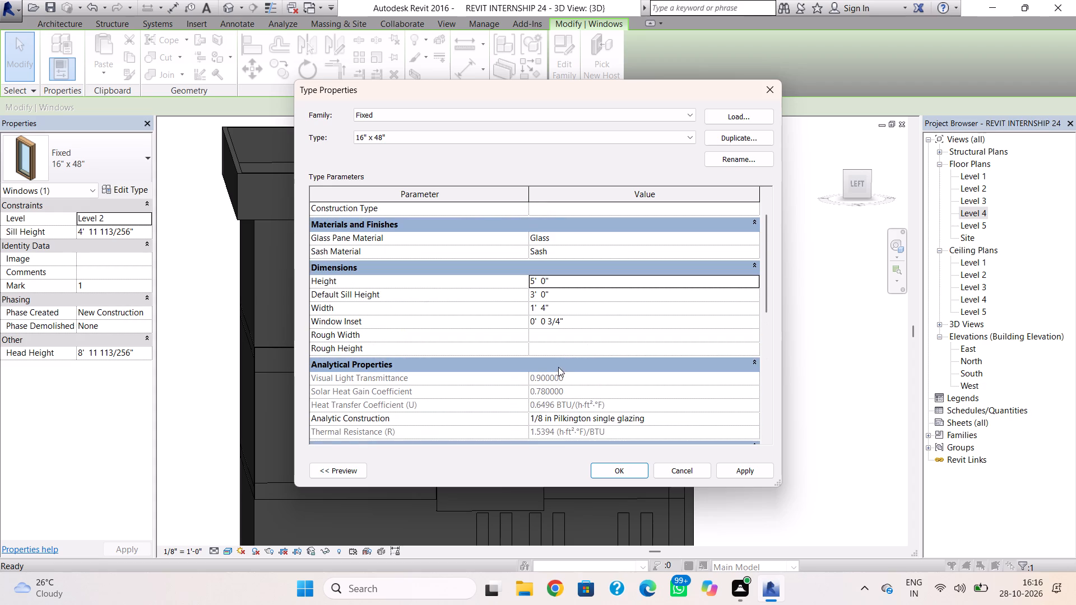
left_click(554, 307)
key("BackSpace")
key("BackSpace")
key("BackSpace")
key("BackSpace")
key("BackSpace")
key("BackSpace")
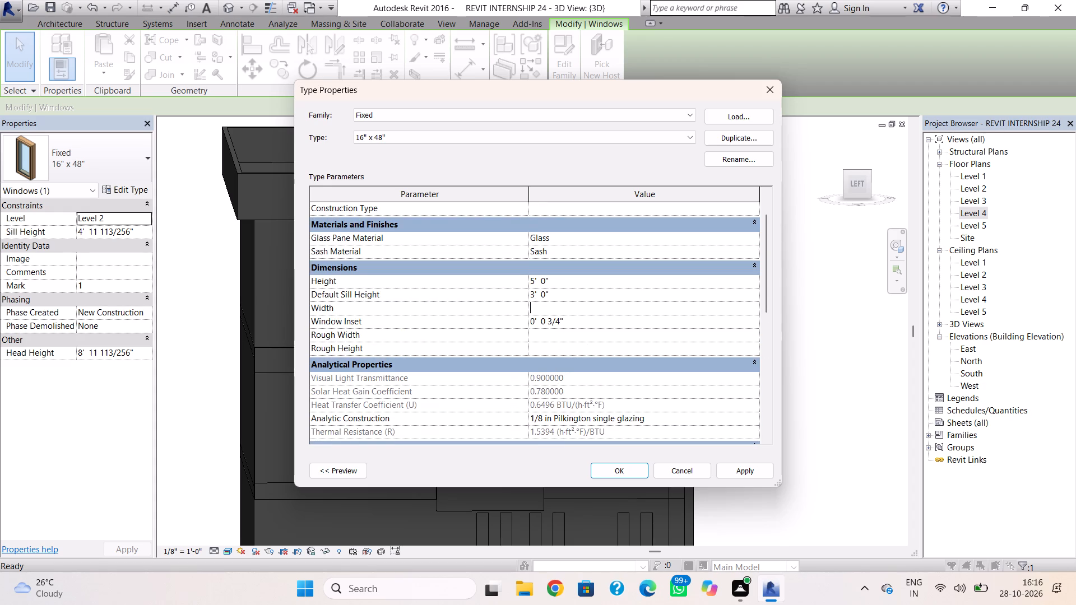
type("2'")
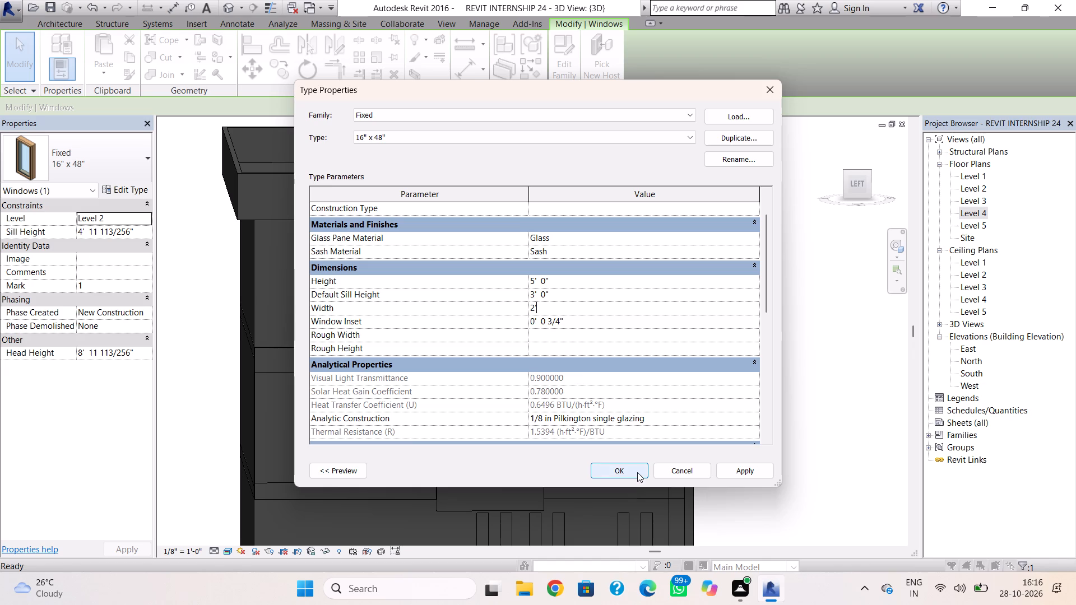
left_click(637, 471)
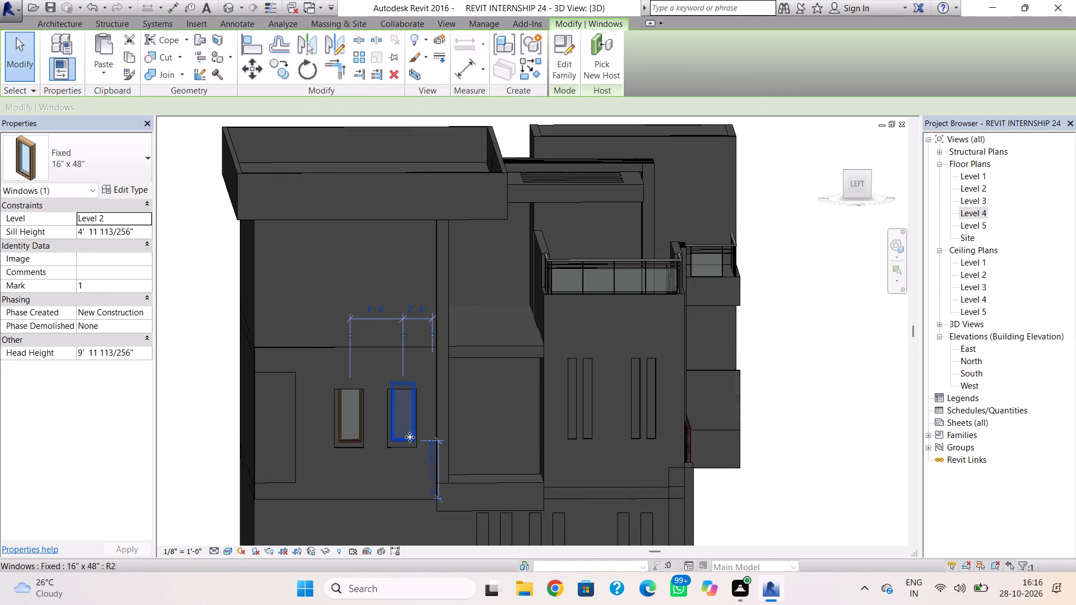
Nudge the window nearer the recessed bay down to a sill height of about 4'-5" within its opening.
key("Down")
key("Down")
key("Down")
key("Left")
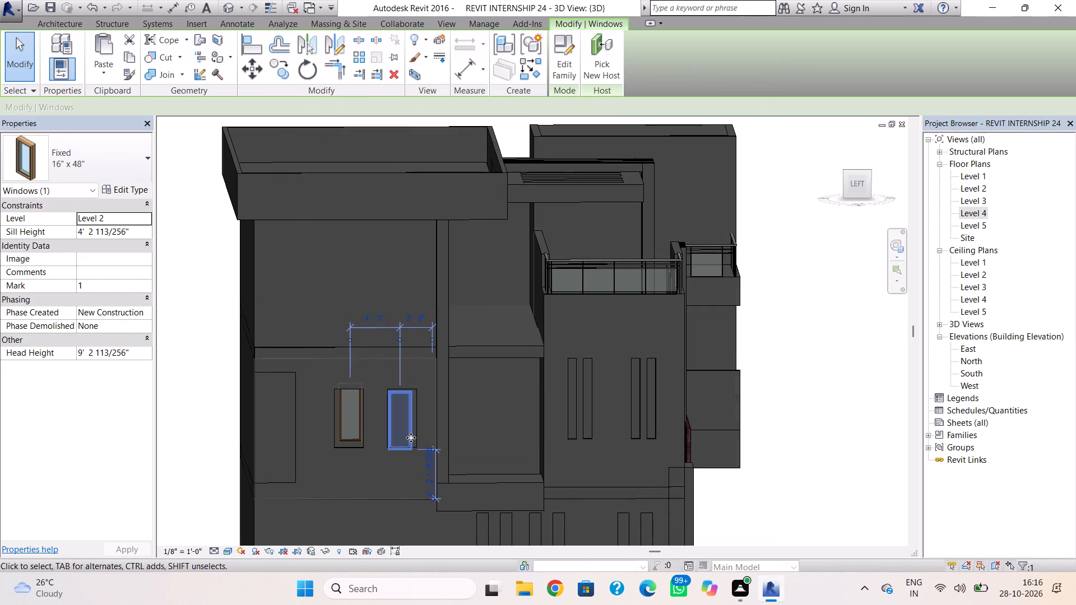
key("Up")
scroll(411, 438, "up", 3)
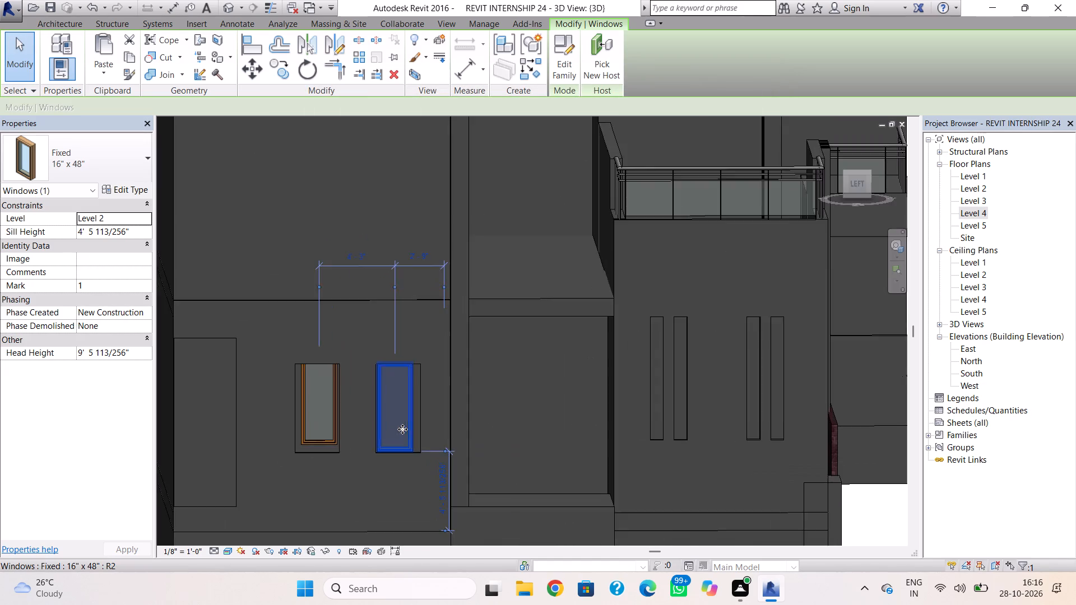
scroll(402, 427, "up", 3)
key("Right")
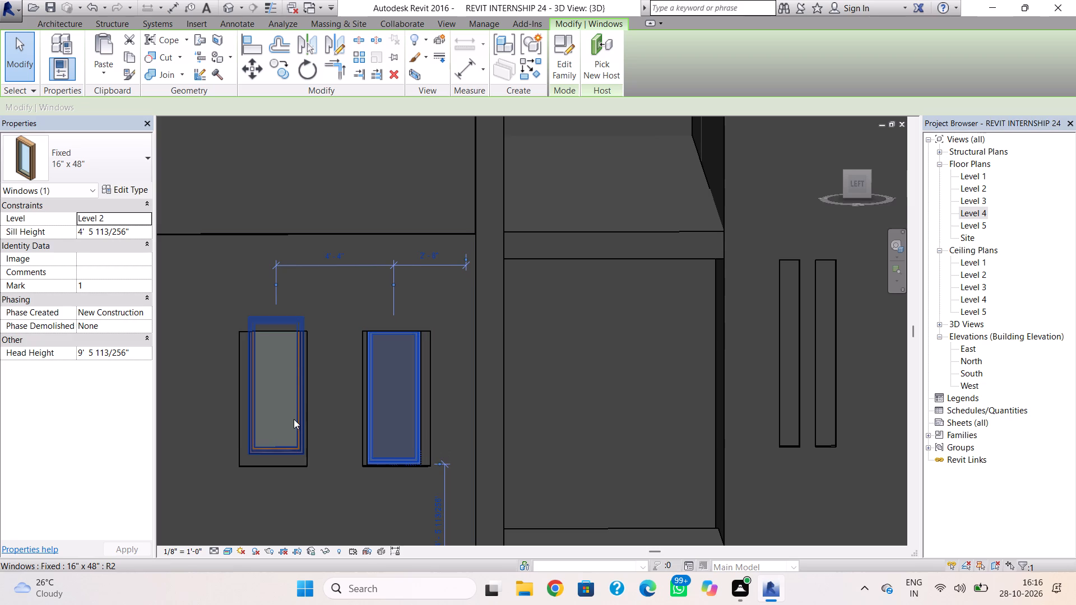
Nudge the other Level 2 window down to a sill height of about 4'-5" and slightly left in its opening.
left_click(294, 422)
left_click(123, 193)
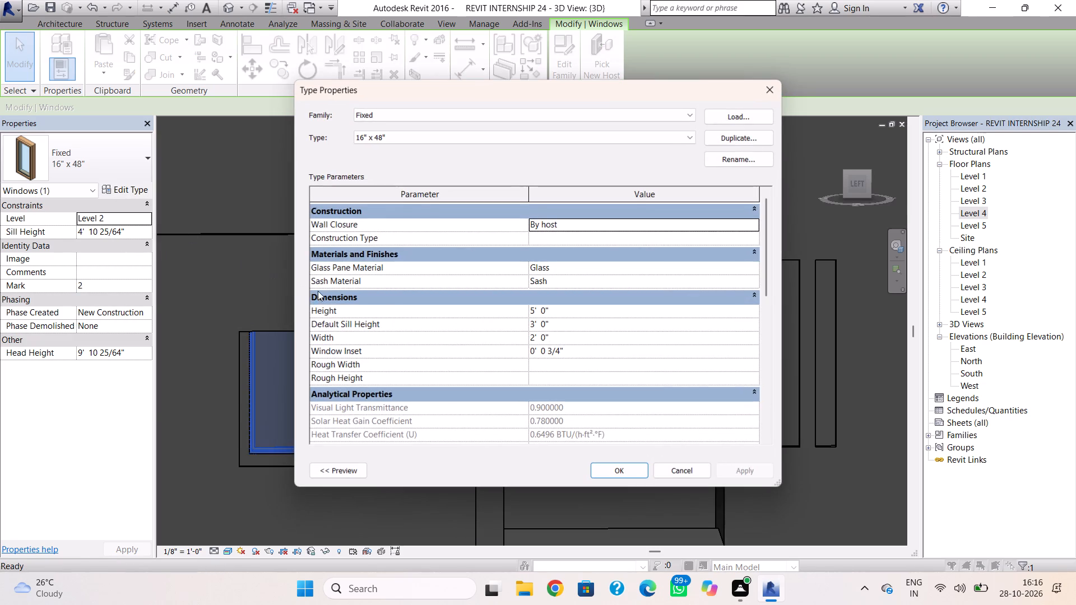
left_click(629, 467)
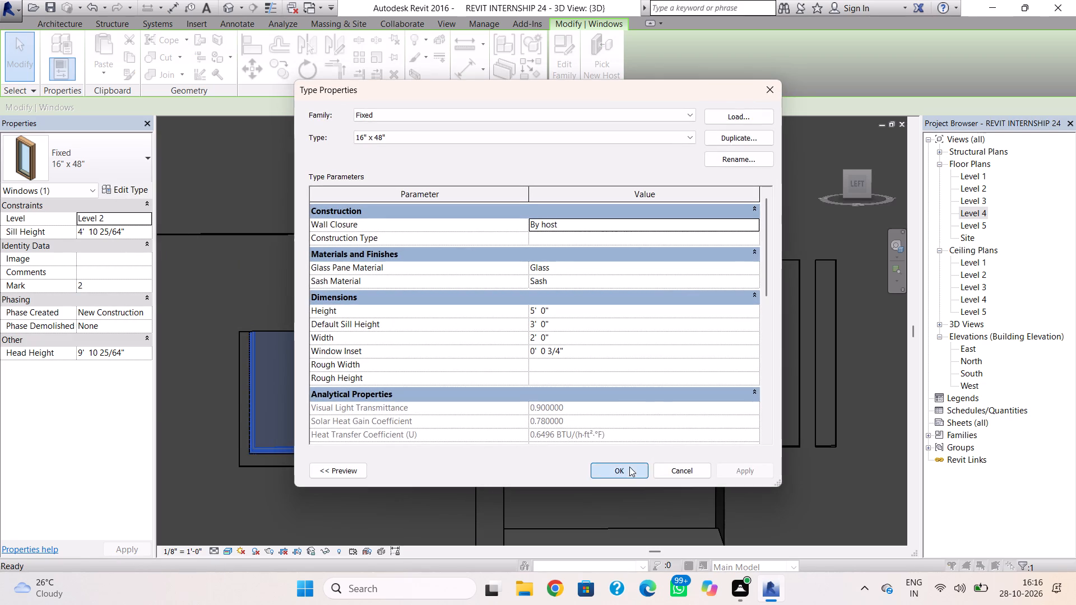
key("Down")
key("Down")
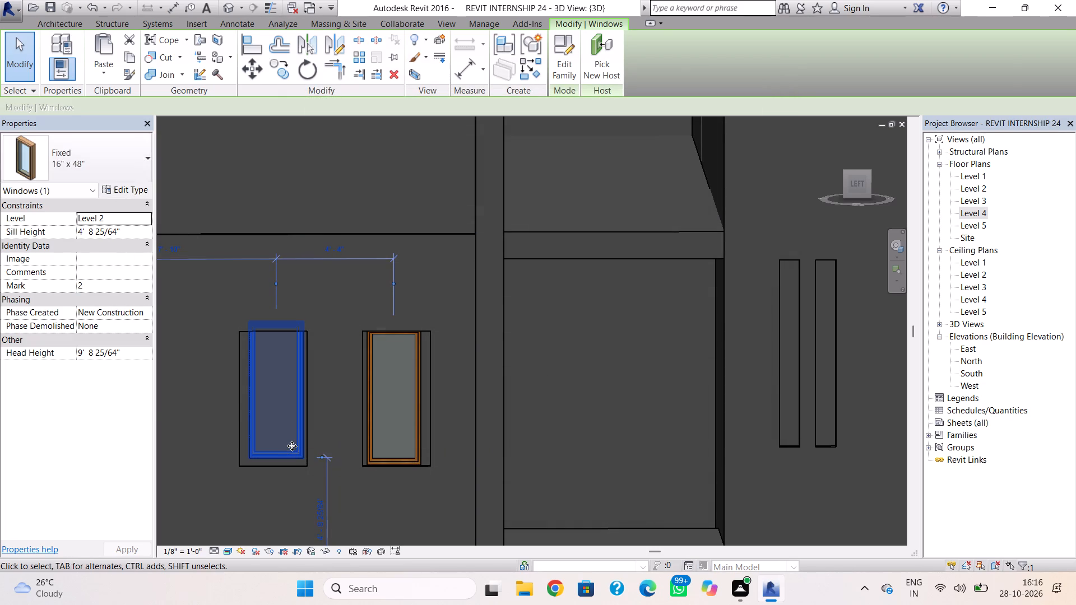
key("Down")
key("Down")
key("Down")
key("Left")
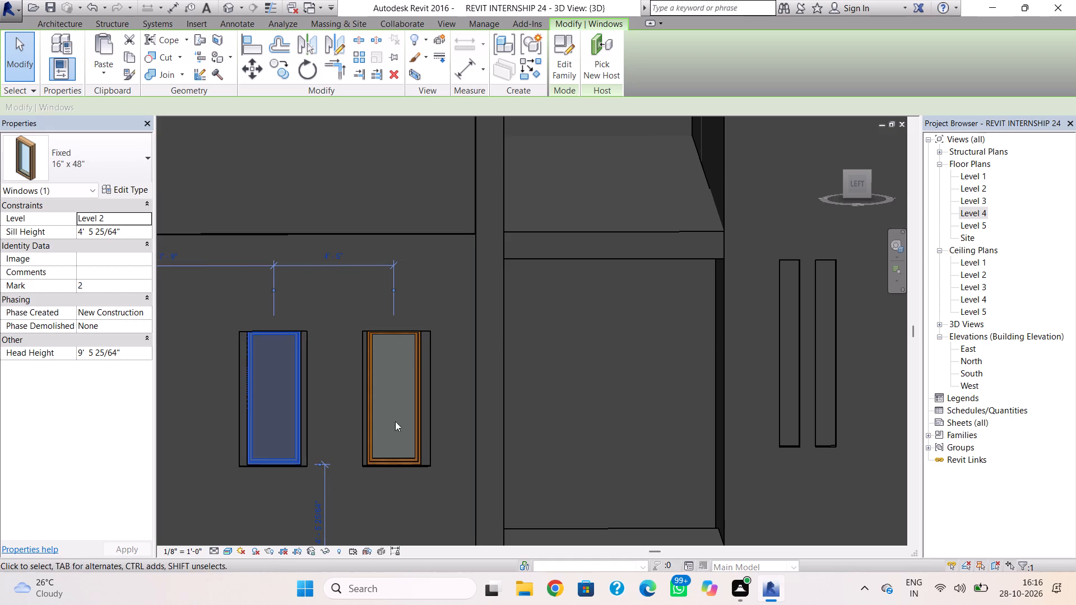
Nudge the window nearer the recessed bay slightly to the right to centre it in its opening.
left_click(424, 426)
key("Right")
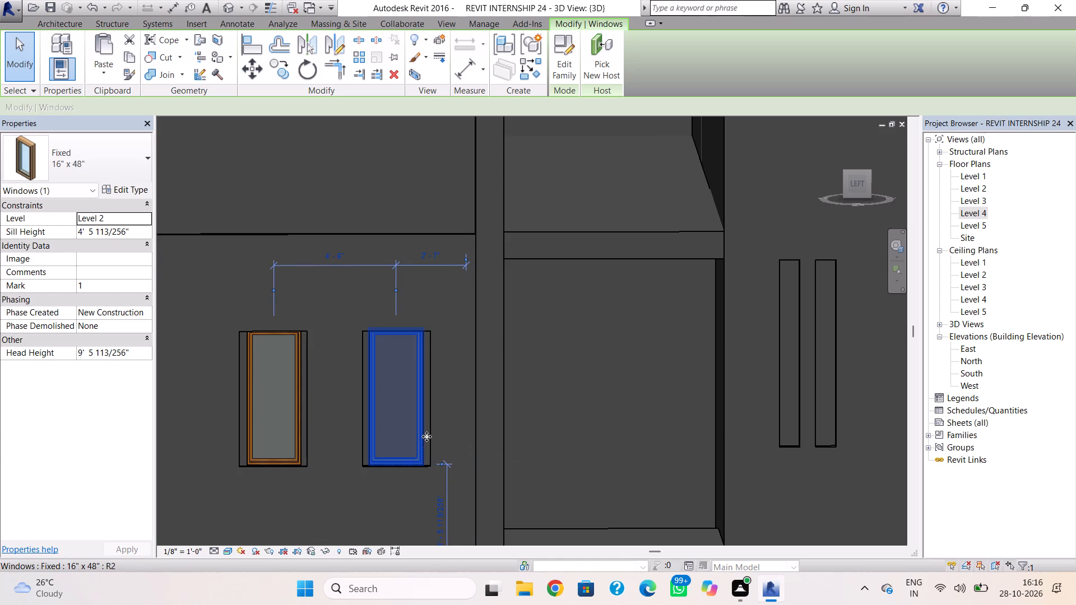
key("Down")
Reshape the in-place wall's opening nearer the recessed bay so its sides and top fit the window frame.
left_click(430, 434)
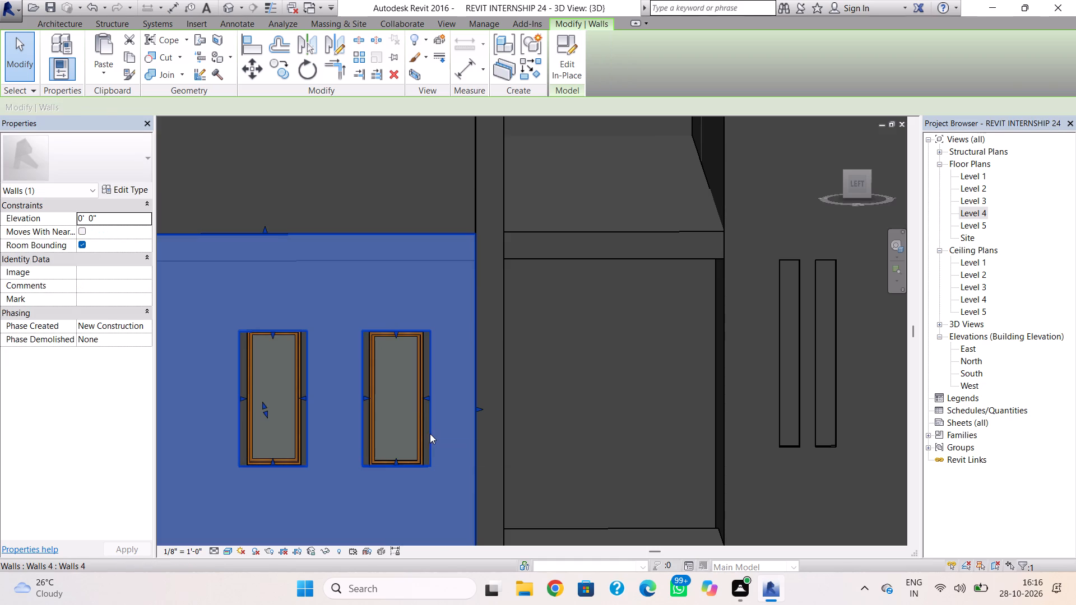
left_click(430, 434)
scroll(385, 316, "up", 4)
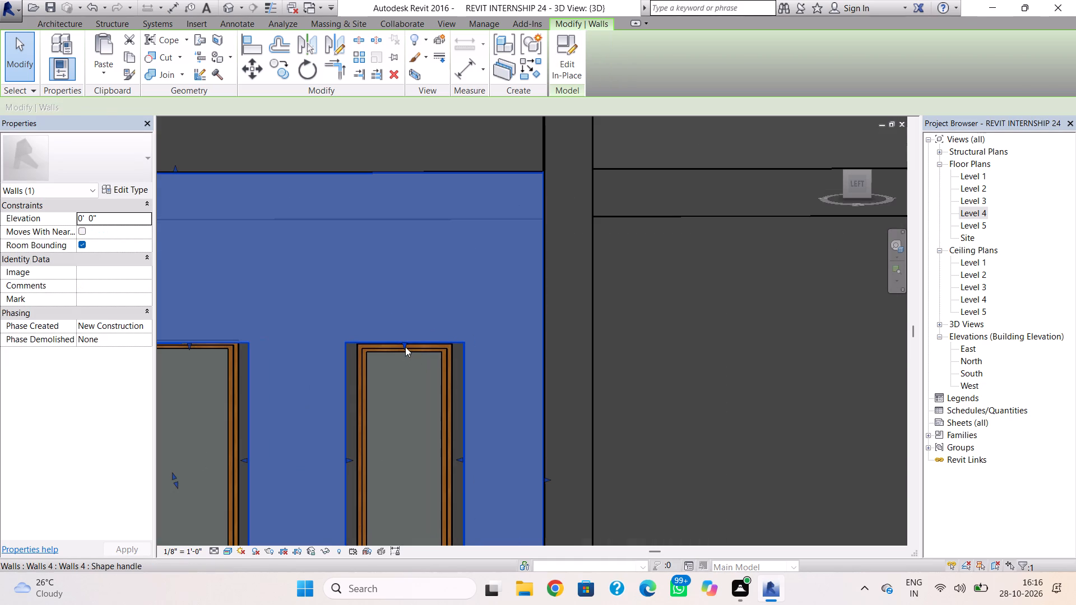
left_click_drag(405, 346, 406, 335)
scroll(437, 371, "down", 1)
middle_click_drag(437, 371, 465, 290)
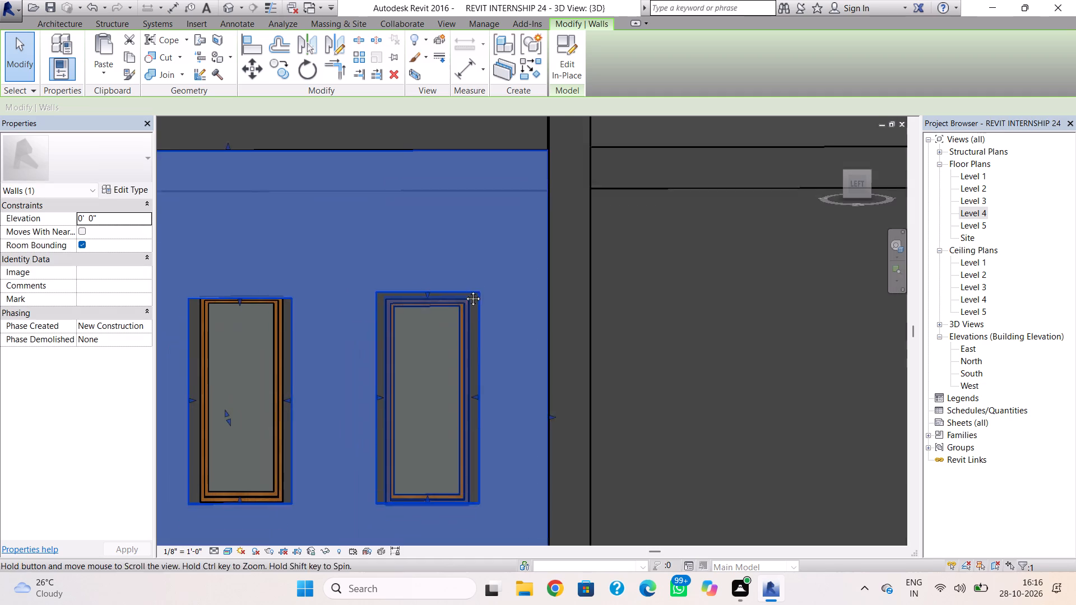
middle_click_drag(465, 290, 470, 268)
left_click(488, 342)
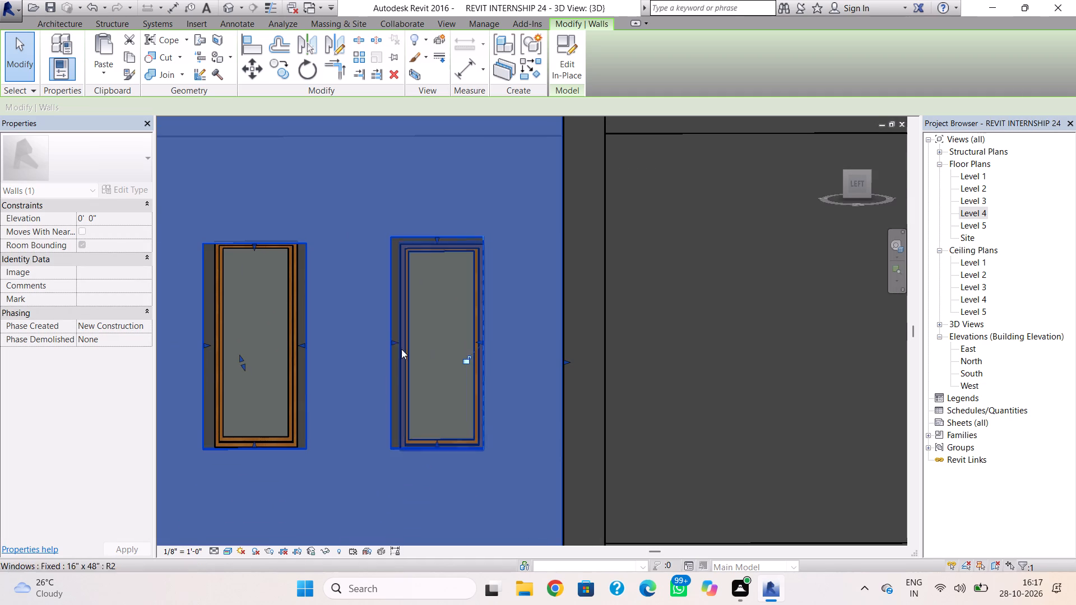
left_click_drag(395, 344, 403, 346)
left_click(442, 238)
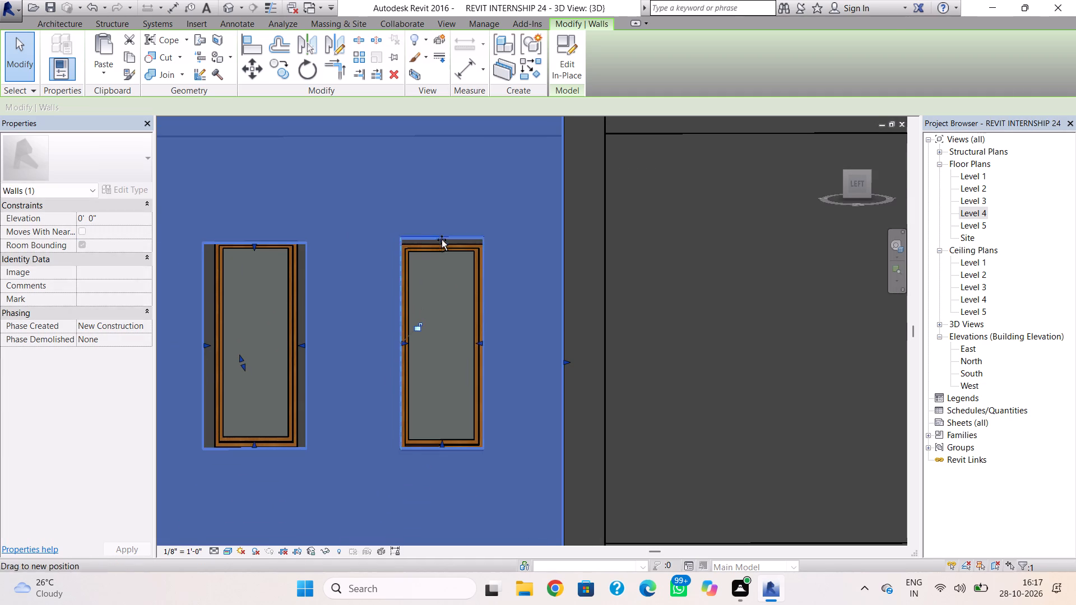
left_click(448, 208)
Pull in both sides of the wall's other small opening to meet its window frame.
left_click(310, 426)
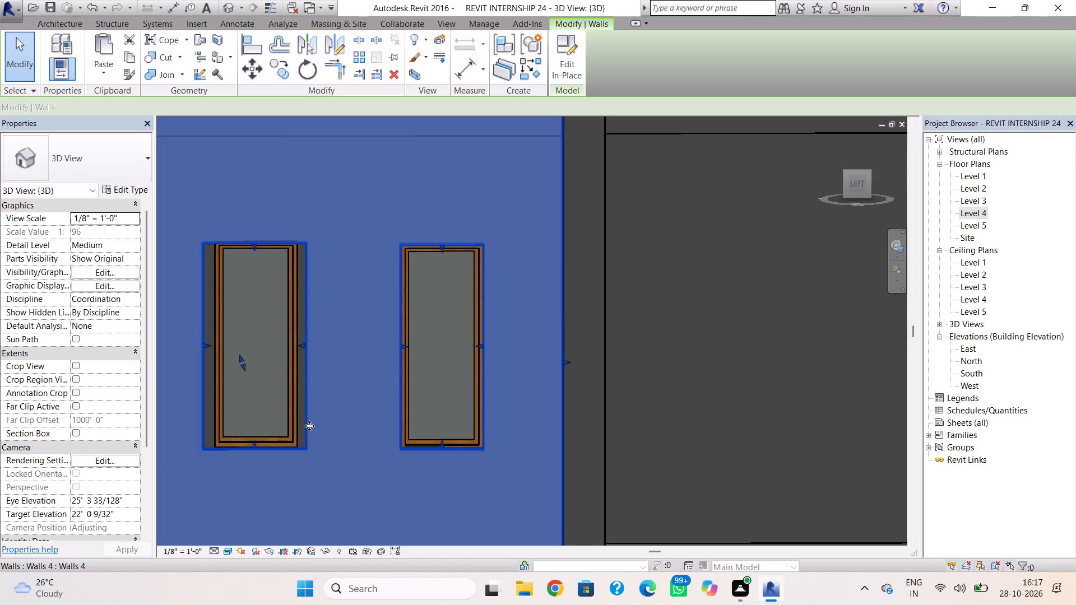
left_click(303, 343)
left_click(209, 343)
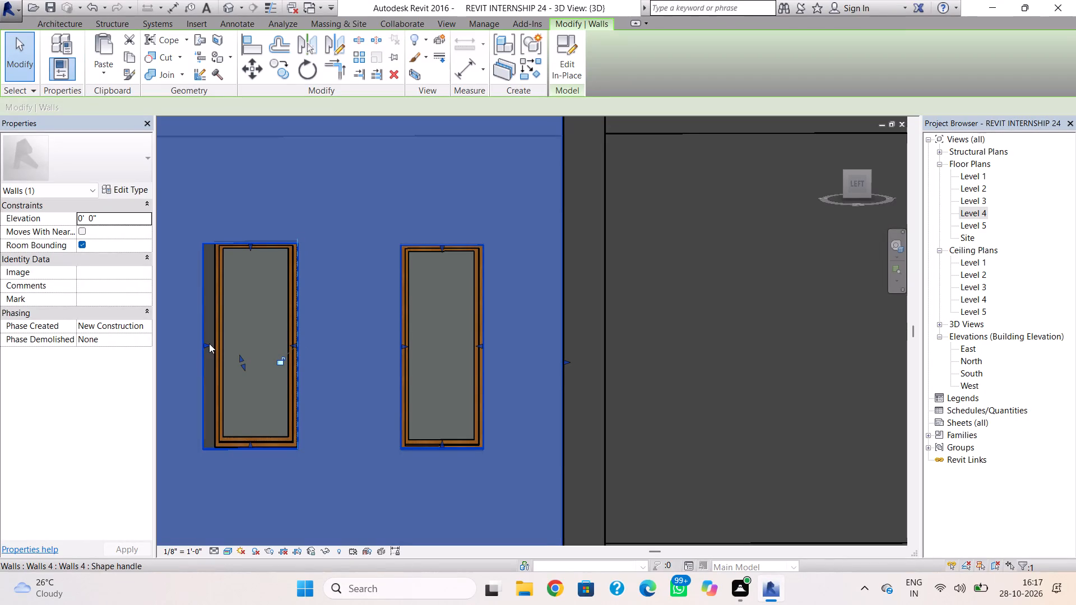
left_click(337, 323)
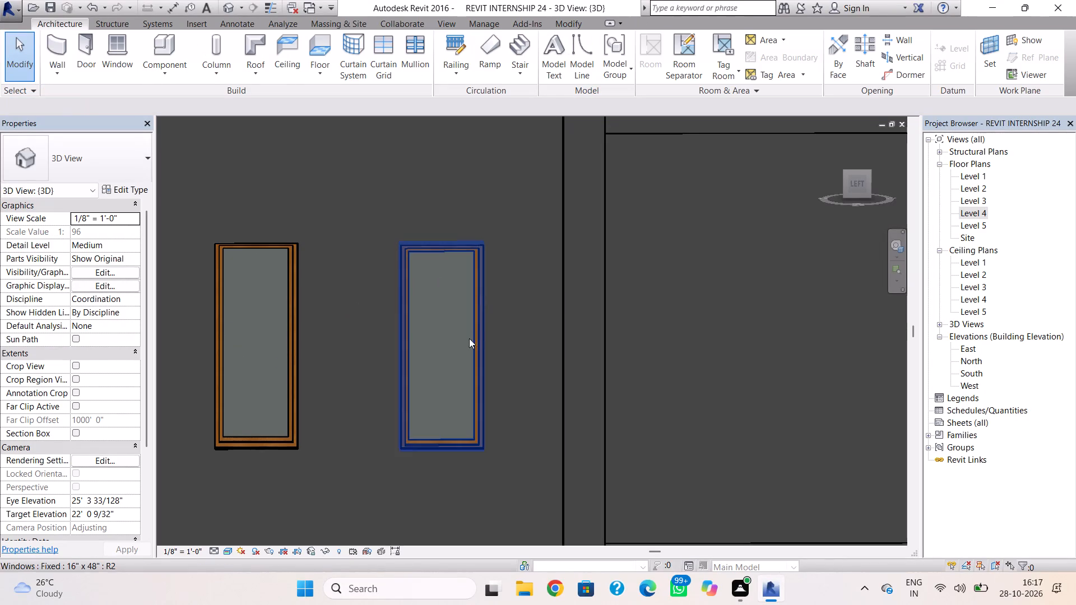
Start a Handrail - Rectangular railing path in the Level 2 plan with a 4'-5" line from the wall corner inside the projecting front bay.
scroll(499, 291, "down", 6)
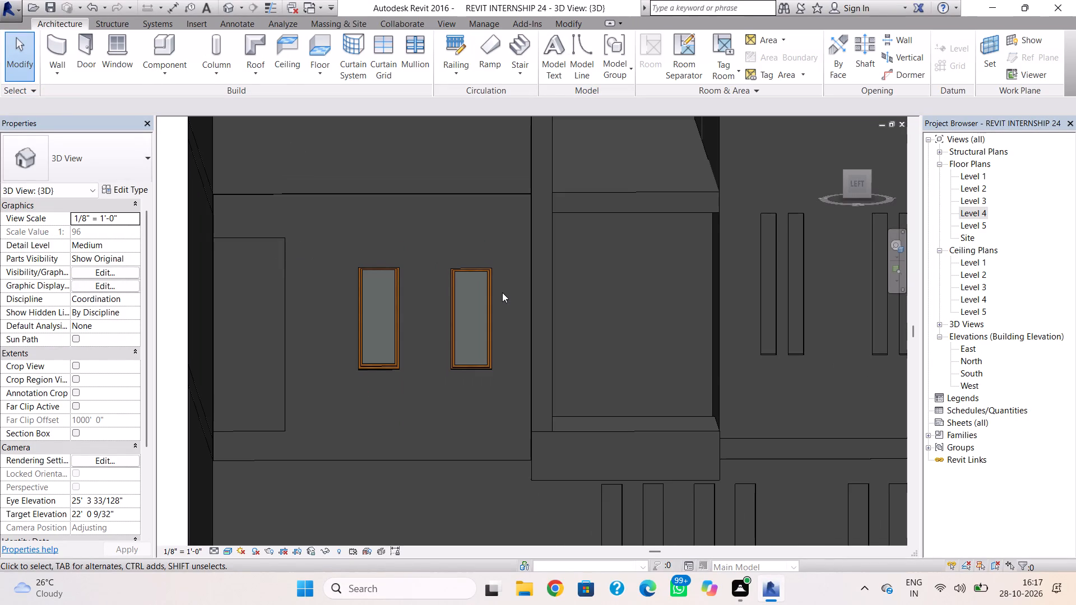
scroll(549, 252, "down", 1, "shift")
right_click_drag(549, 252, 387, 292, "shift")
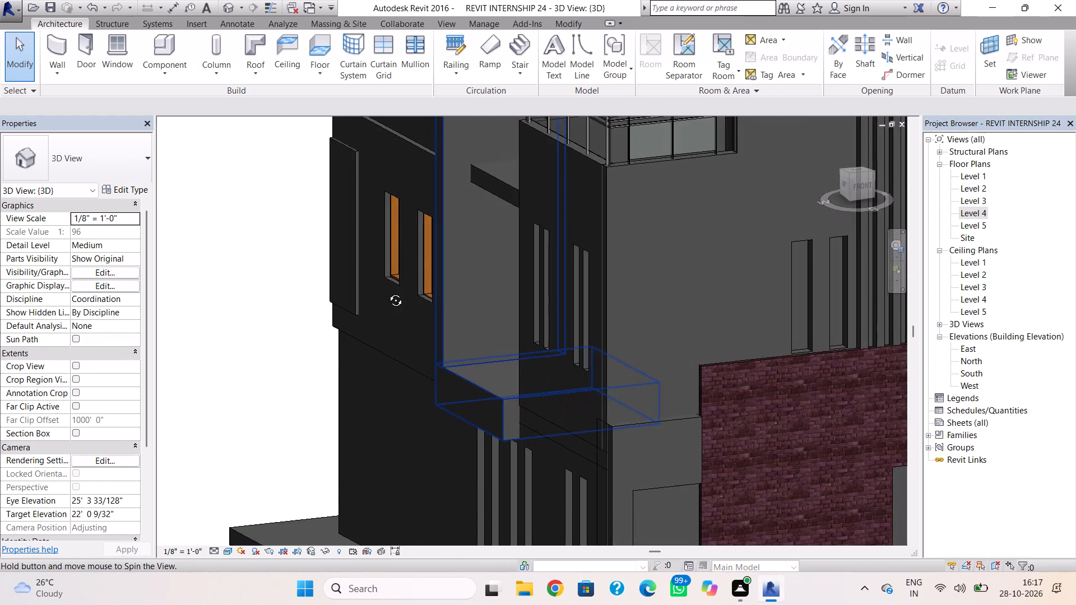
right_click_drag(387, 292, 385, 291, "shift")
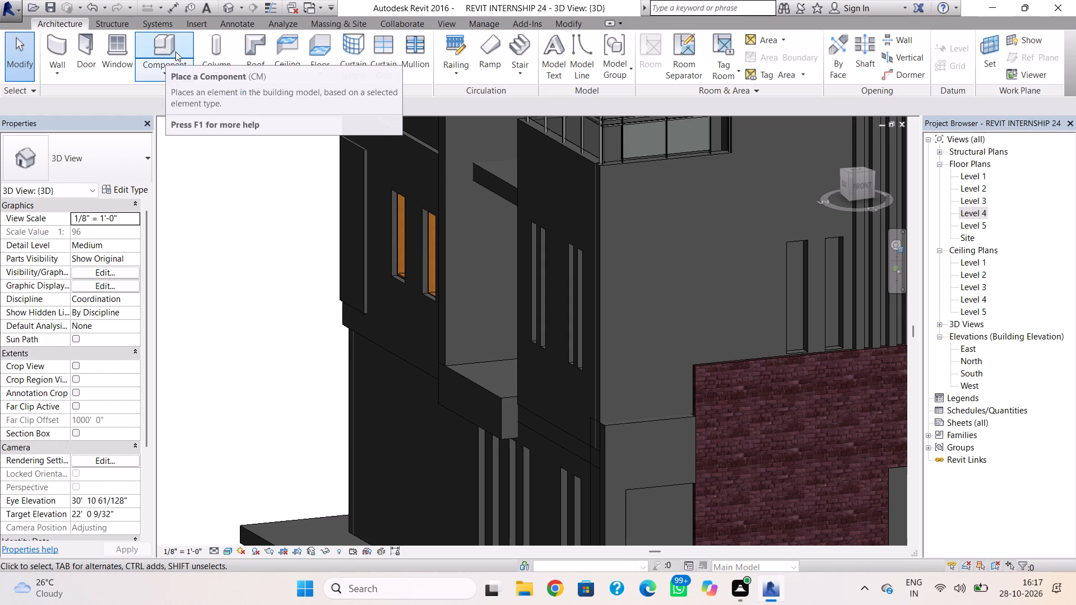
left_click(462, 41)
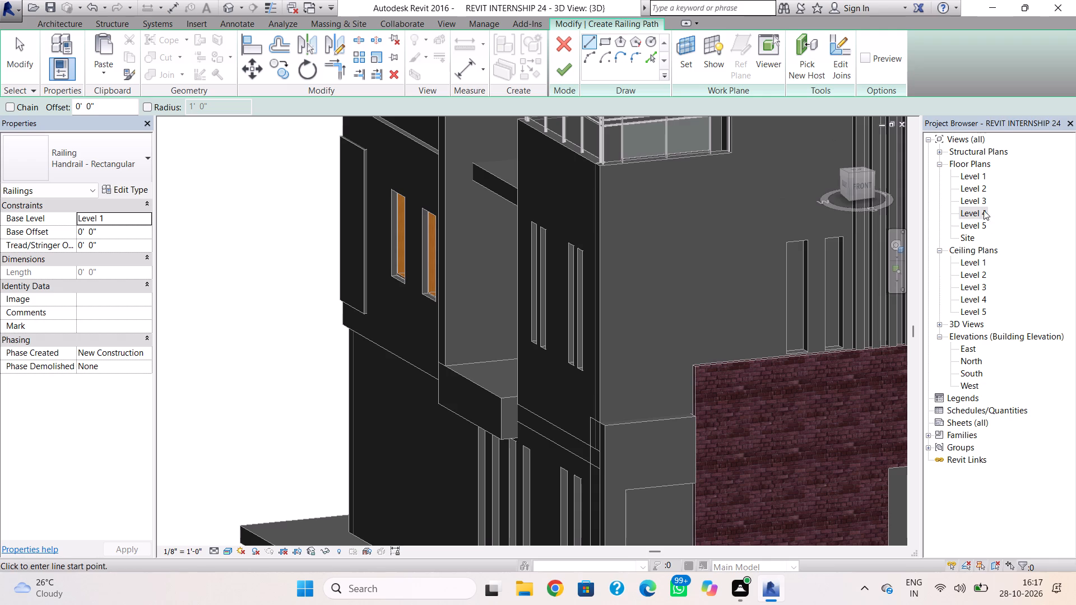
double_click(976, 189)
scroll(770, 263, "down", 4)
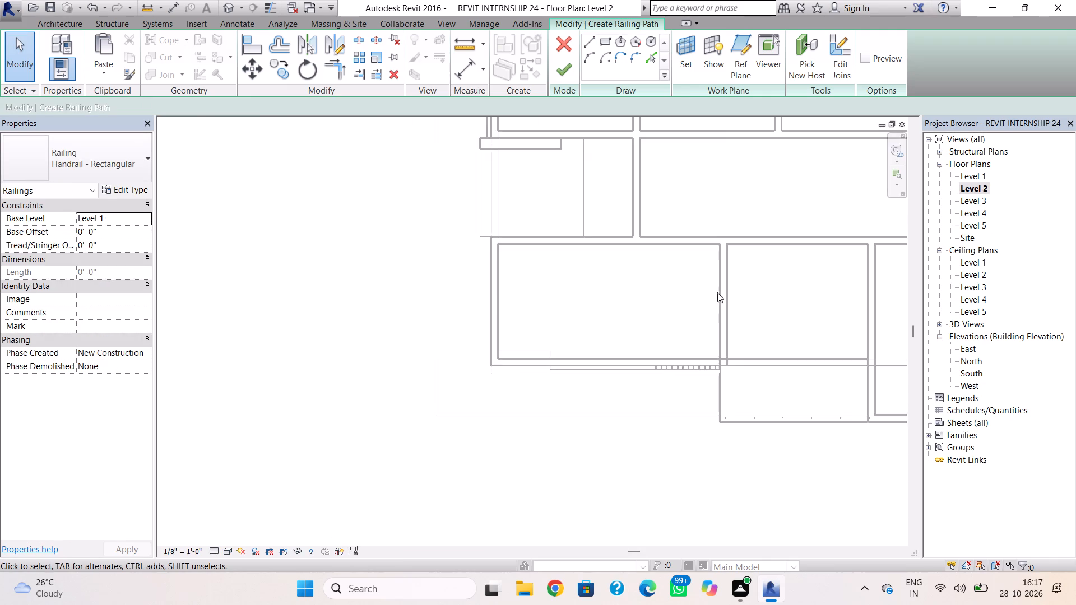
scroll(738, 306, "down", 1)
middle_click_drag(740, 308, 663, 259)
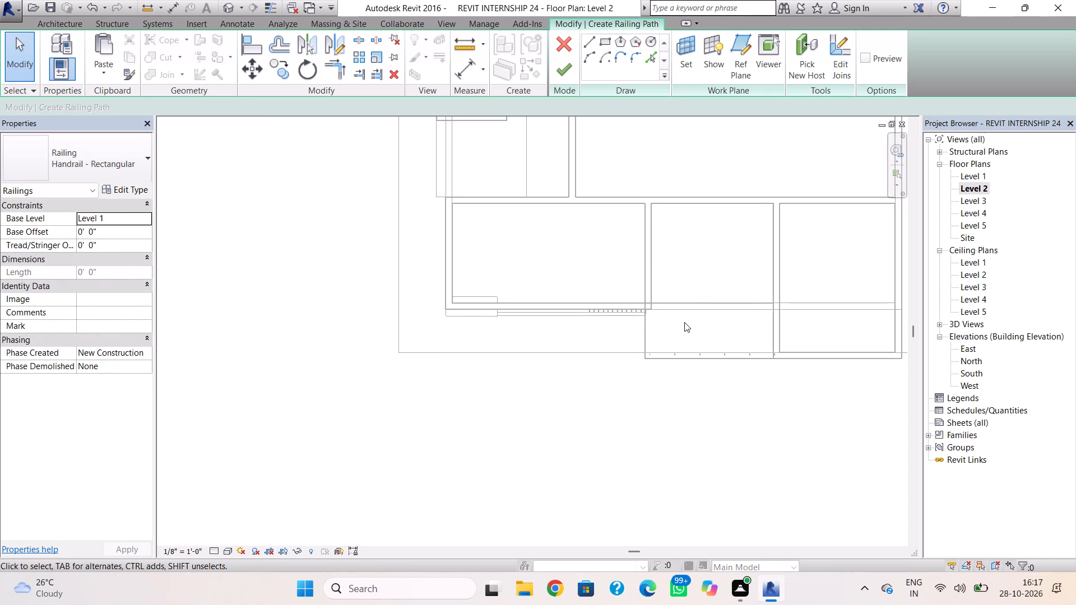
left_click(588, 41)
scroll(656, 309, "up", 7)
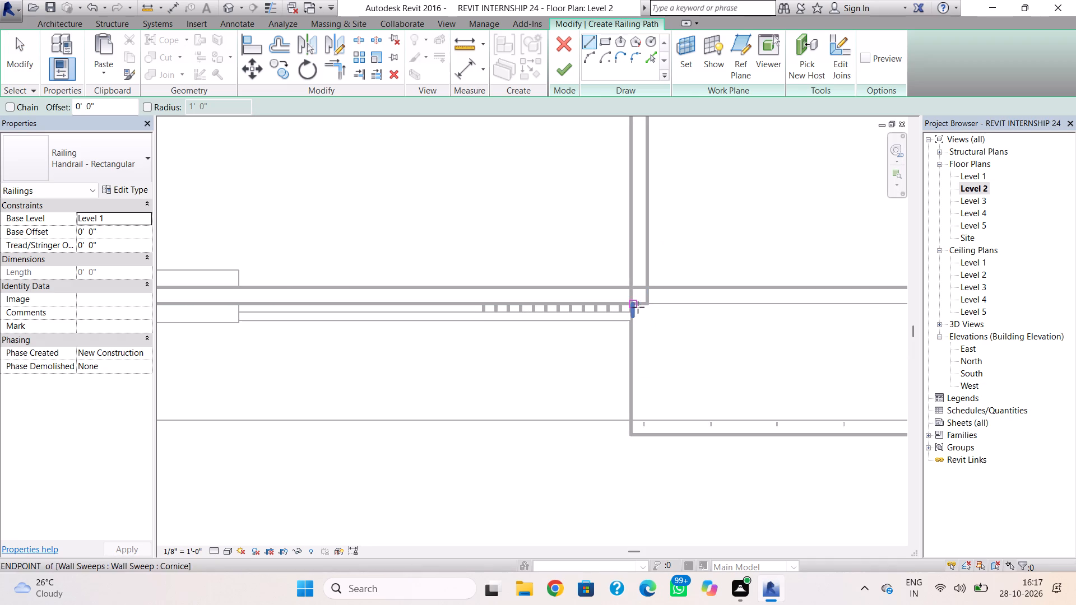
scroll(641, 307, "up", 4)
left_click(643, 306)
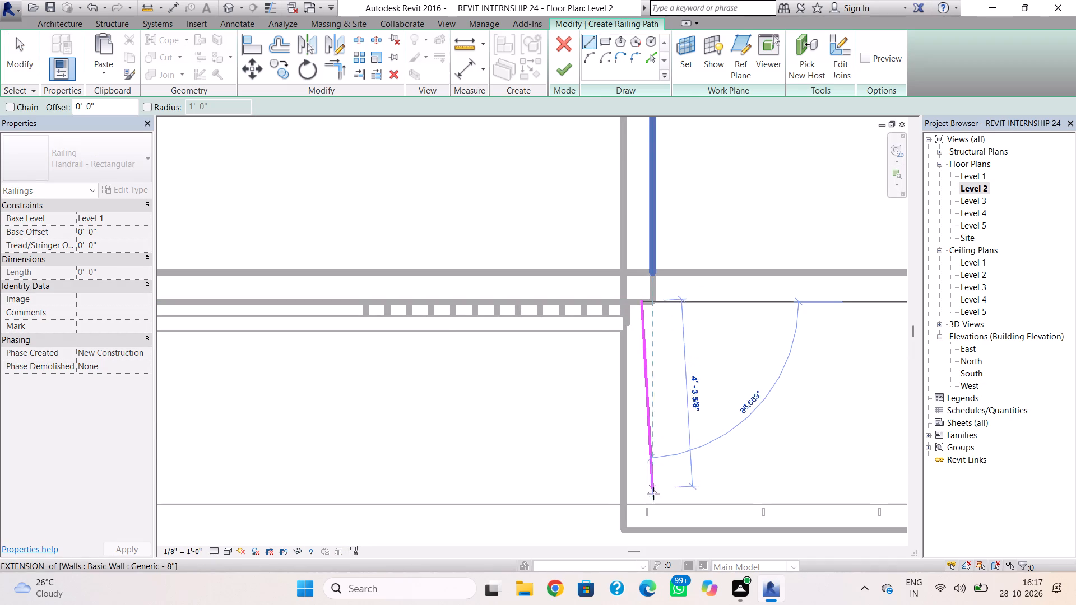
left_click(648, 494)
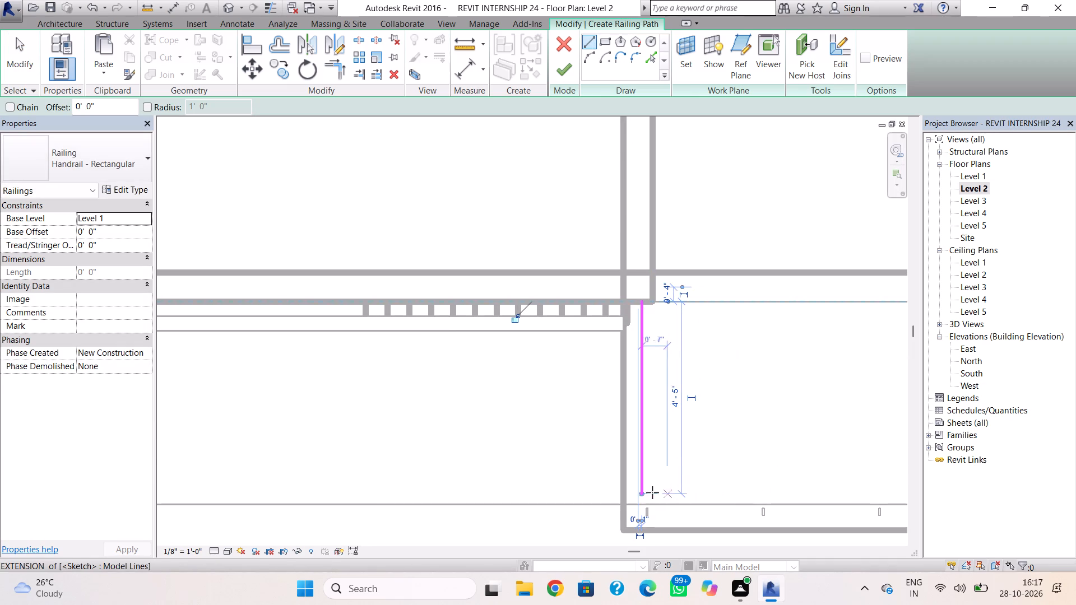
Continue the railing path 13'-4" along the bay's front edge to the cross wall and finish the railing.
left_click(646, 494)
scroll(756, 490, "down", 2)
middle_click_drag(756, 490, 444, 438)
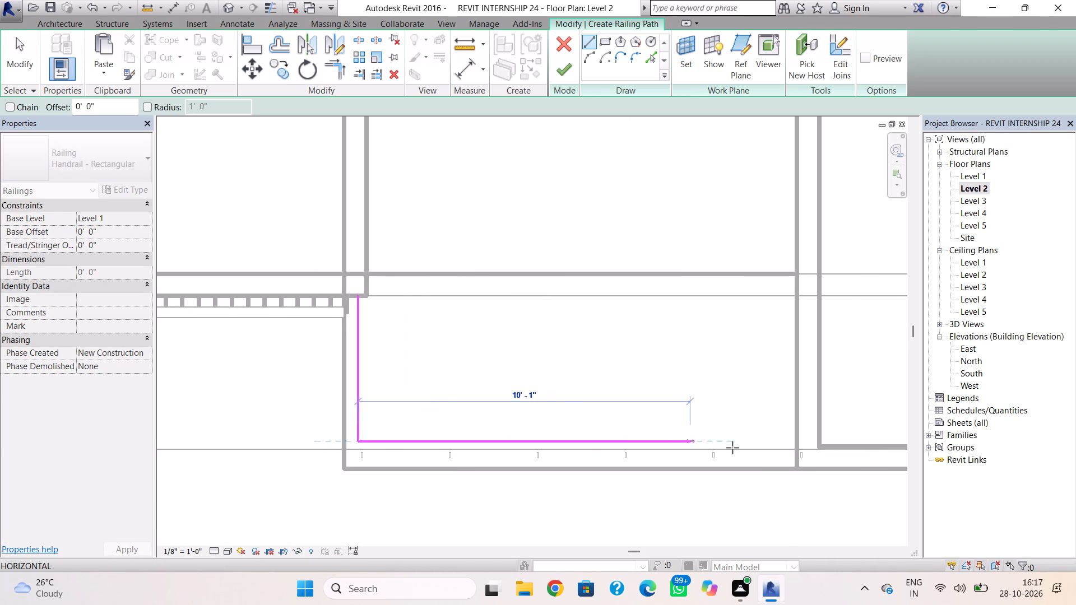
left_click(793, 441)
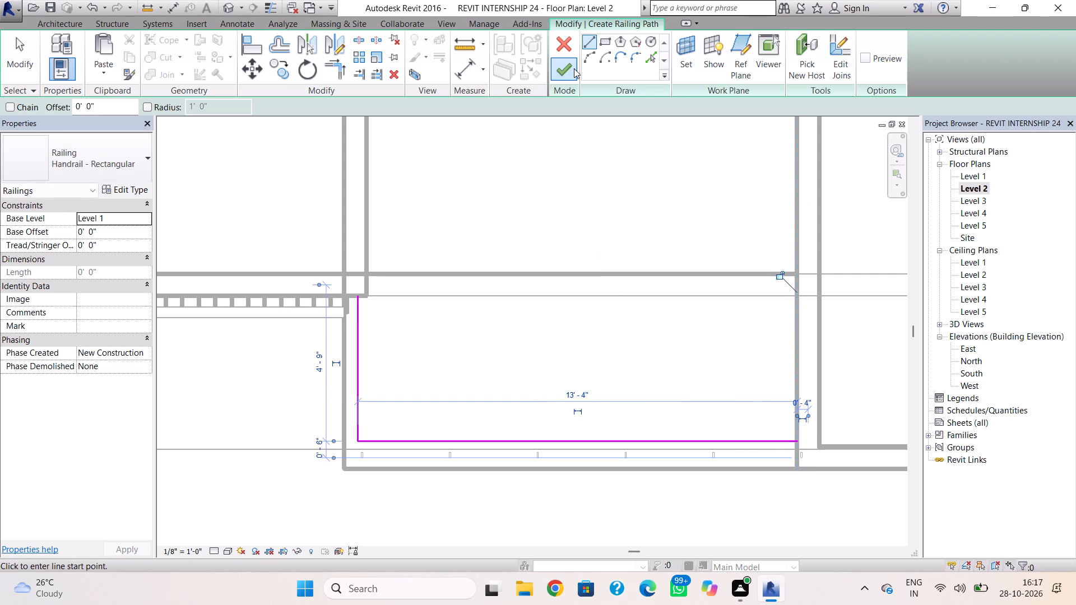
left_click(574, 68)
Save the project while returning to the default 3D view.
left_click(235, 5)
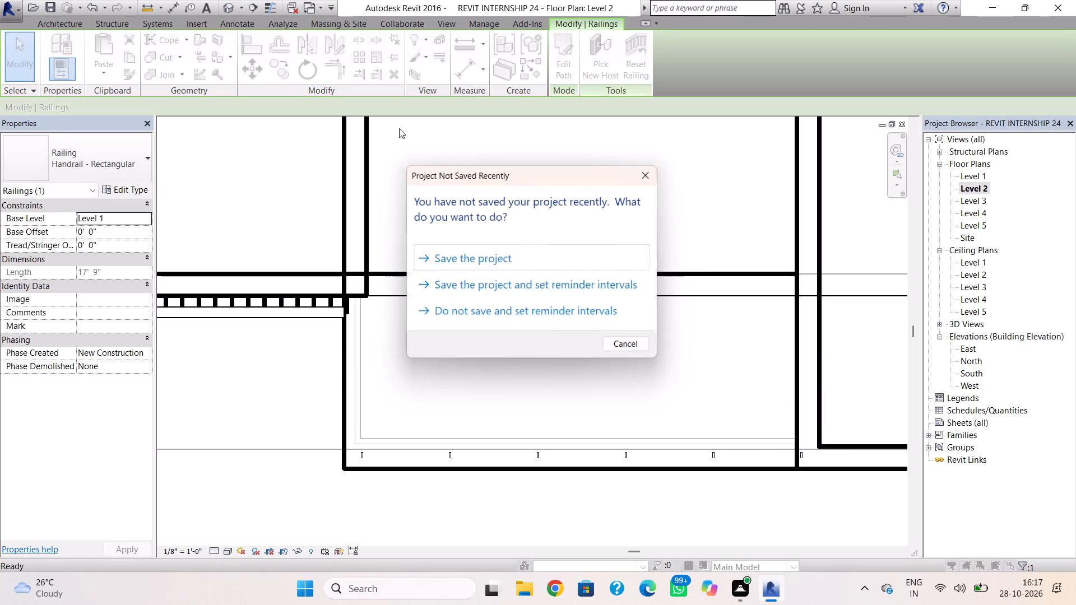
left_click(559, 255)
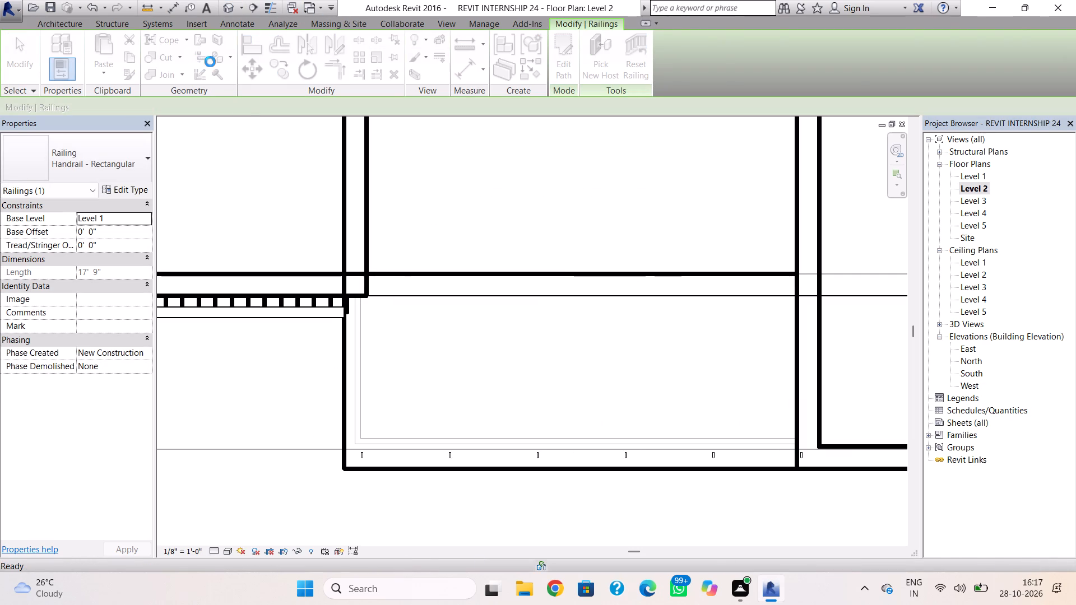
Delete the Handrail - Rectangular railing standing at ground level in front of the front wall in the 3D view.
scroll(481, 415, "down", 2)
middle_click_drag(483, 399, 498, 335)
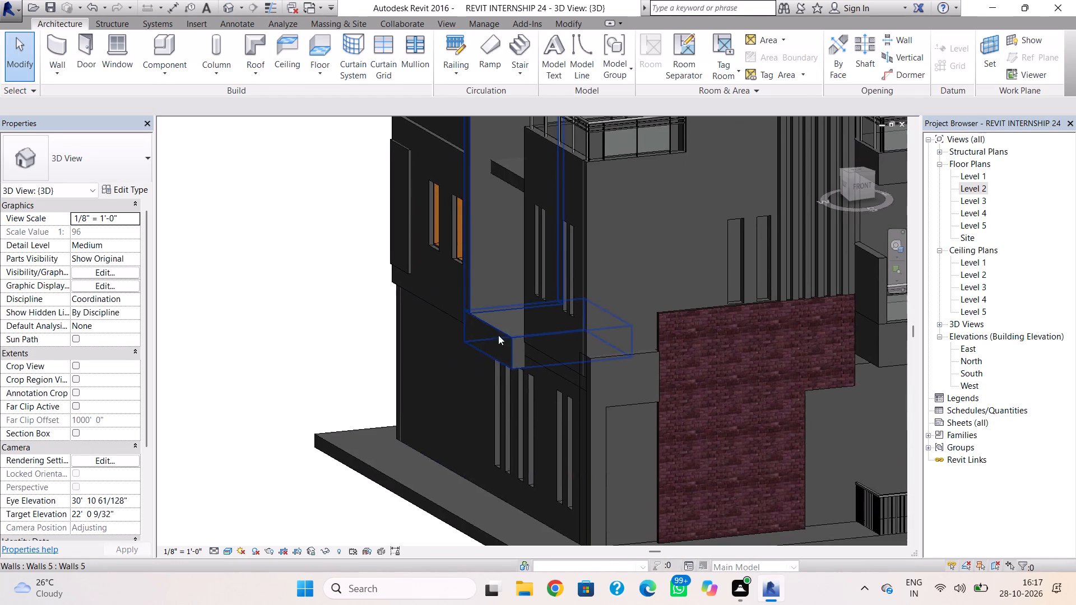
scroll(507, 399, "down", 3)
middle_click_drag(514, 414, 517, 438)
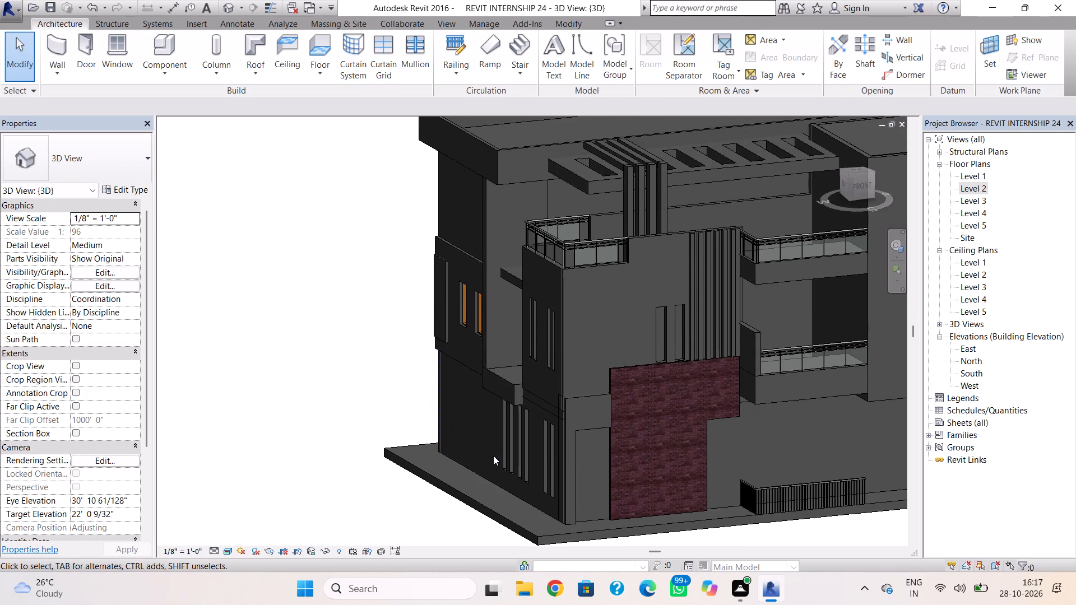
right_click_drag(493, 455, 631, 485)
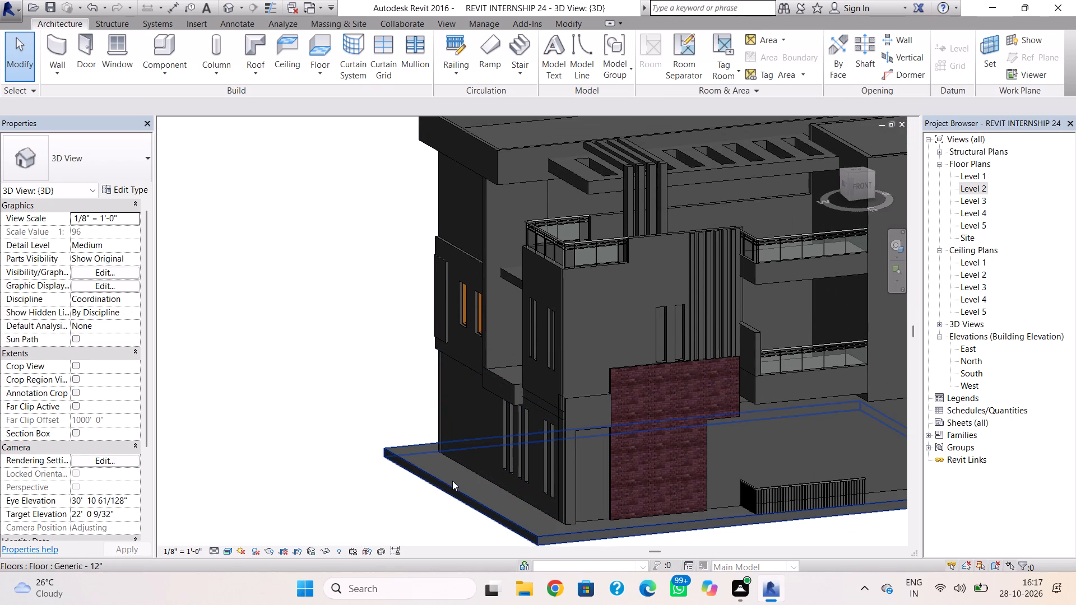
right_click_drag(452, 481, 447, 525, "shift")
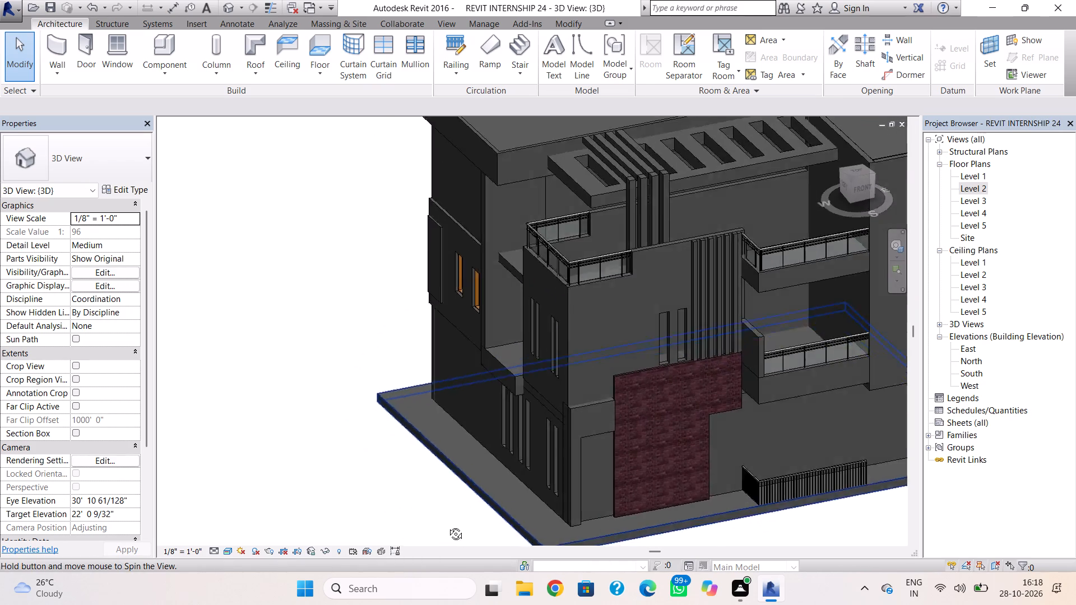
right_click_drag(447, 525, 521, 493, "shift")
left_click(789, 466)
key("Escape")
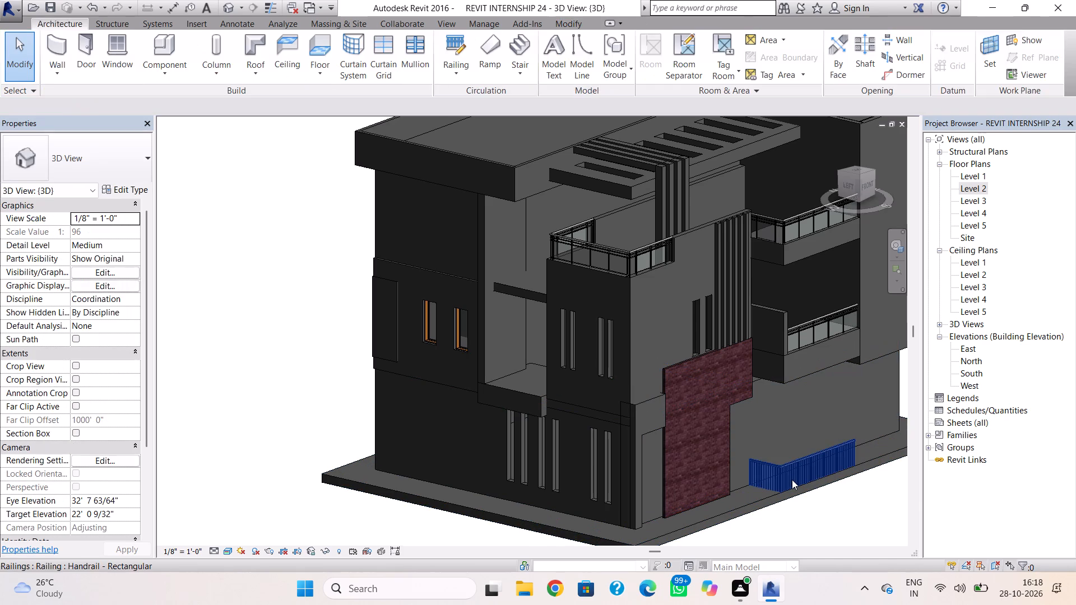
left_click(792, 480)
key("Delete")
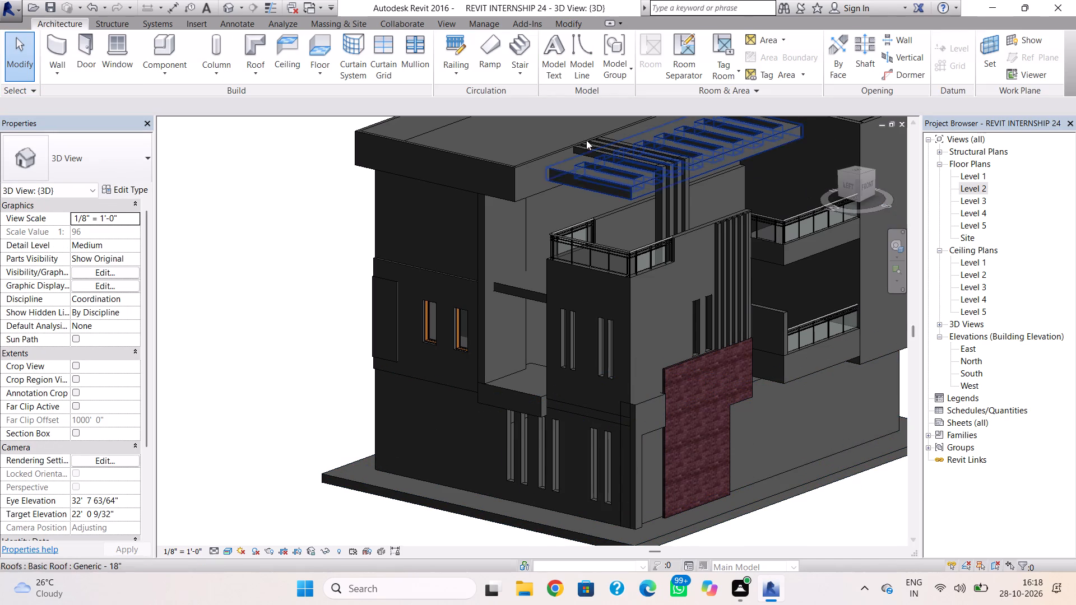
Start a Handrail - Rectangular railing in the Level 2 plan with a path line about 7'-11" long across the left facade's recessed balcony.
left_click(225, 11)
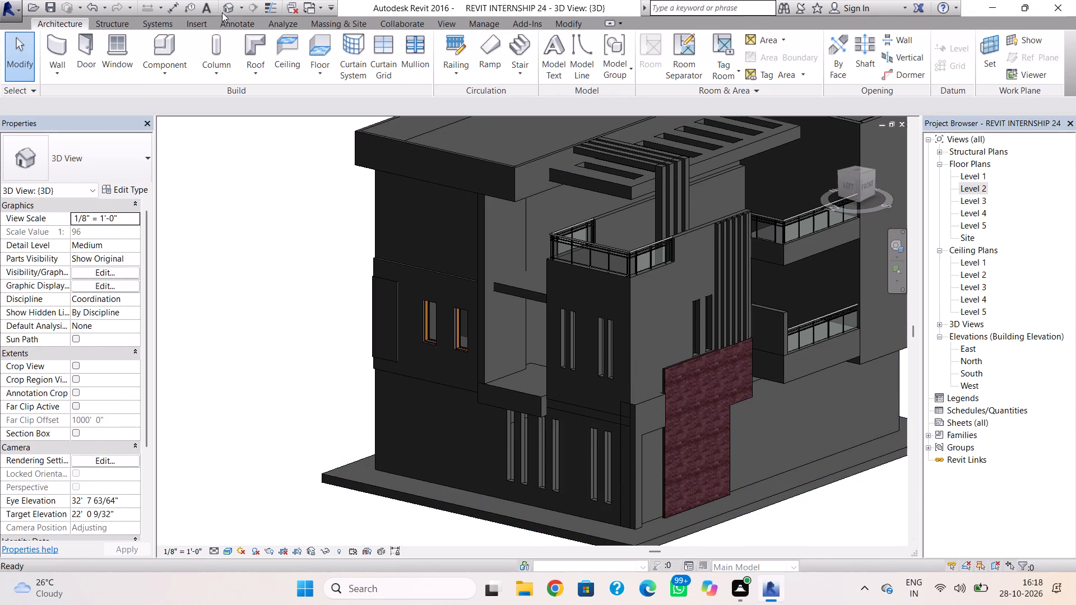
double_click(968, 190)
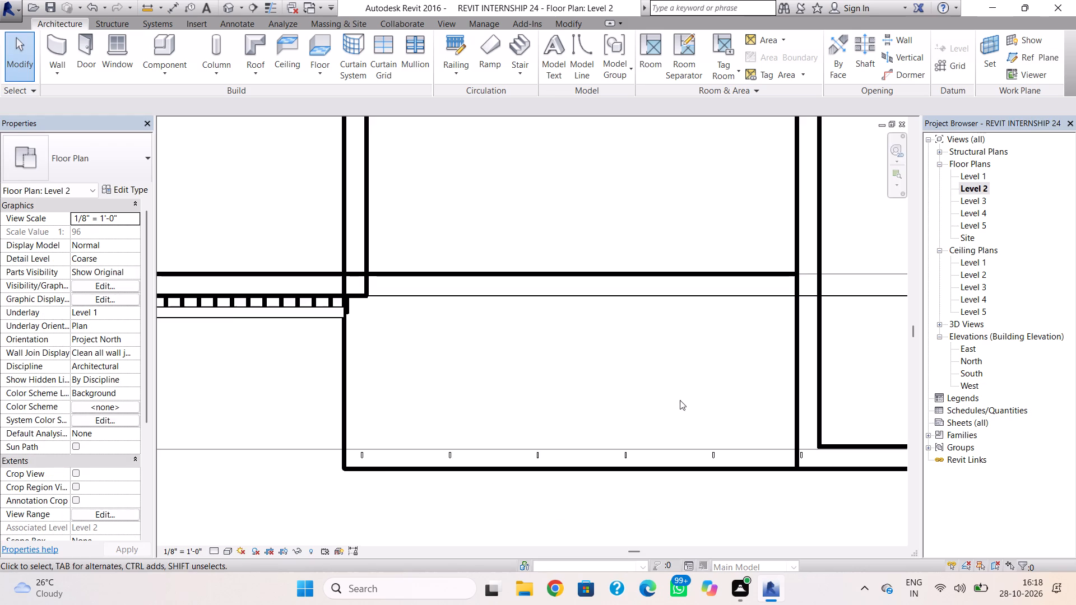
scroll(663, 404, "down", 10)
middle_click_drag(651, 426, 703, 447)
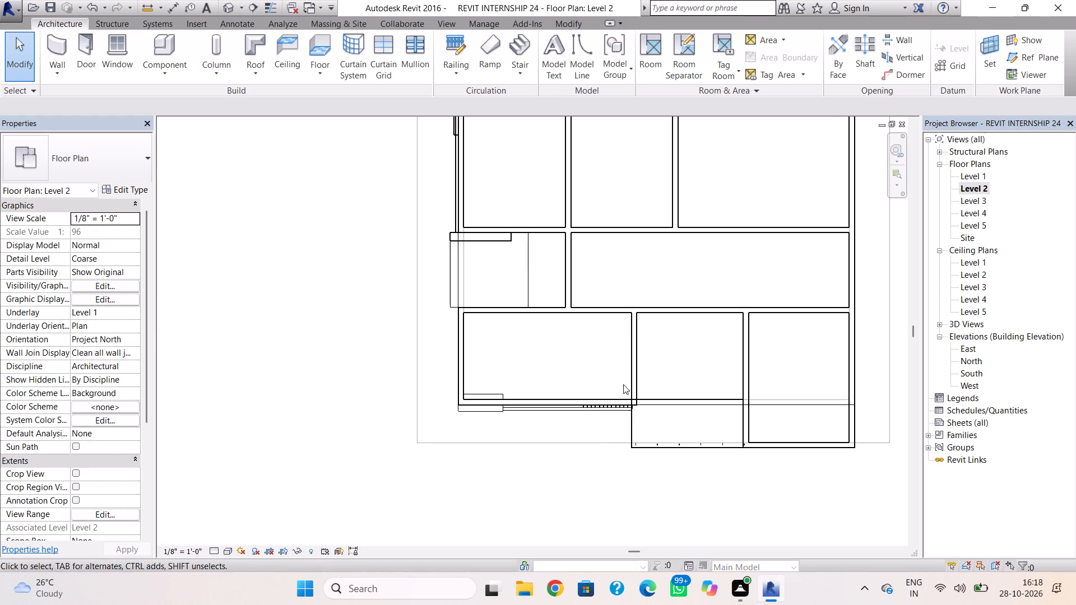
scroll(554, 289, "up", 2)
middle_click_drag(459, 255, 548, 297)
scroll(550, 298, "up", 1)
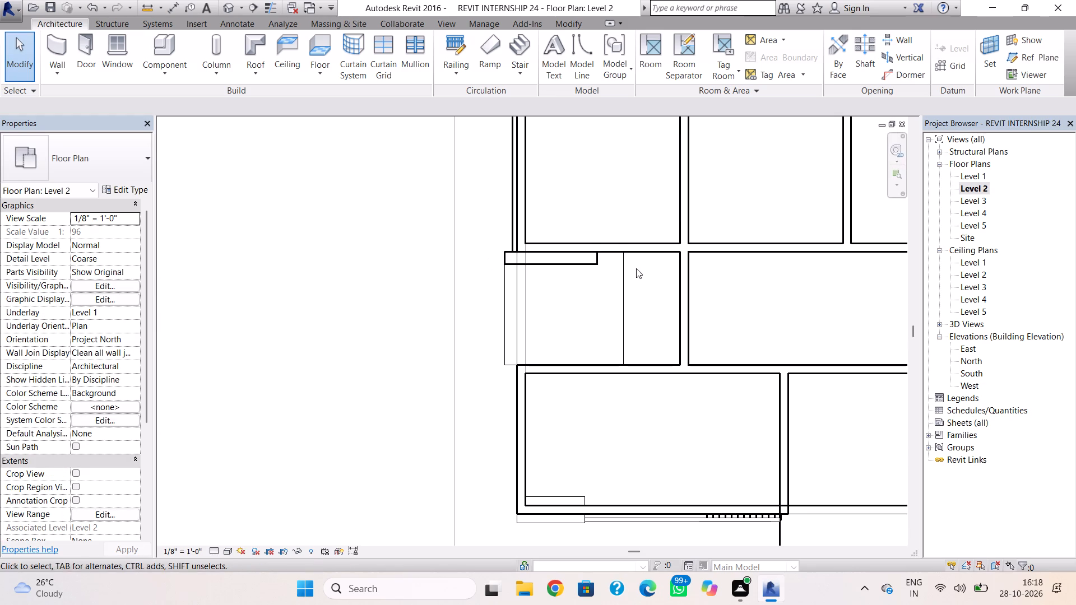
left_click(440, 41)
scroll(498, 303, "up", 6)
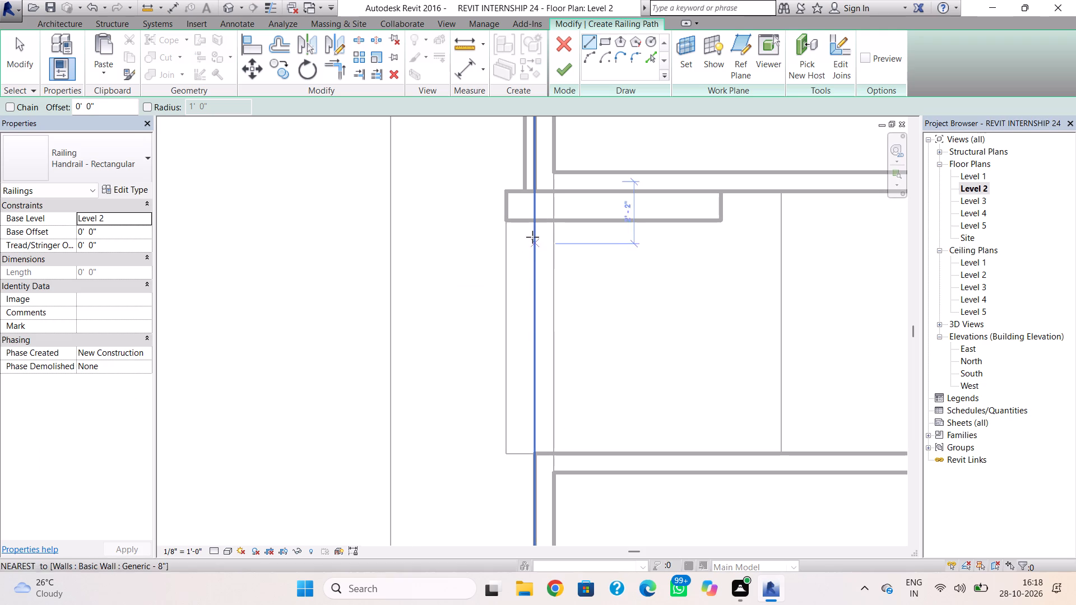
left_click(531, 223)
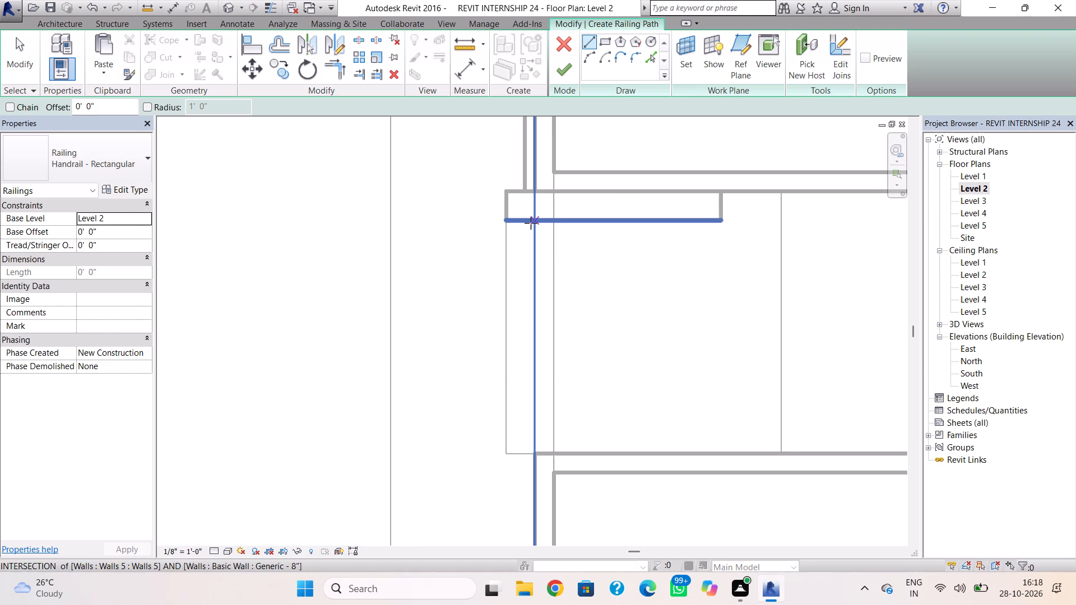
left_click(541, 449)
Extend the railing path's lower end to meet the corner of the adjoining wall and finish the railing.
scroll(541, 461, "up", 2)
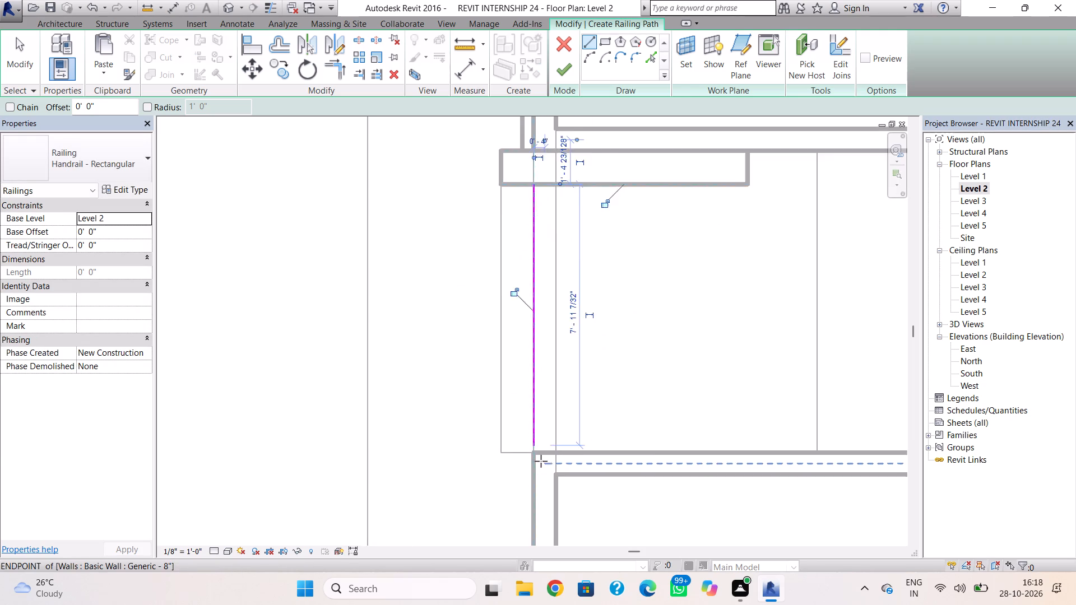
key("Escape")
key("Escape")
left_click(531, 437)
scroll(543, 459, "up", 3)
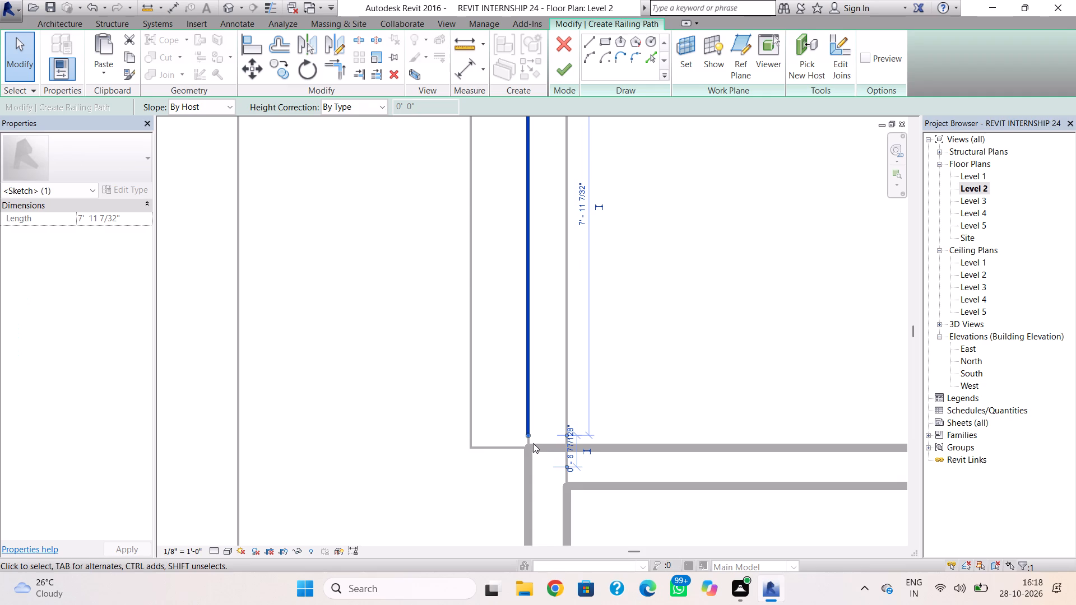
left_click_drag(528, 436, 530, 446)
left_click(406, 428)
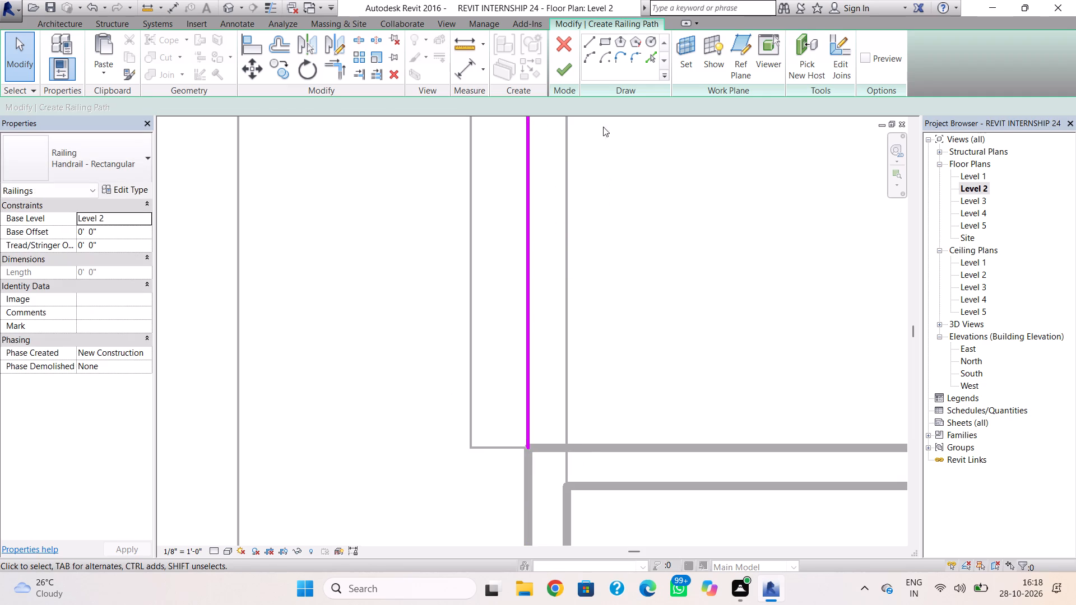
left_click(563, 76)
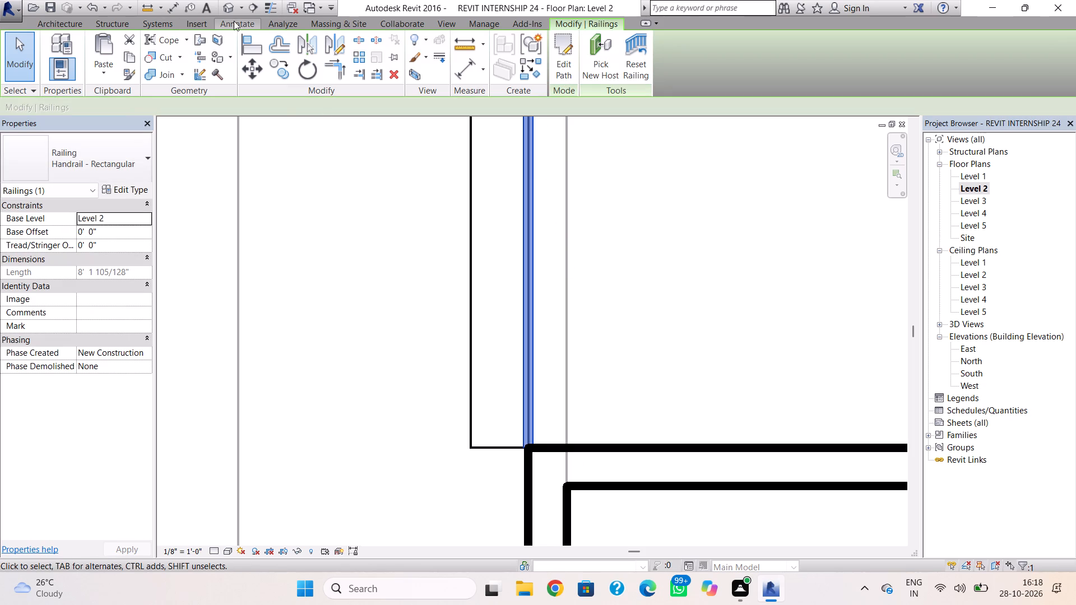
Set the left balcony railing's base offset to 1'-0" in the 3D view.
left_click(233, 9)
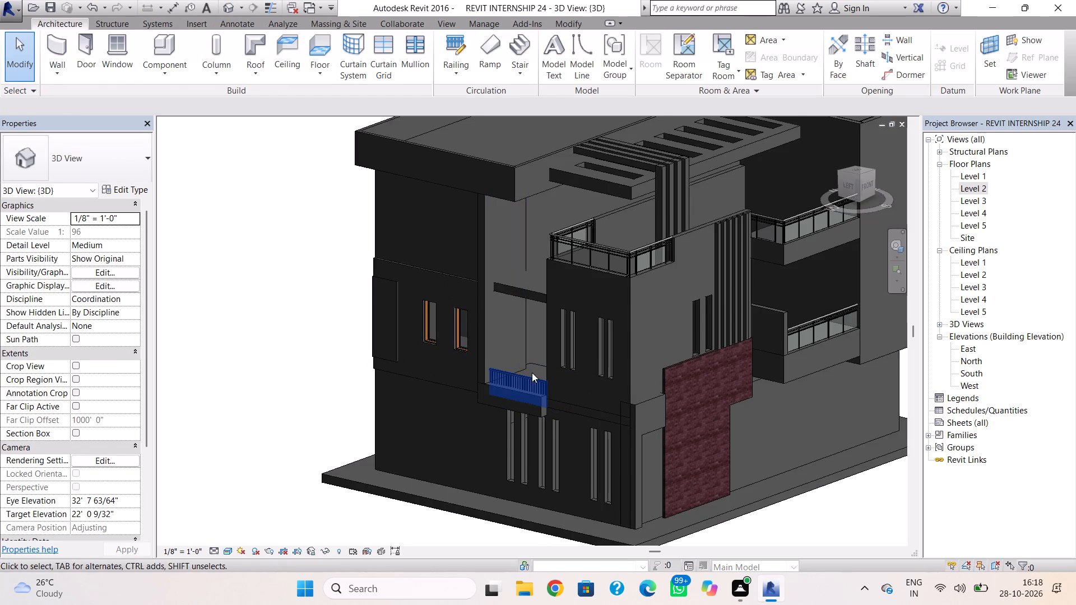
left_click(532, 373)
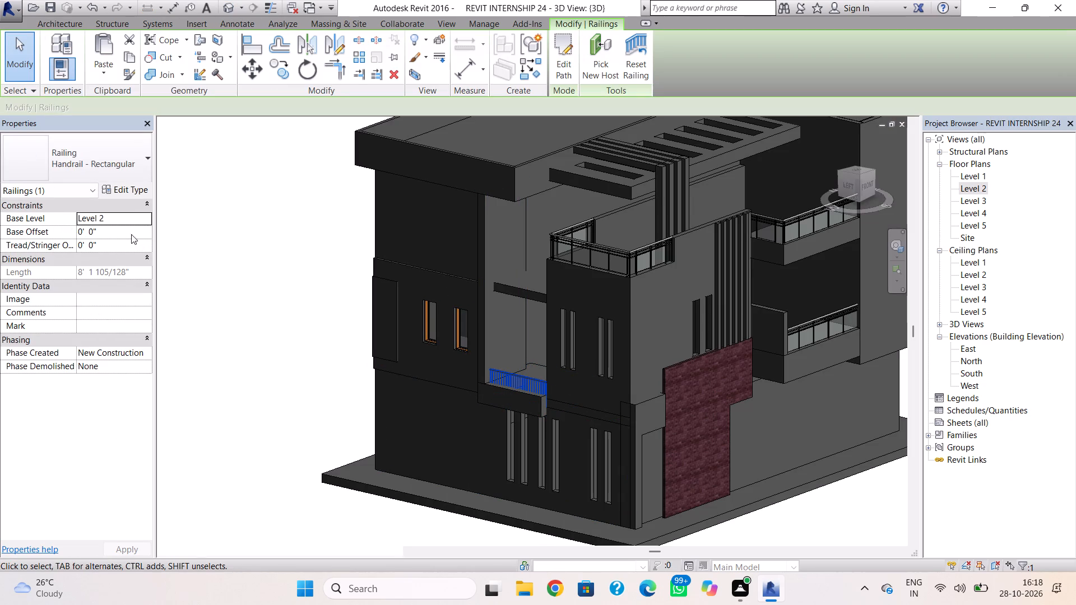
left_click(131, 234)
type("1'")
key("Return")
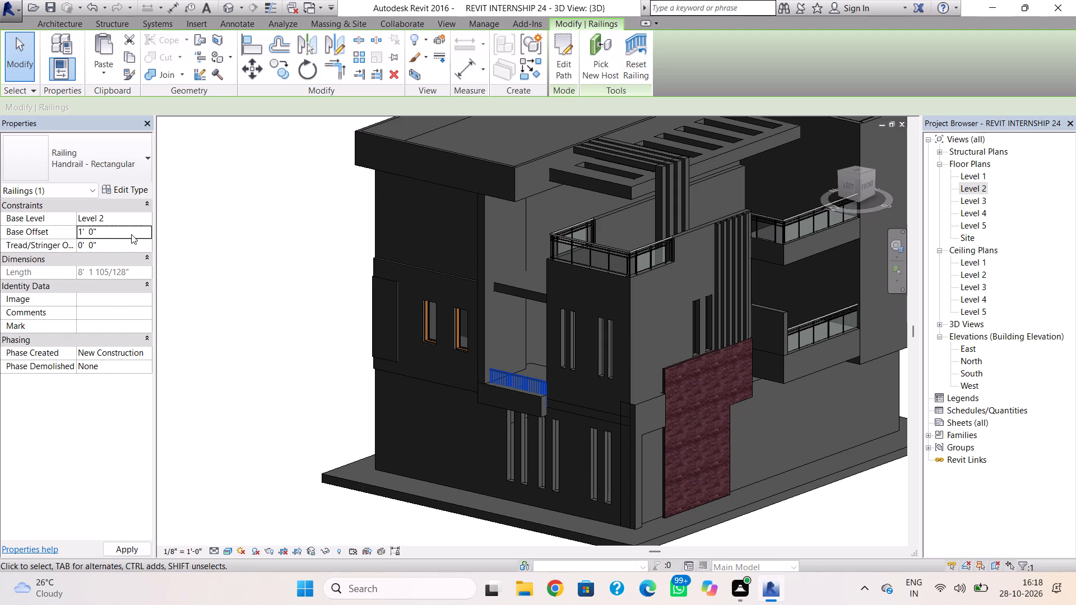
left_click(107, 168)
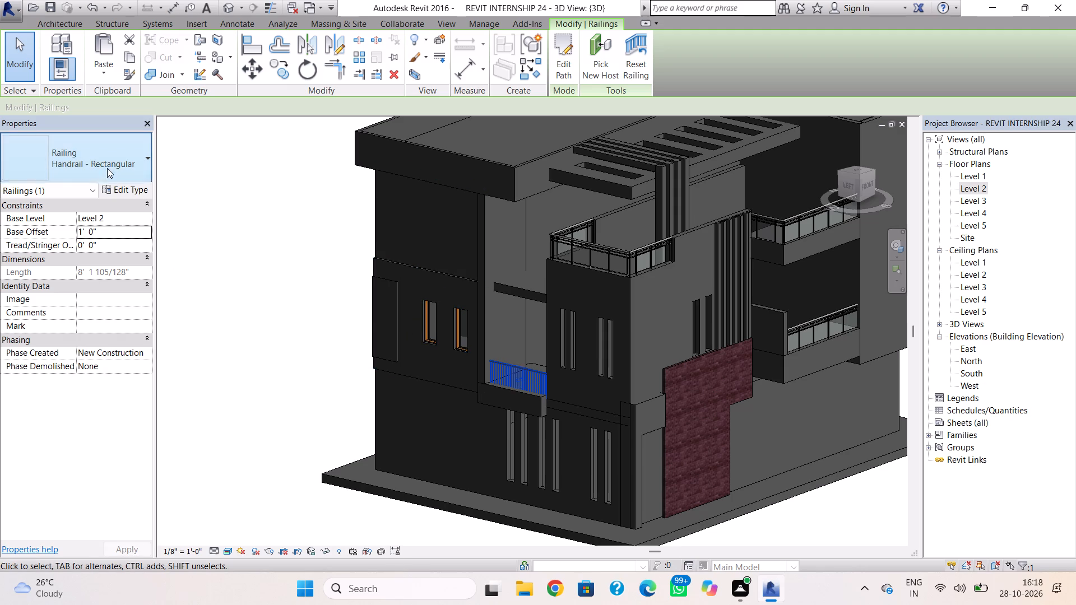
left_click(97, 227)
key("Escape")
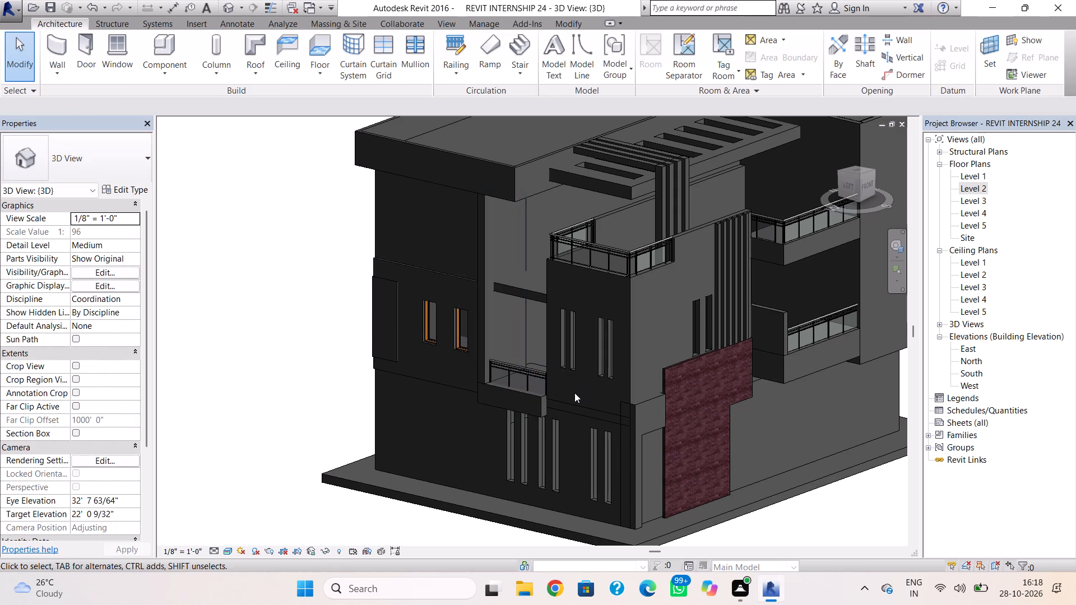
Load the Door-Double-Flush_Panel family from the Doors library folder for door placement.
scroll(554, 337, "down", 2)
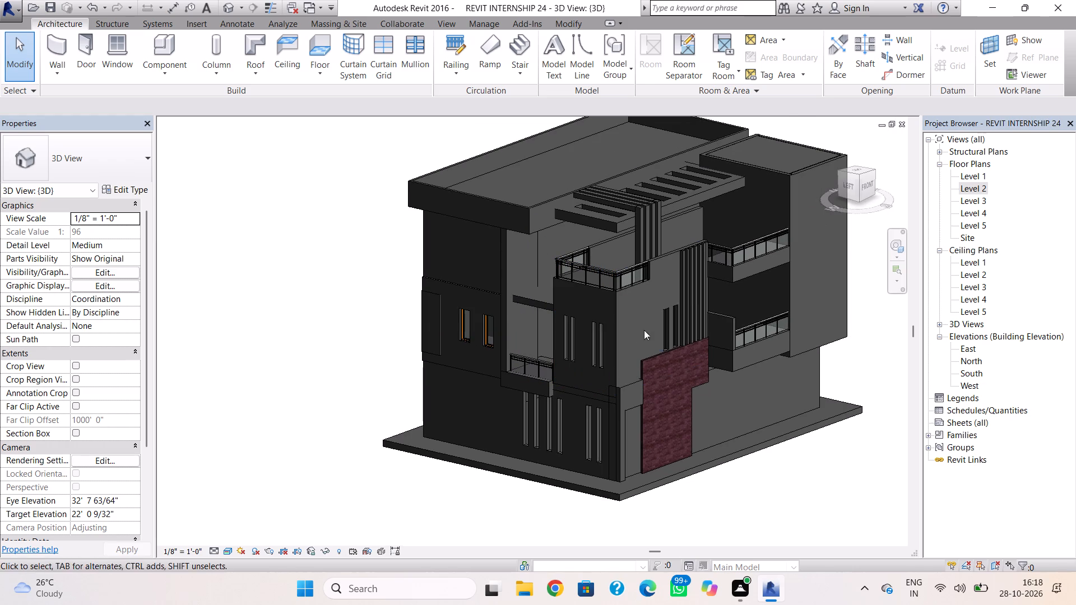
right_click_drag(725, 359, 598, 370, "shift")
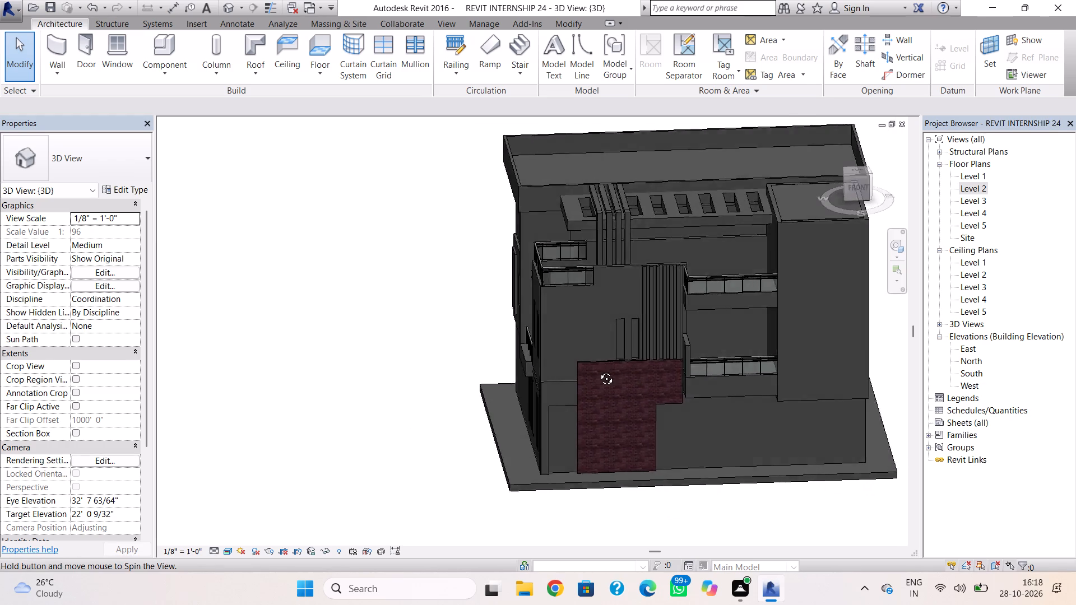
right_click_drag(598, 370, 602, 369, "shift")
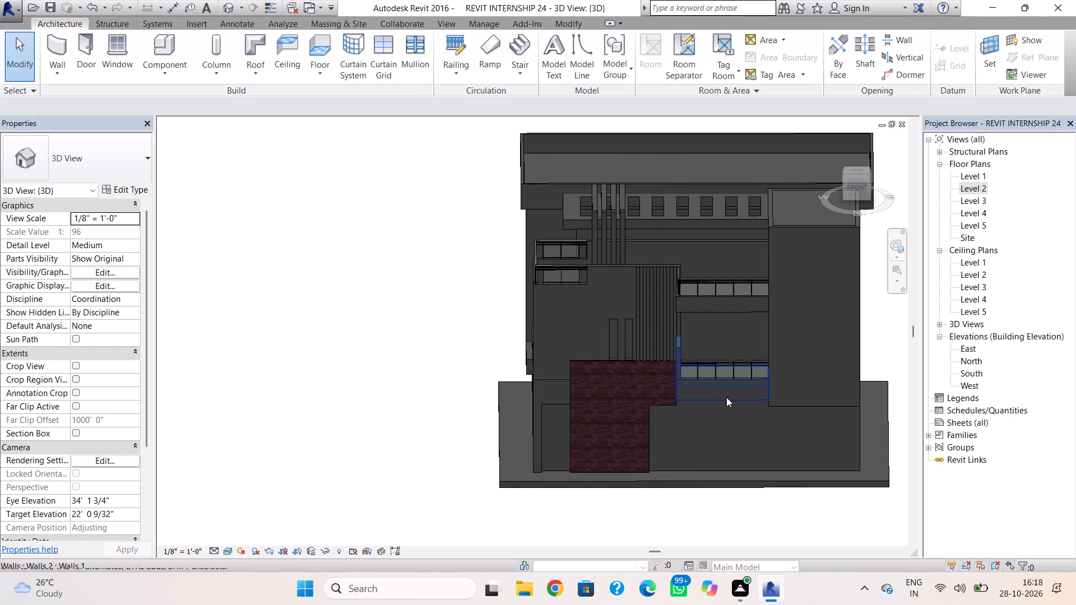
right_click_drag(653, 449, 726, 409, "shift")
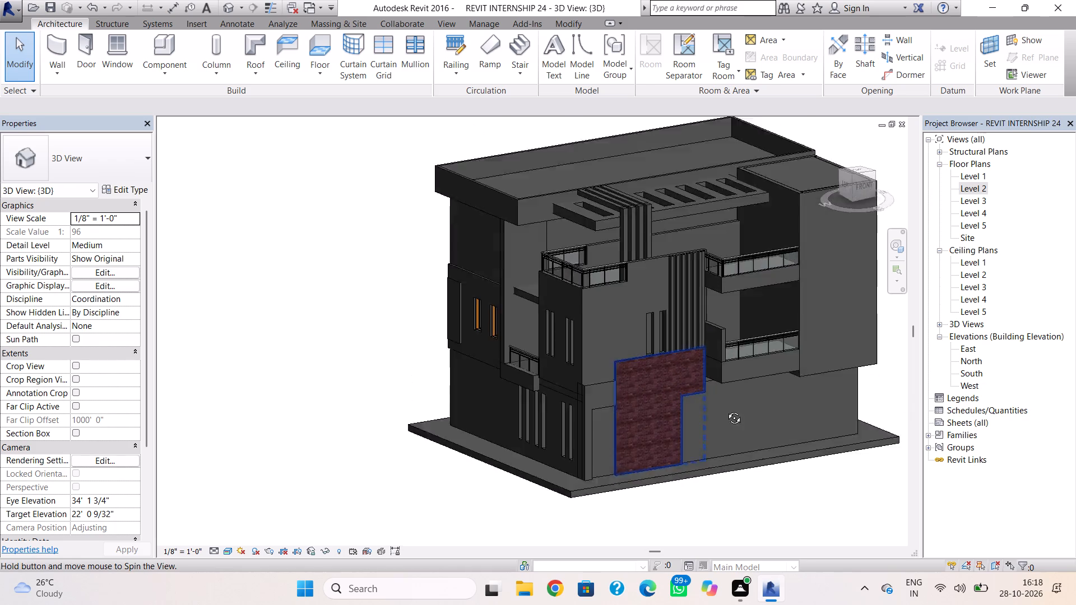
right_click_drag(726, 409, 692, 415, "shift")
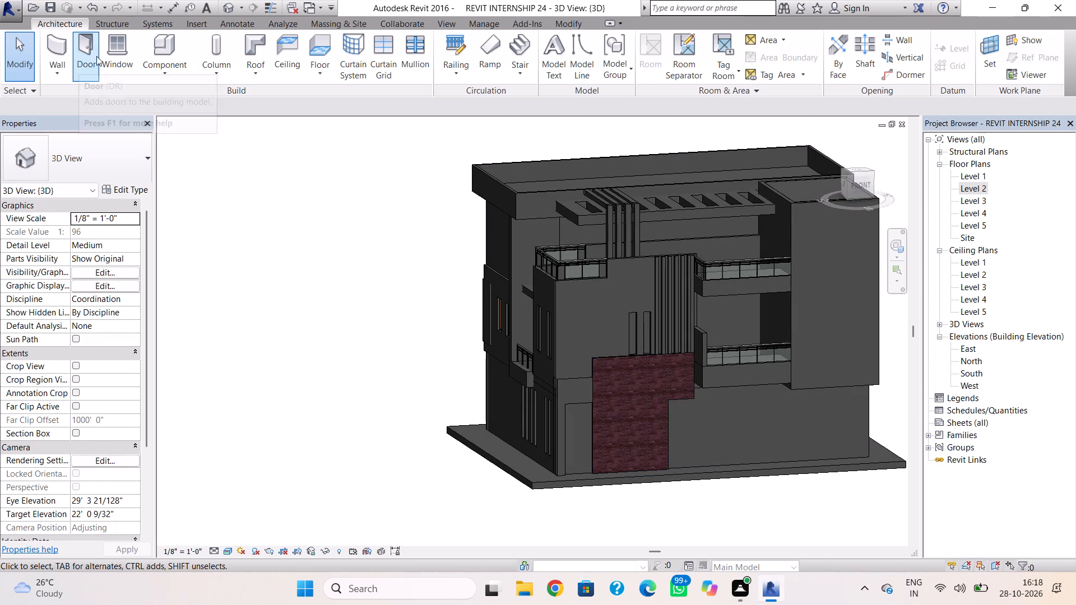
left_click(88, 49)
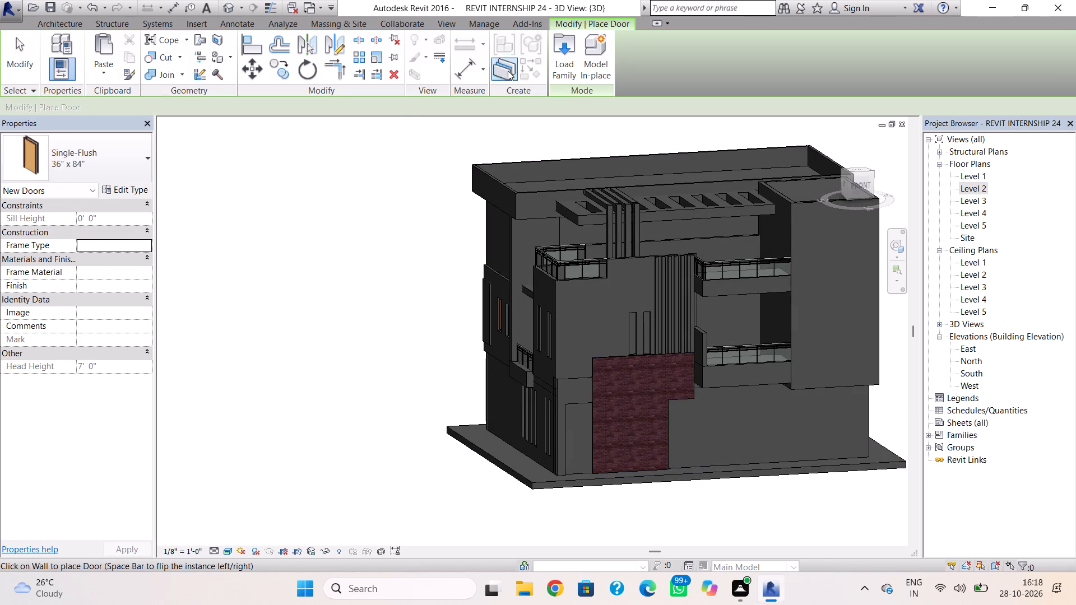
left_click(558, 59)
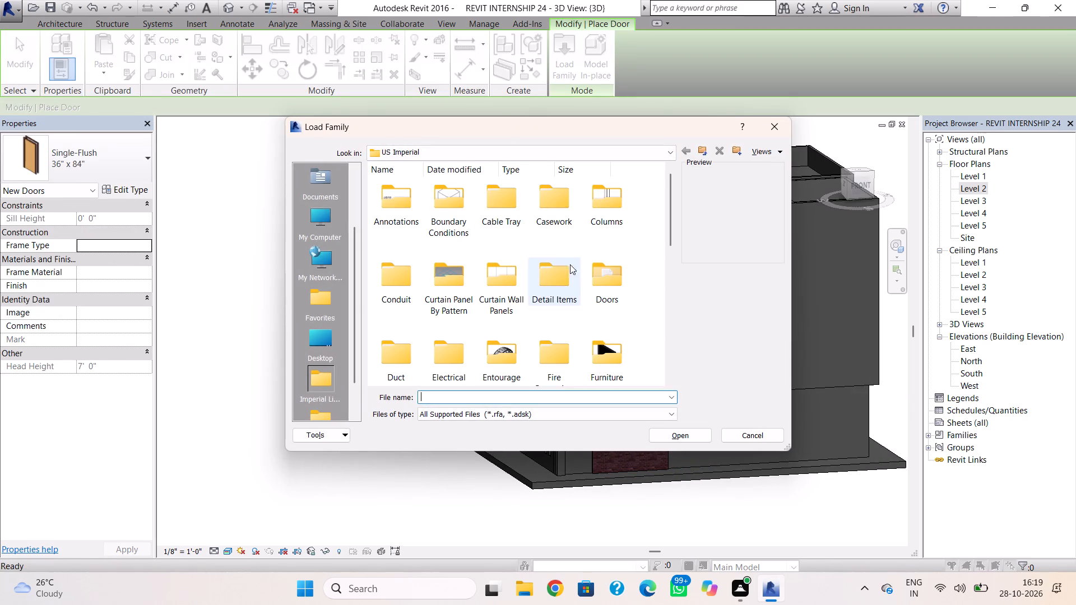
left_click(592, 288)
double_click(613, 286)
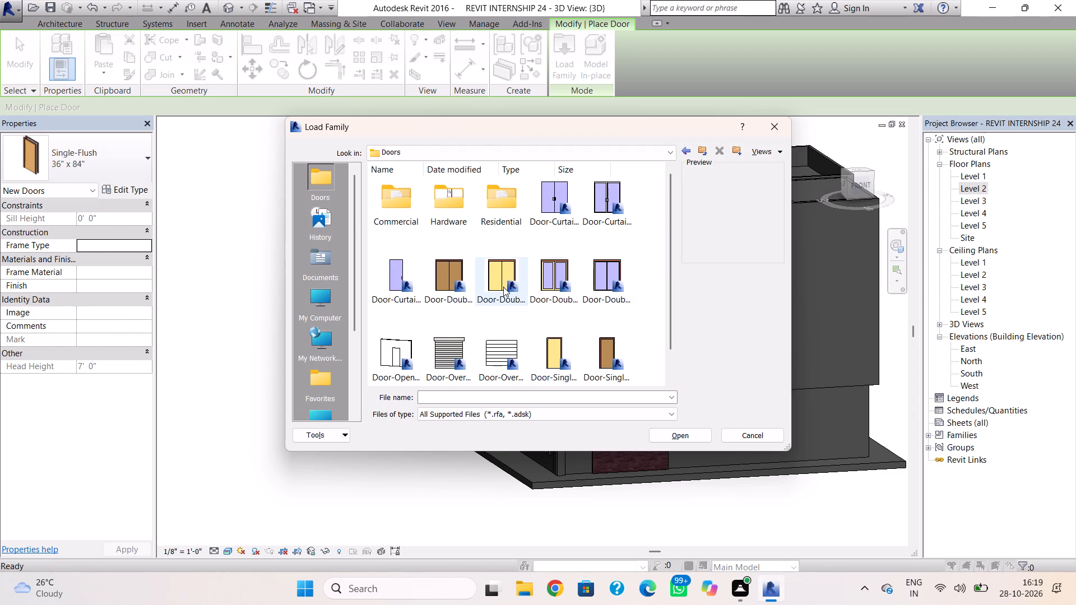
left_click(457, 284)
left_click(687, 435)
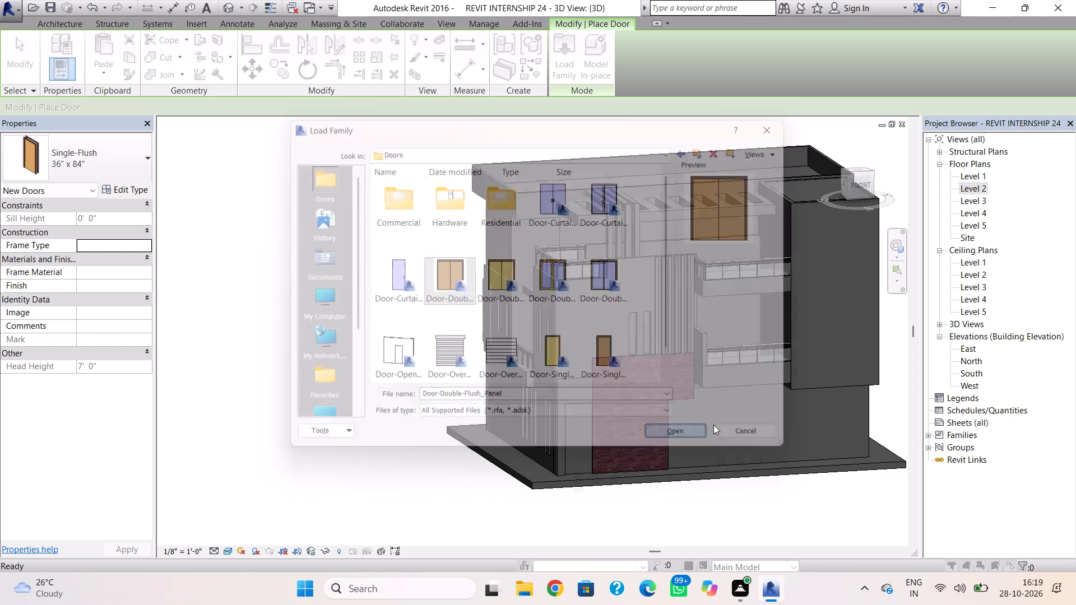
Place 68" x 80" double flush doors on the front ground-floor wall, about 27'-6" from its left corner, and behind the lower front balcony.
left_click(592, 363)
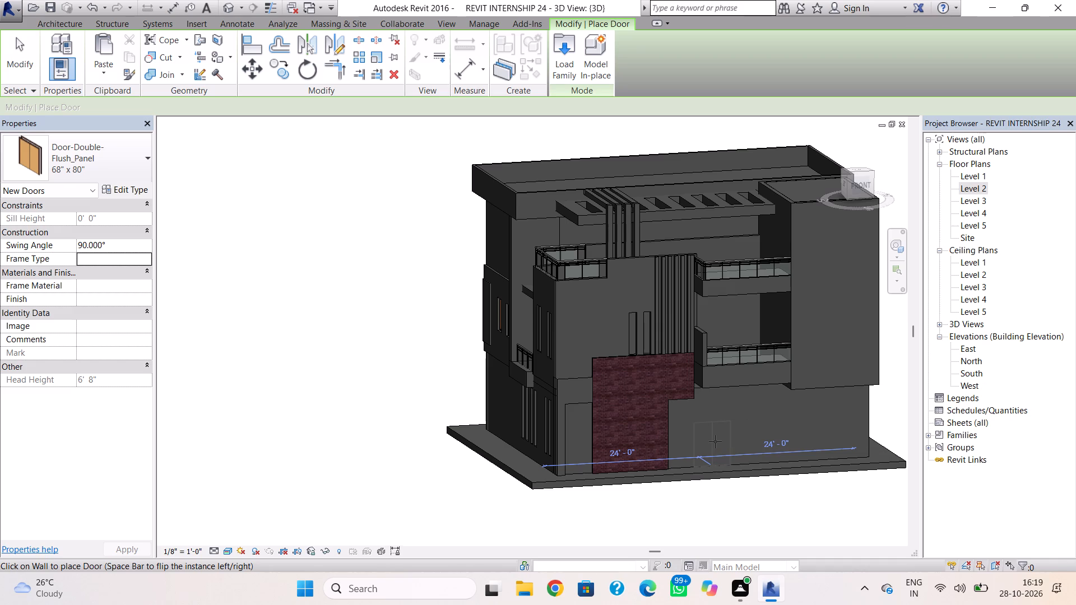
left_click(734, 431)
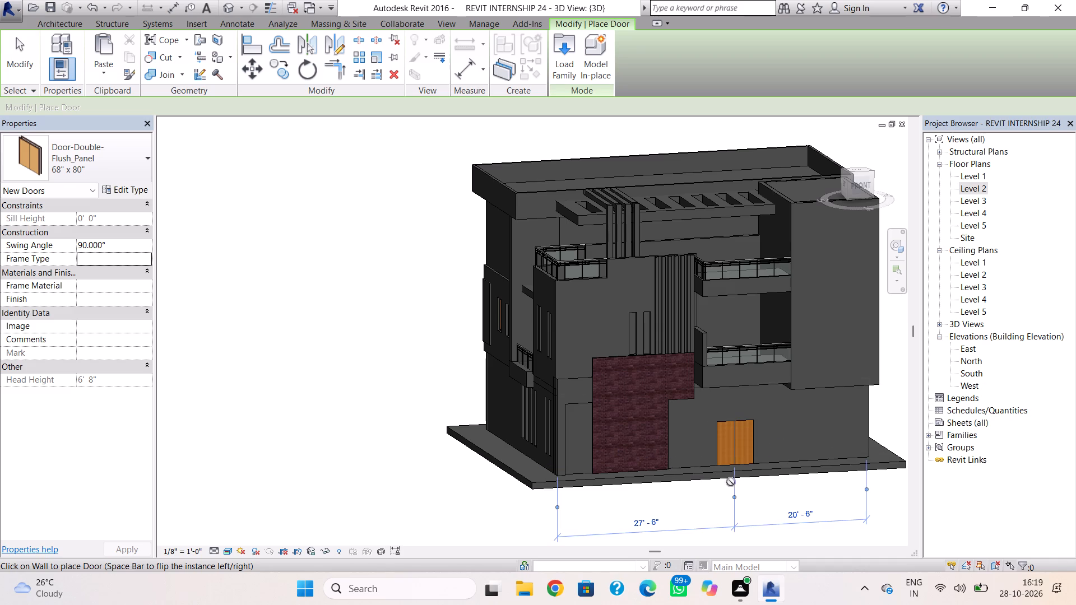
left_click(732, 329)
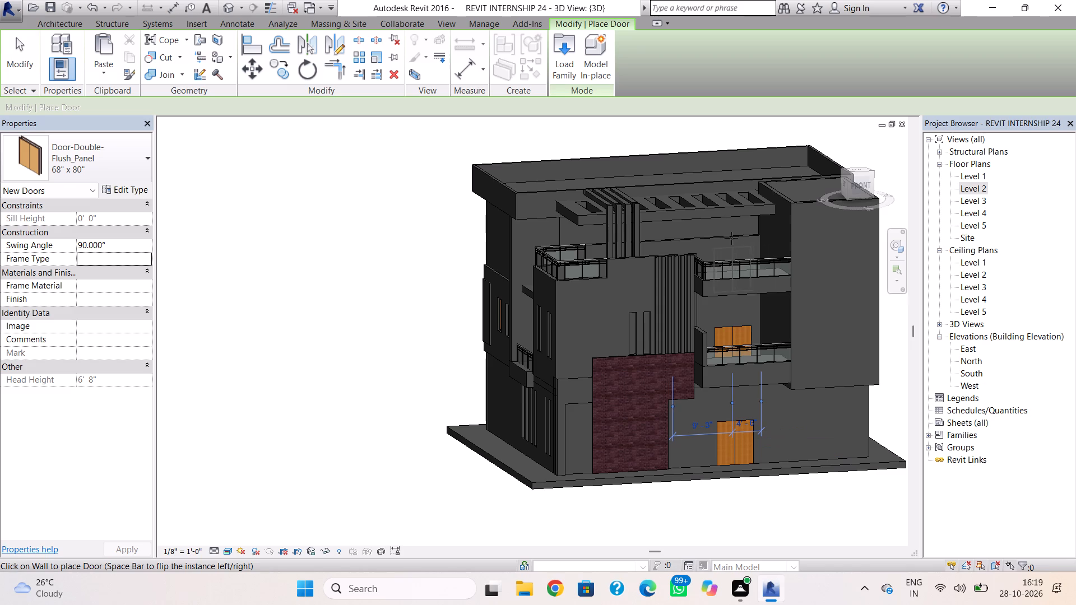
right_click_drag(744, 310, 815, 347, "shift")
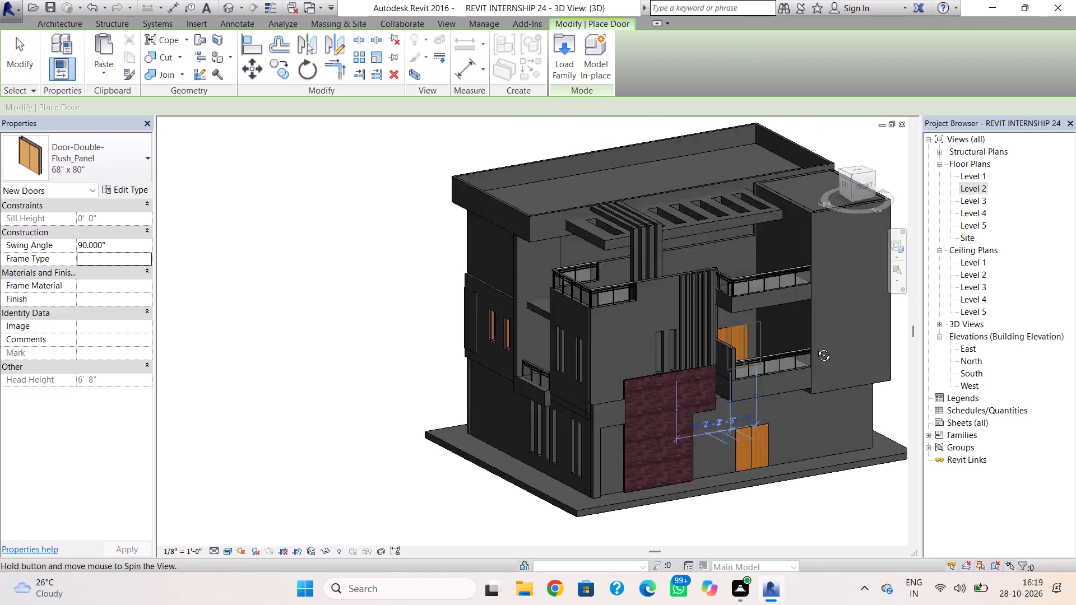
right_click_drag(815, 347, 632, 364, "shift")
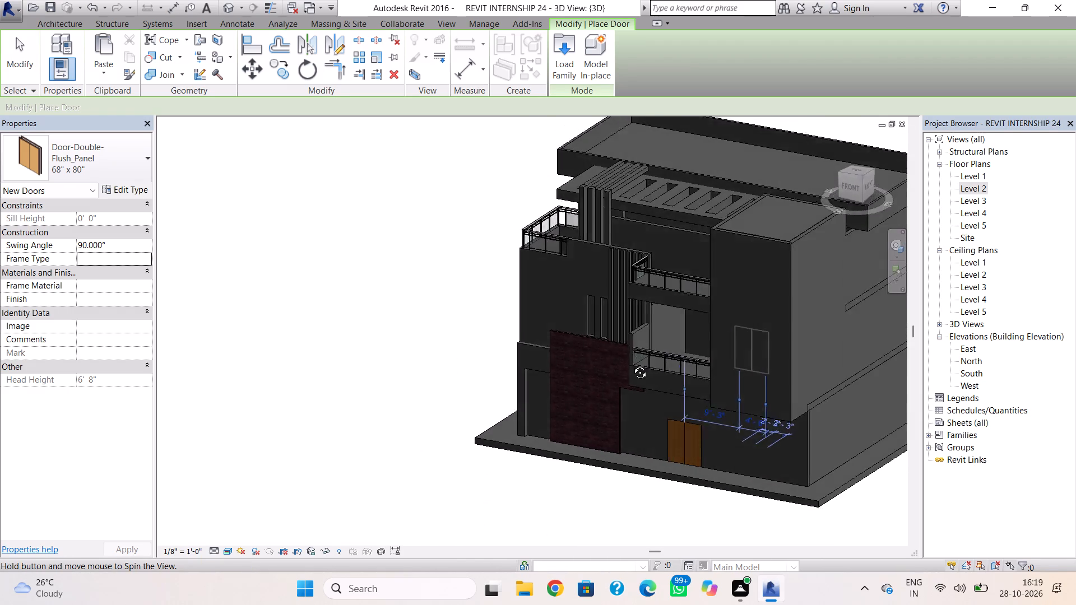
Finish placing doors and nudge the Level 2 double door behind the lower front balcony slightly left along its wall.
right_click_drag(632, 364, 899, 393, "shift")
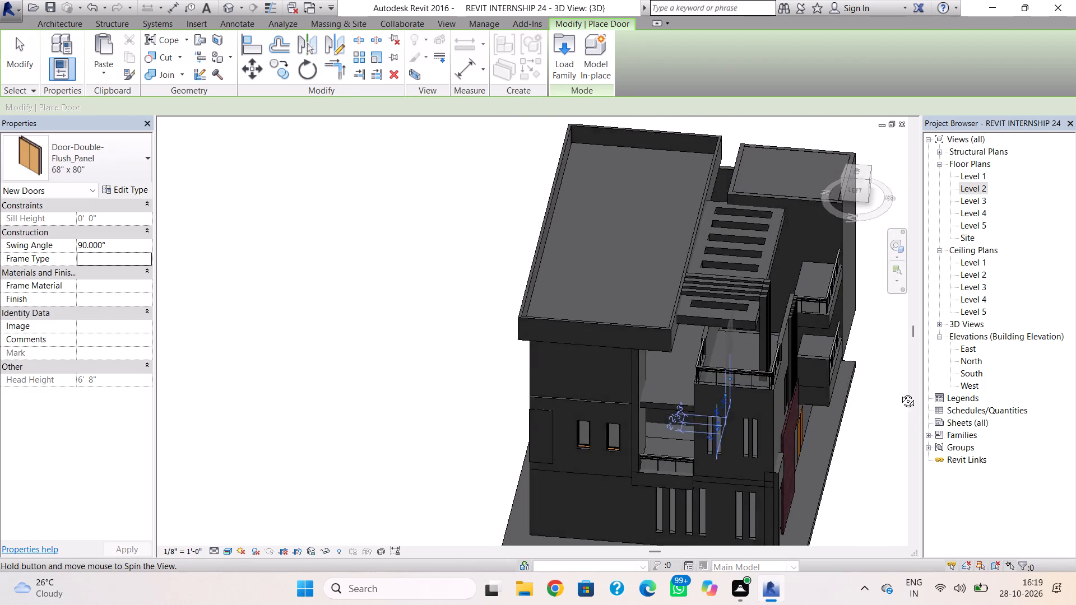
right_click_drag(899, 393, 728, 351, "shift")
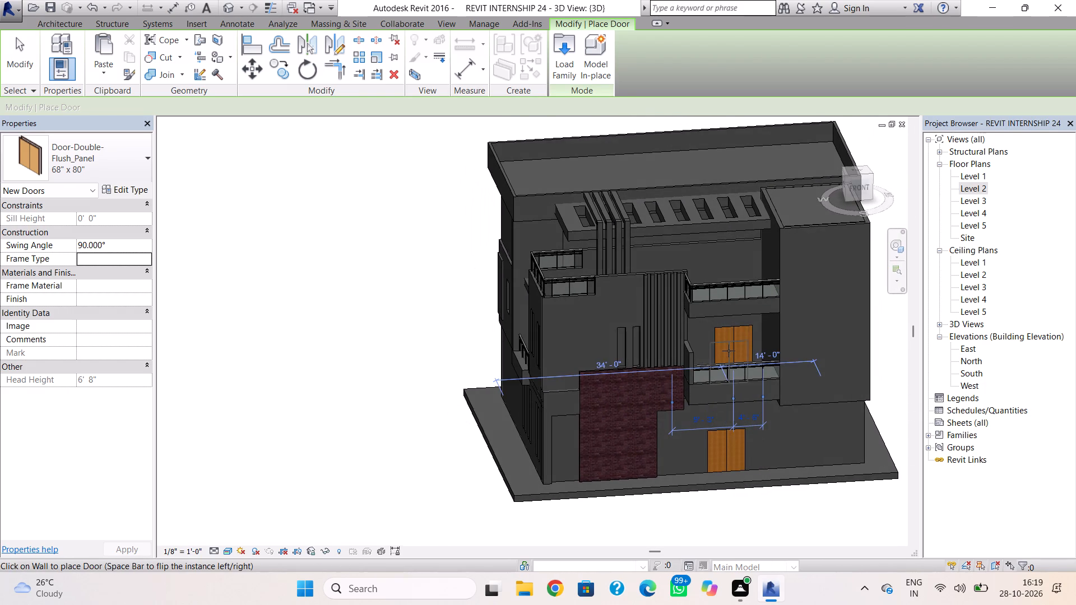
key("Escape")
key("Escape")
left_click(722, 333)
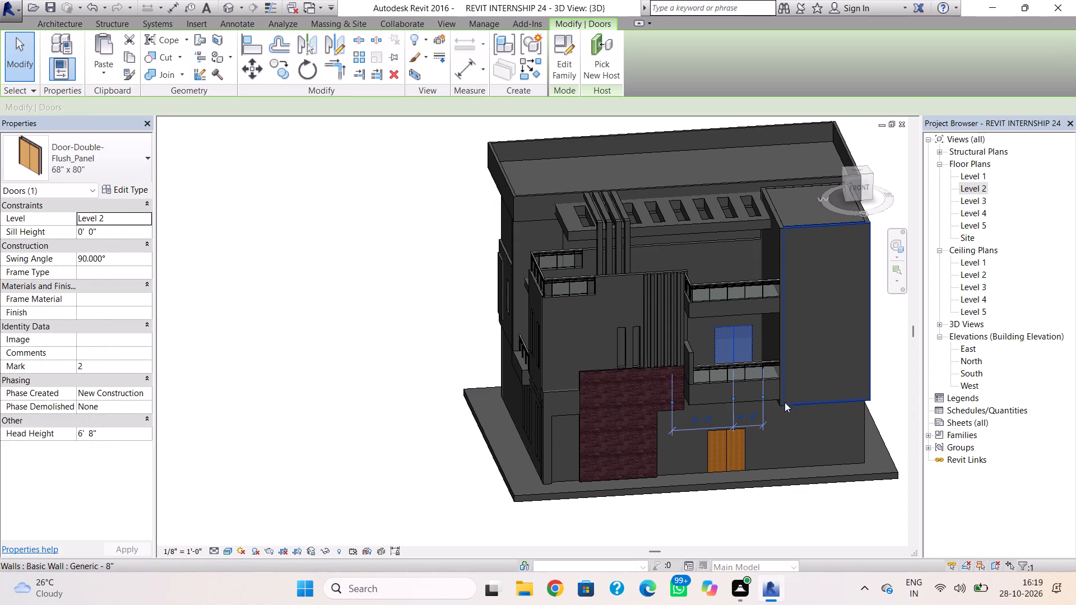
key("Left")
key("Left")
key("Left")
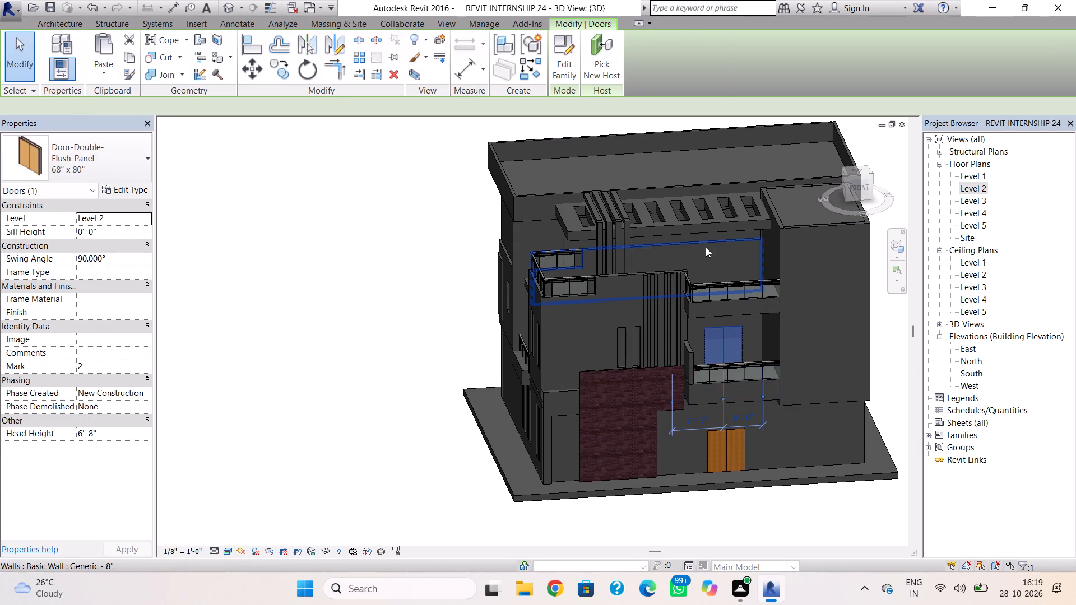
In the Level 3 plan, shorten the front Generic - 8" wall's right end back to the line of the cross wall below.
left_click(706, 247)
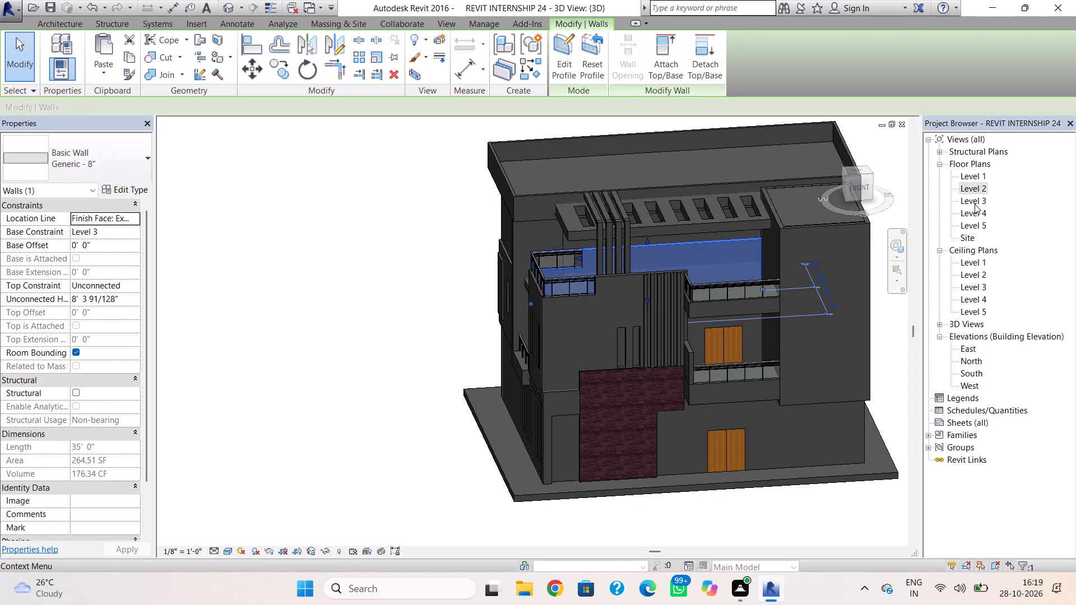
double_click(975, 201)
scroll(638, 342, "down", 1)
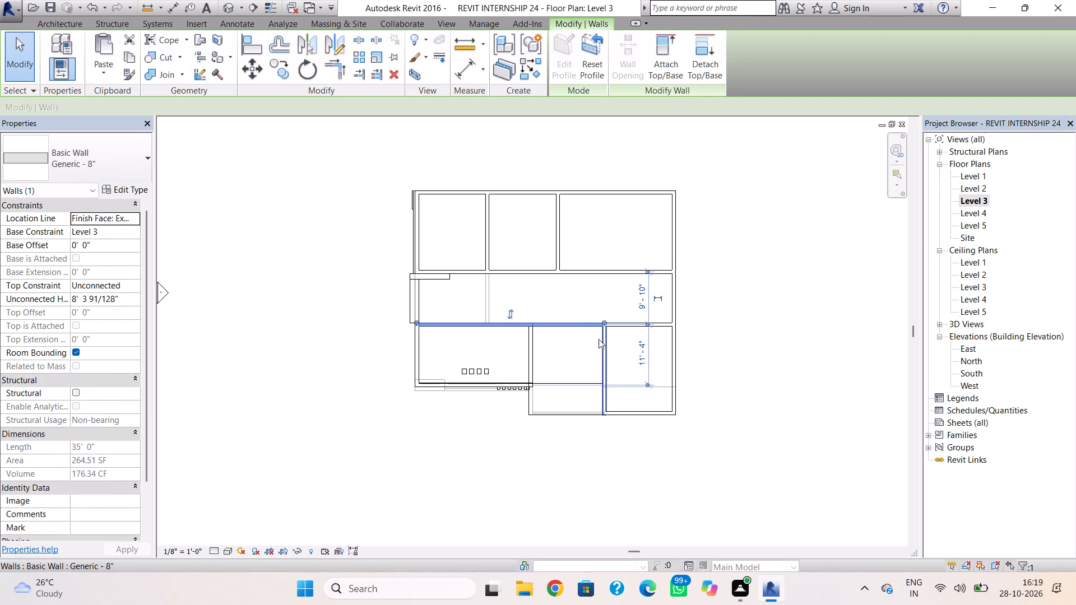
scroll(591, 329, "up", 6)
left_click_drag(610, 311, 593, 313)
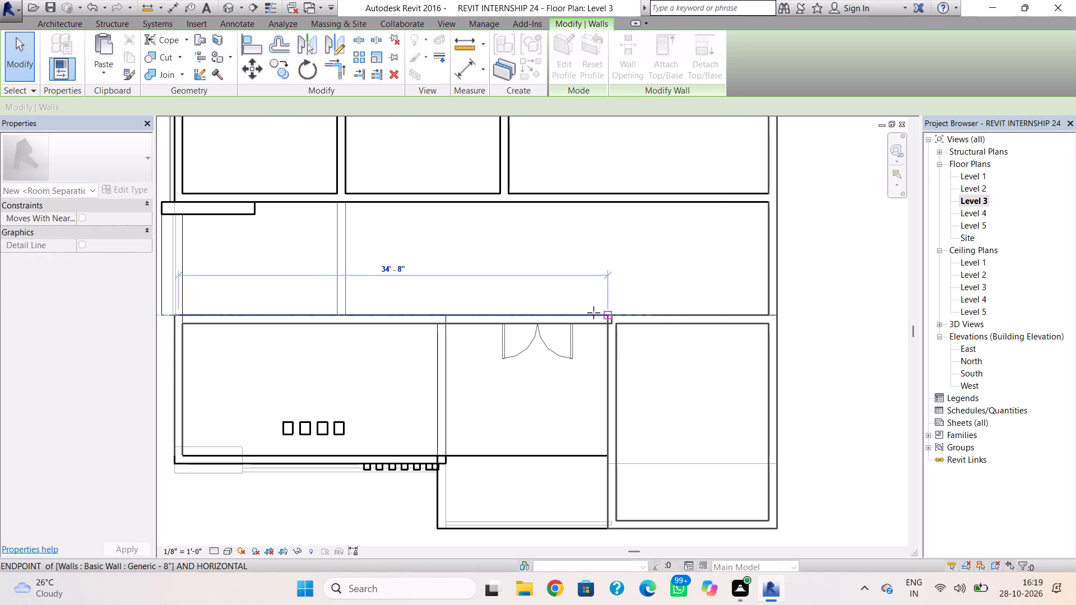
left_click_drag(593, 313, 442, 316)
left_click(470, 360)
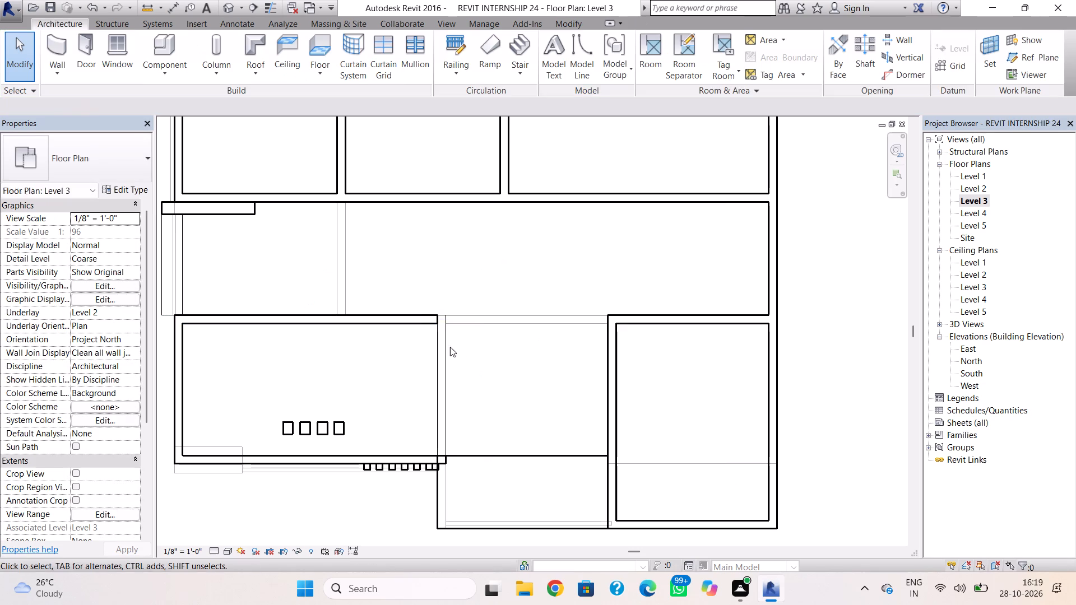
Fine-tune the shortened wall's free end just past the outer face of the cross wall below, making it about 21'-8" long.
scroll(427, 320, "up", 2)
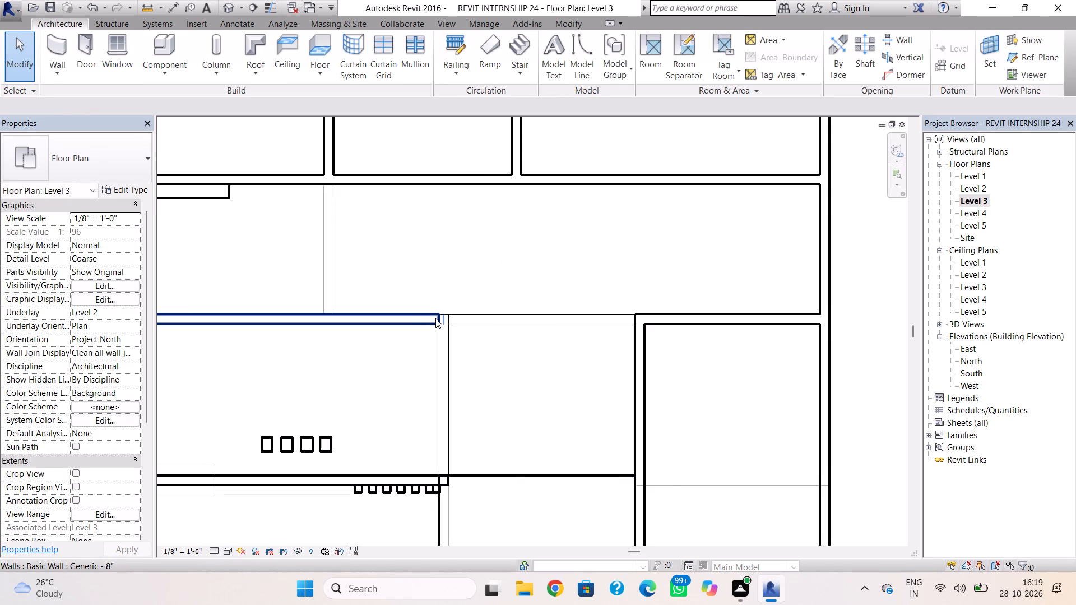
left_click(435, 318)
scroll(438, 318, "up", 2)
left_click(445, 313)
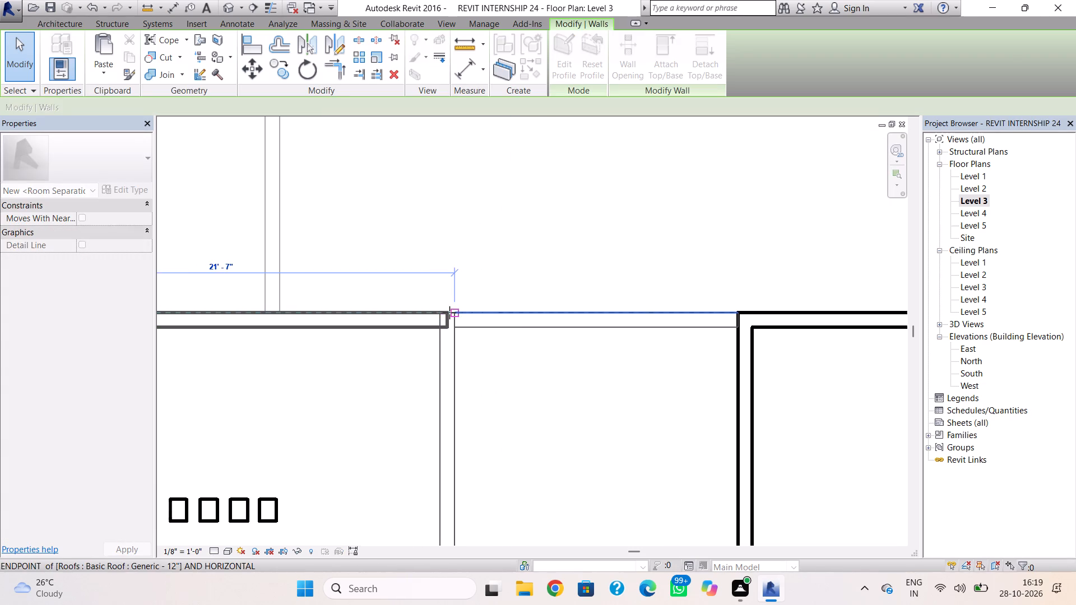
scroll(448, 313, "up", 3)
left_click_drag(448, 313, 459, 315)
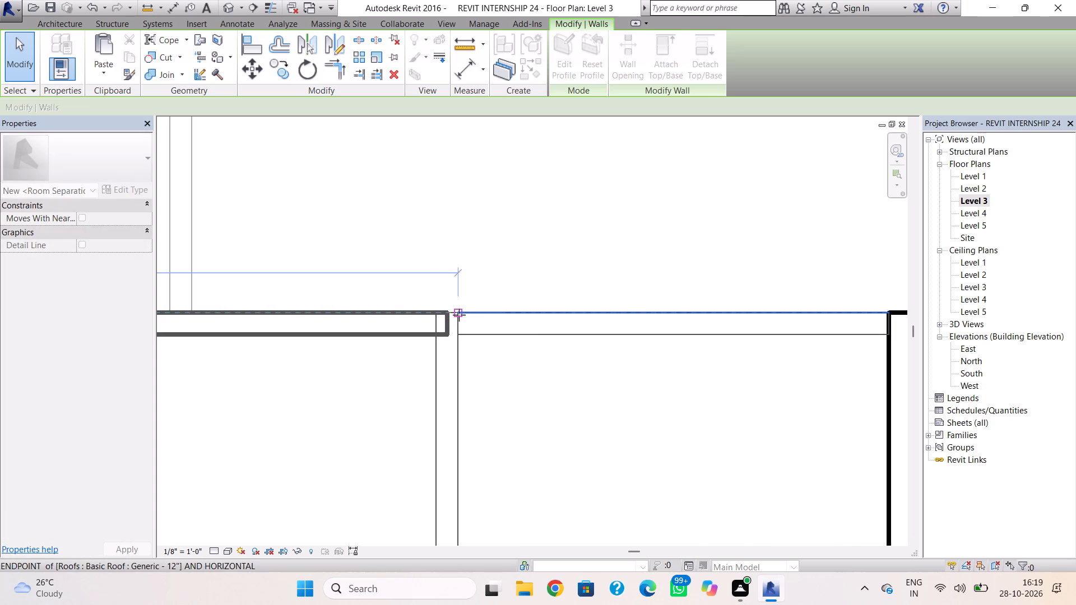
left_click_drag(459, 315, 465, 315)
scroll(457, 318, "up", 4)
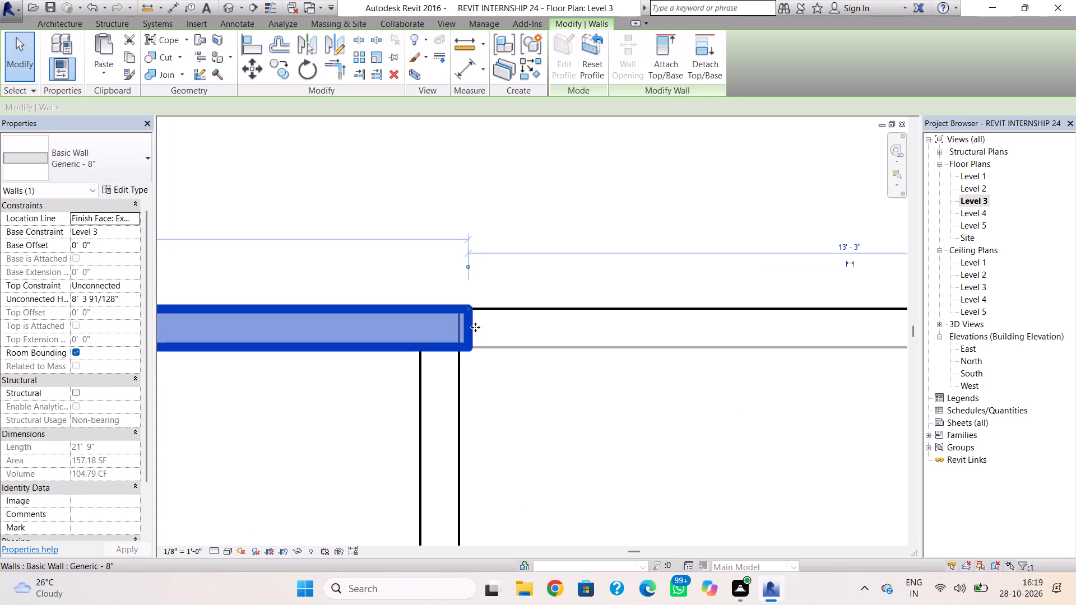
key("Left")
key("Left")
key("Left")
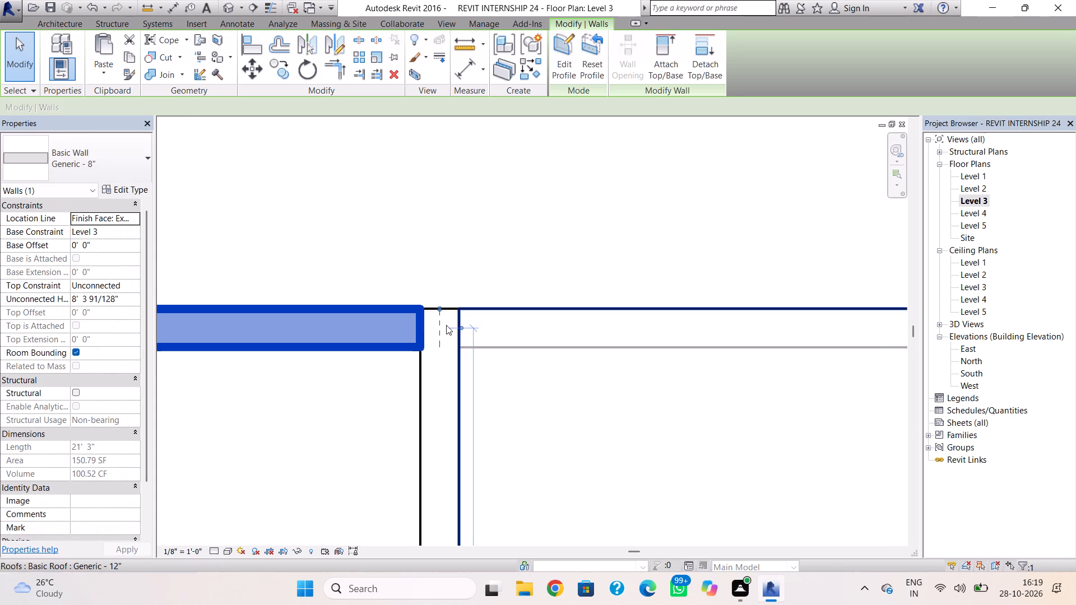
left_click_drag(439, 309, 475, 311)
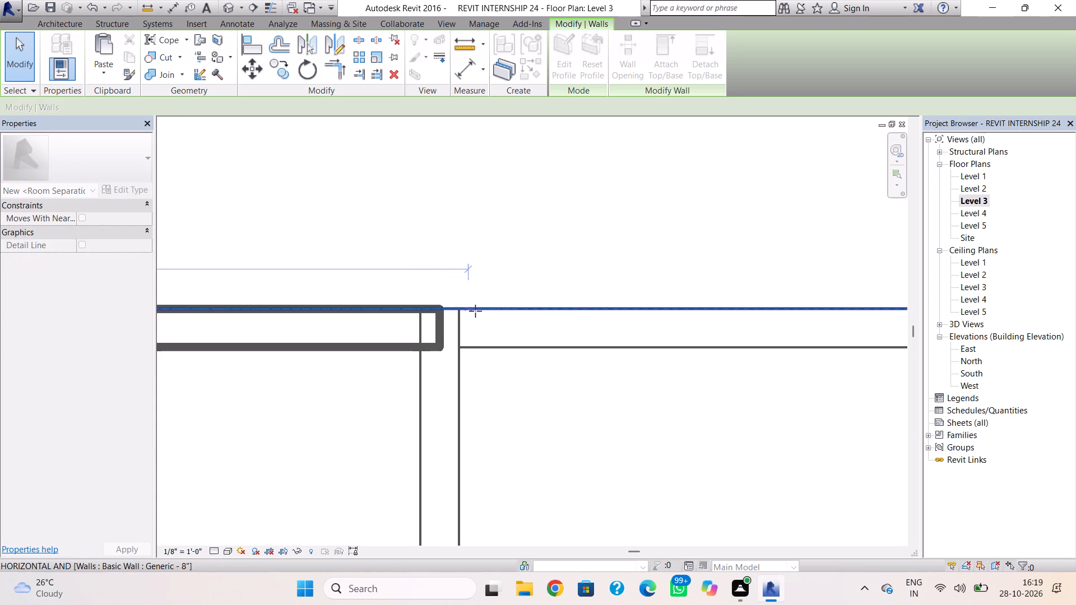
left_click_drag(475, 311, 484, 311)
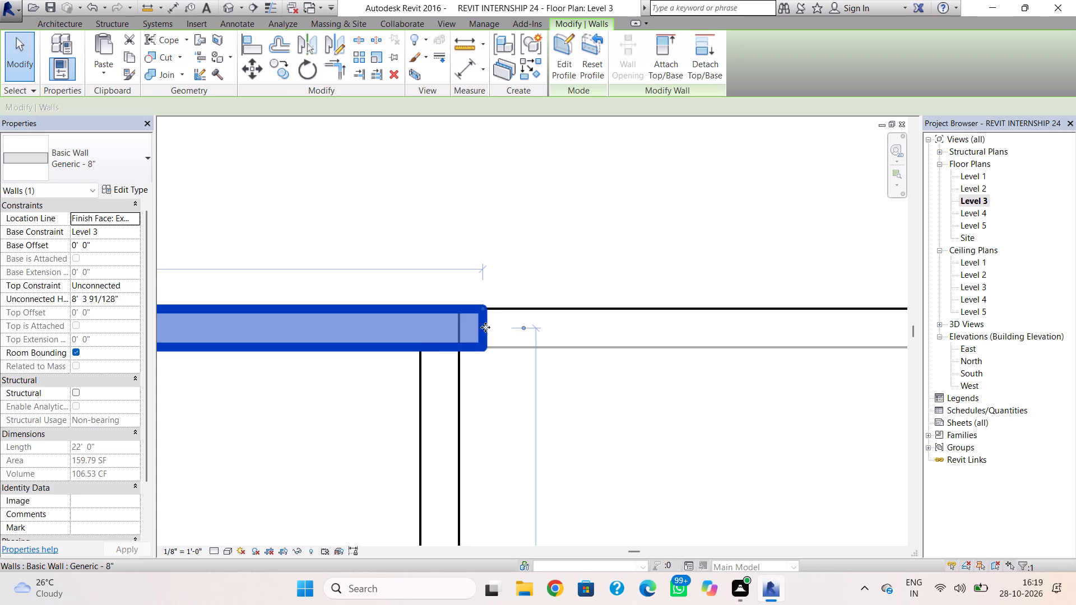
key("Left")
key("Left")
key("Left")
key("Left")
key("Left")
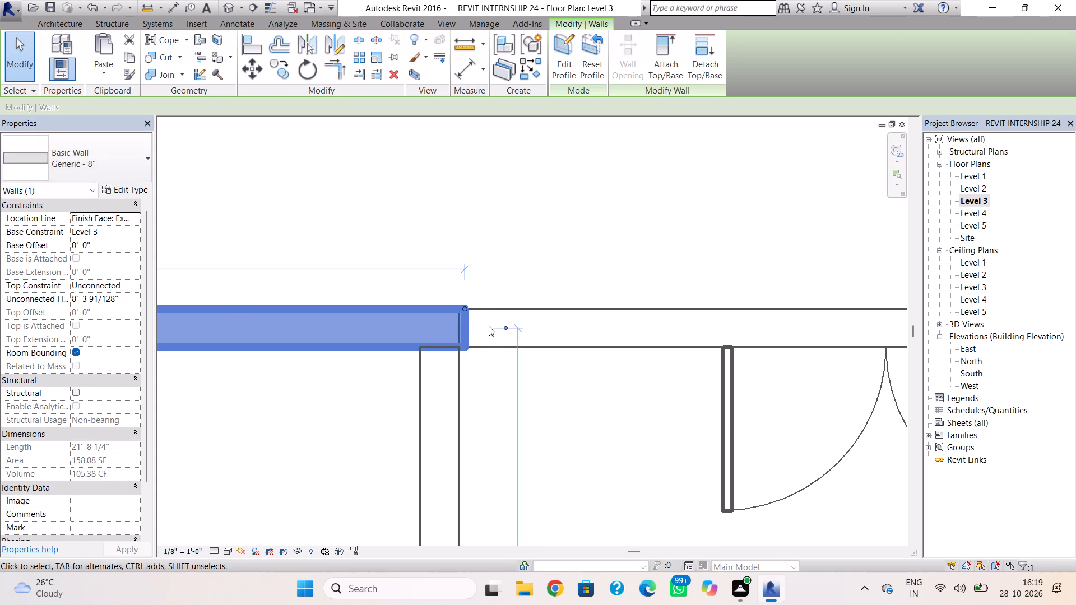
left_click(481, 277)
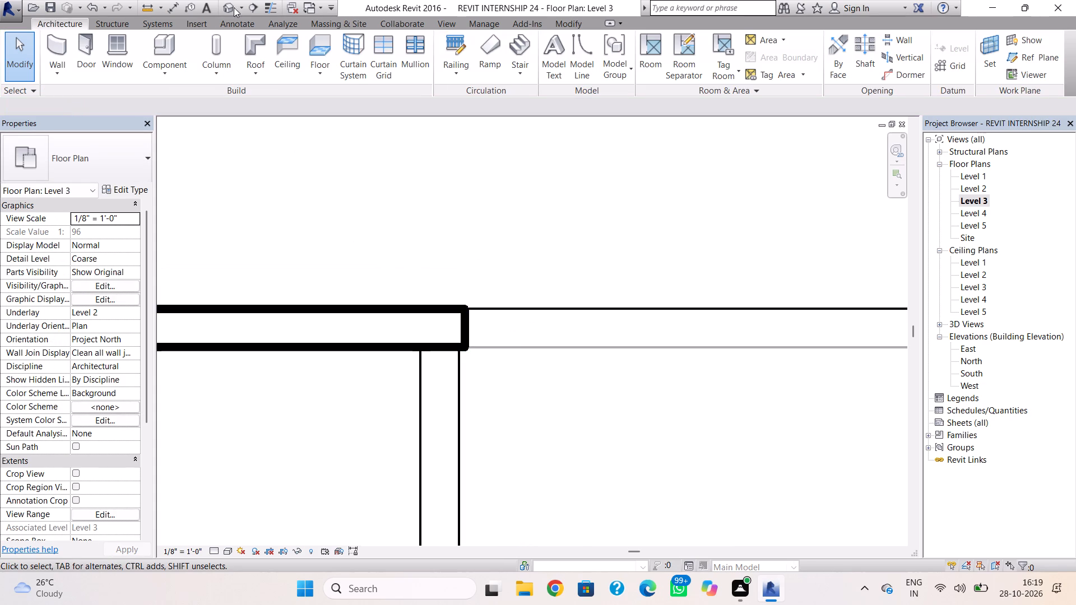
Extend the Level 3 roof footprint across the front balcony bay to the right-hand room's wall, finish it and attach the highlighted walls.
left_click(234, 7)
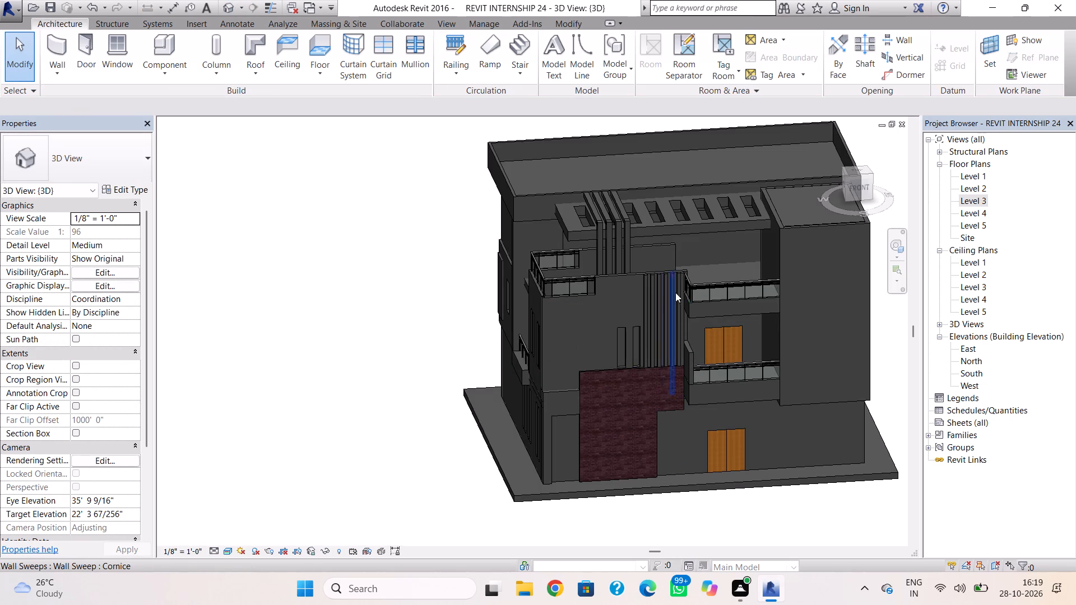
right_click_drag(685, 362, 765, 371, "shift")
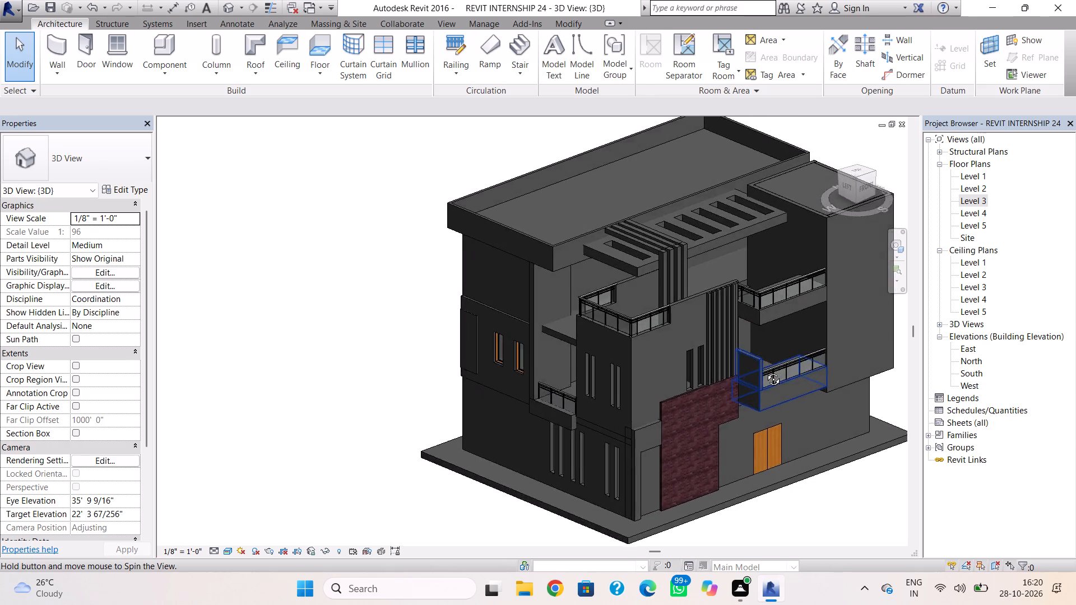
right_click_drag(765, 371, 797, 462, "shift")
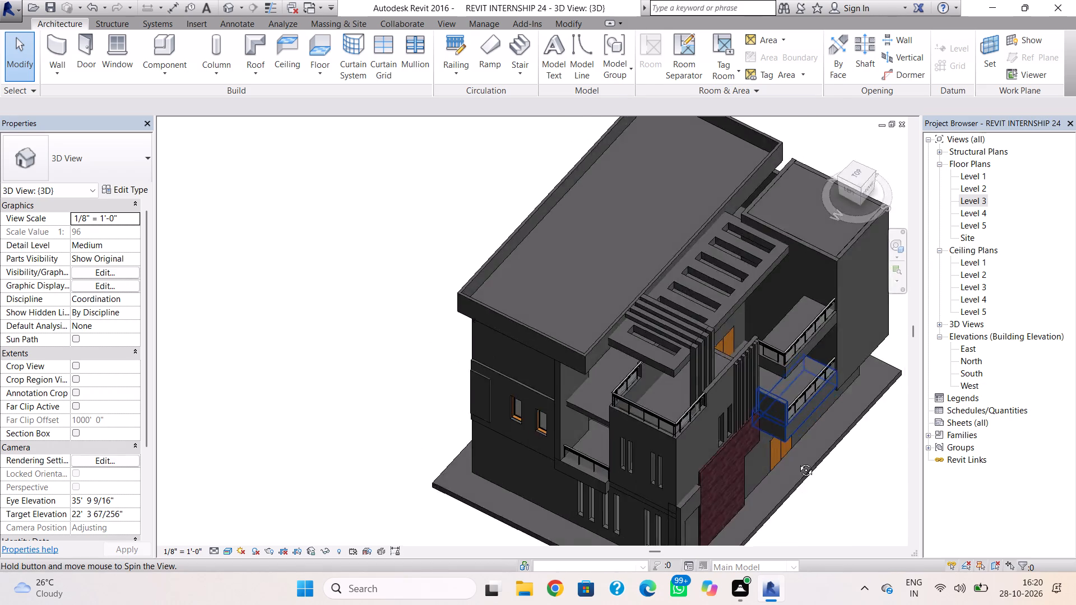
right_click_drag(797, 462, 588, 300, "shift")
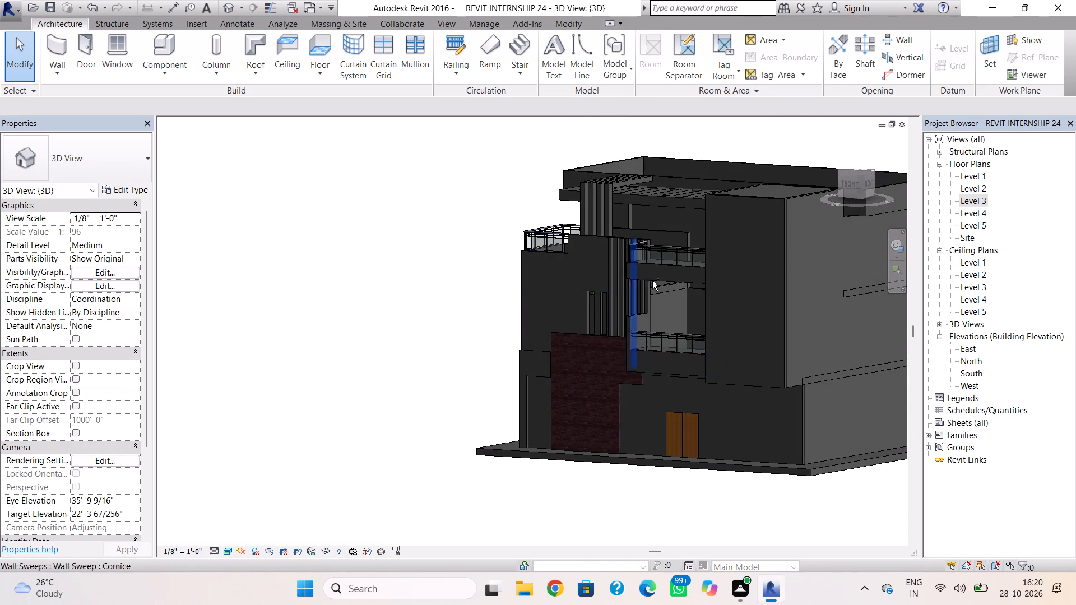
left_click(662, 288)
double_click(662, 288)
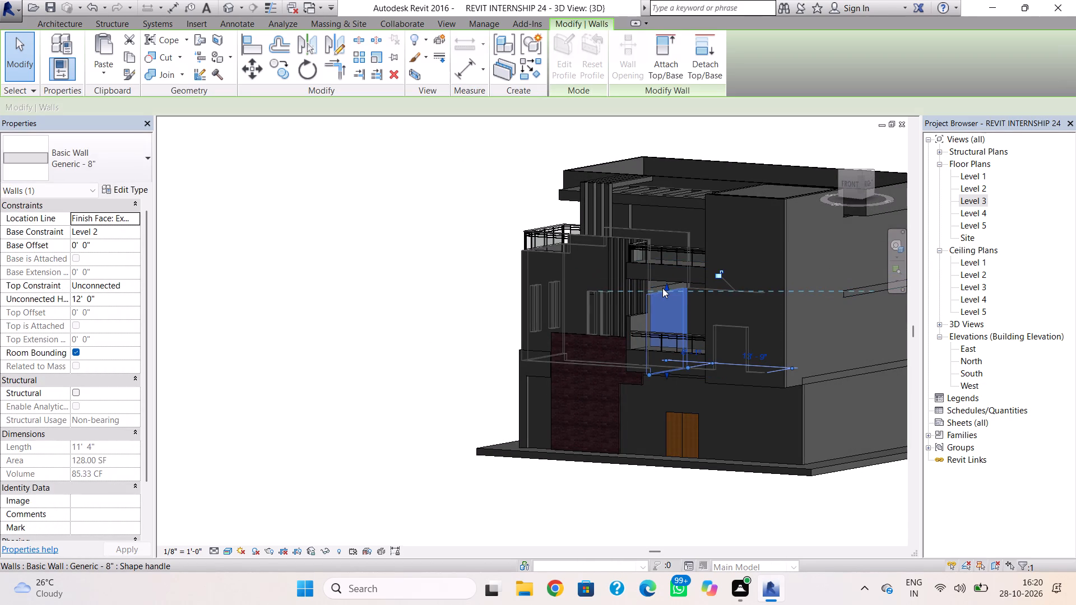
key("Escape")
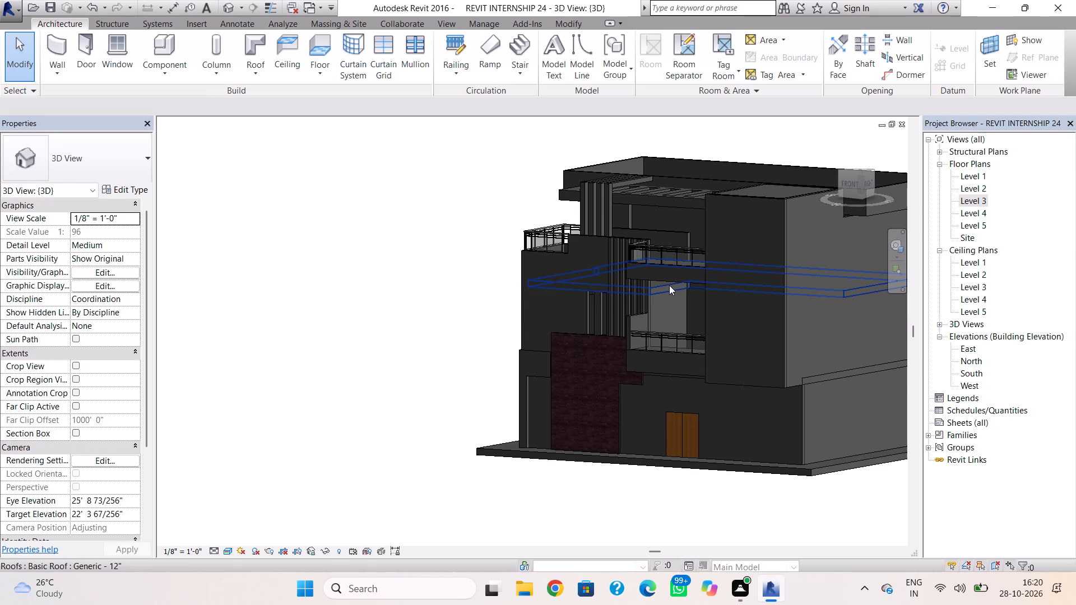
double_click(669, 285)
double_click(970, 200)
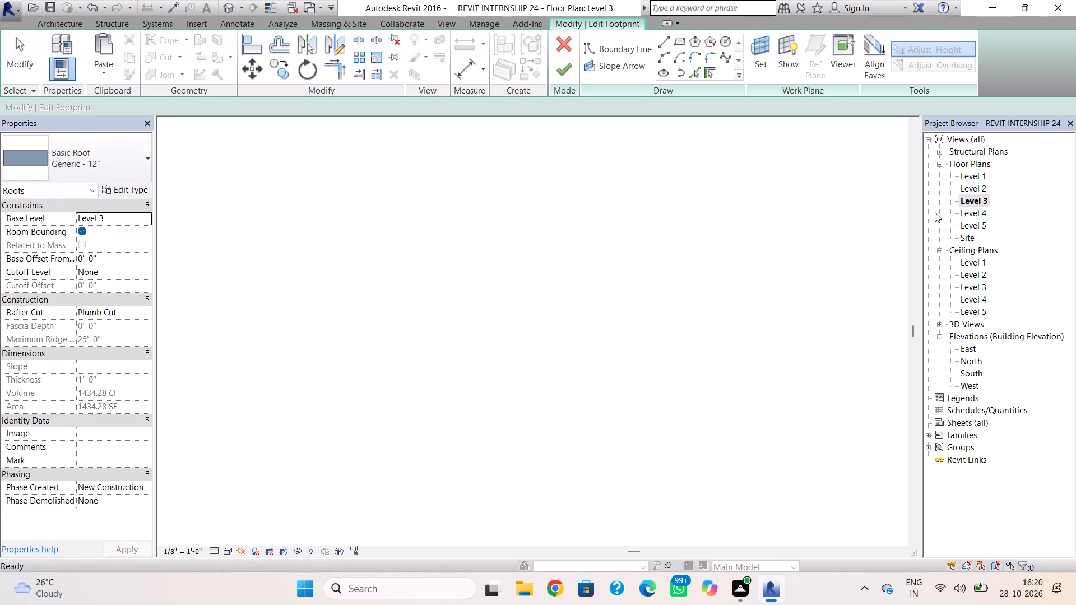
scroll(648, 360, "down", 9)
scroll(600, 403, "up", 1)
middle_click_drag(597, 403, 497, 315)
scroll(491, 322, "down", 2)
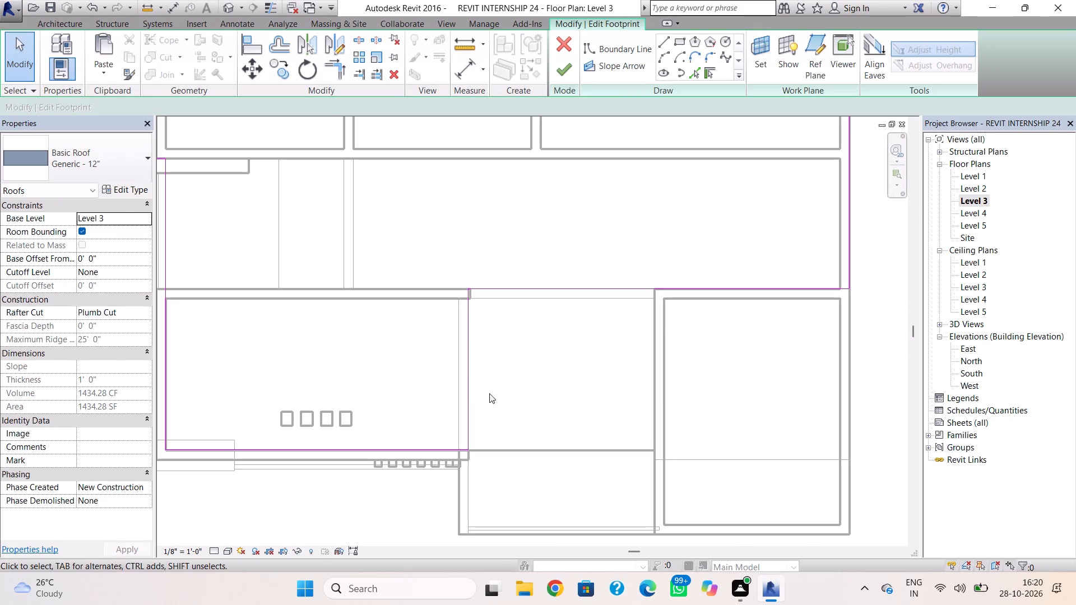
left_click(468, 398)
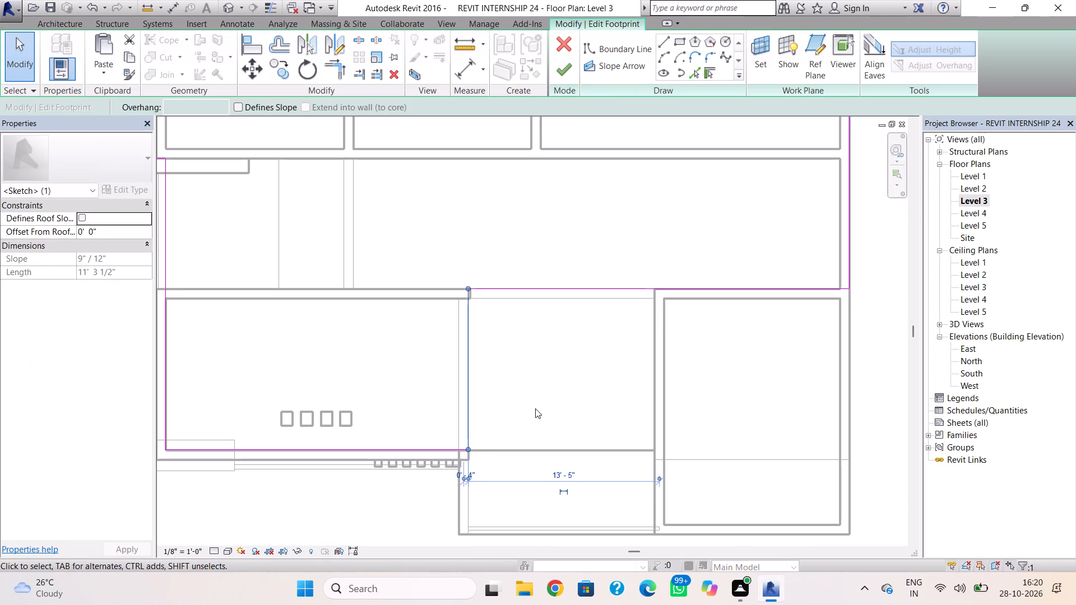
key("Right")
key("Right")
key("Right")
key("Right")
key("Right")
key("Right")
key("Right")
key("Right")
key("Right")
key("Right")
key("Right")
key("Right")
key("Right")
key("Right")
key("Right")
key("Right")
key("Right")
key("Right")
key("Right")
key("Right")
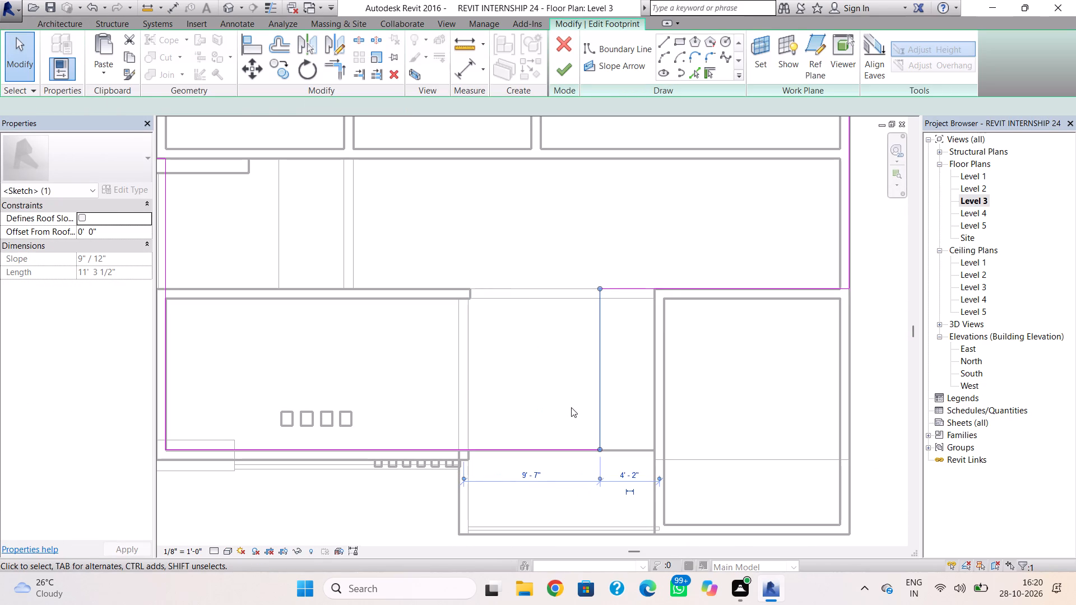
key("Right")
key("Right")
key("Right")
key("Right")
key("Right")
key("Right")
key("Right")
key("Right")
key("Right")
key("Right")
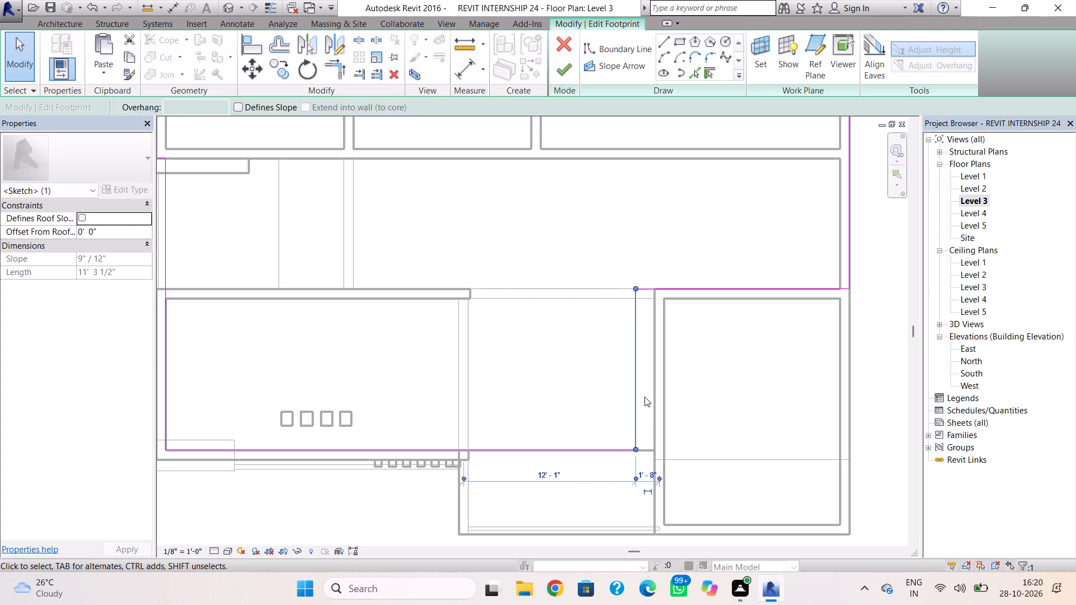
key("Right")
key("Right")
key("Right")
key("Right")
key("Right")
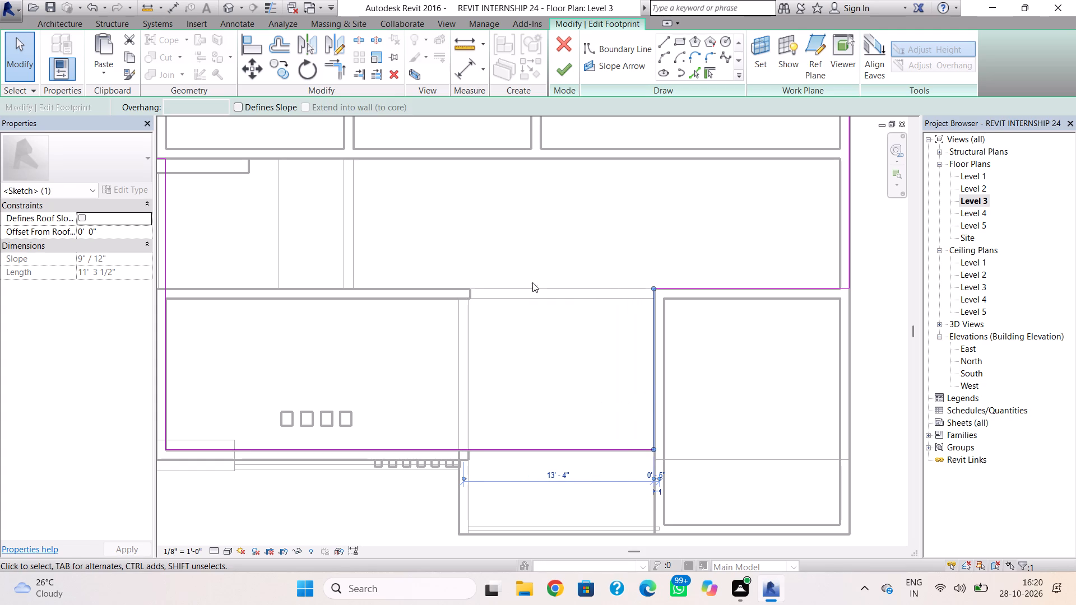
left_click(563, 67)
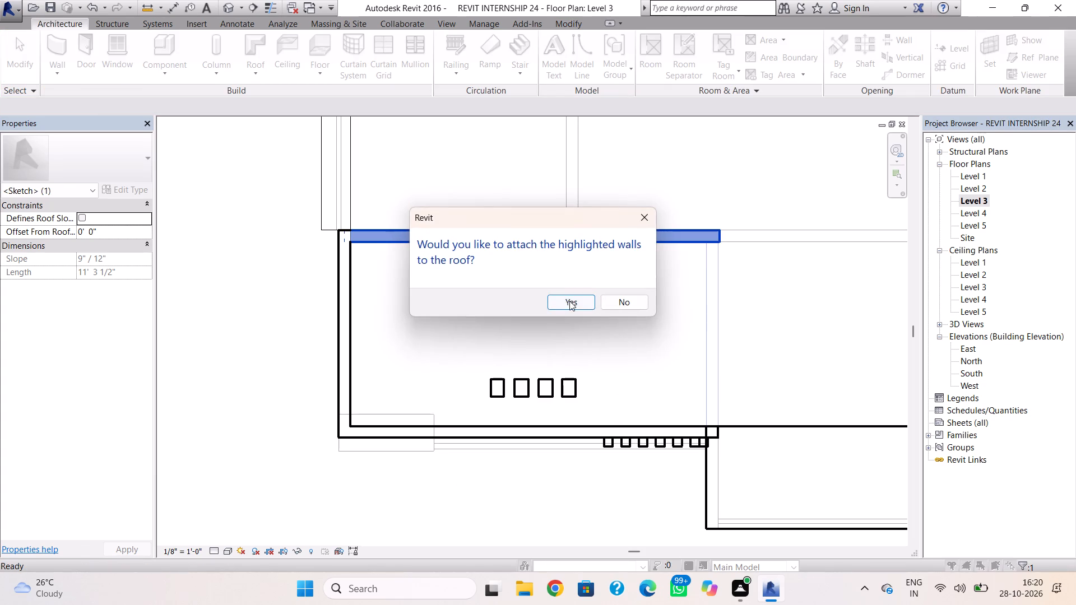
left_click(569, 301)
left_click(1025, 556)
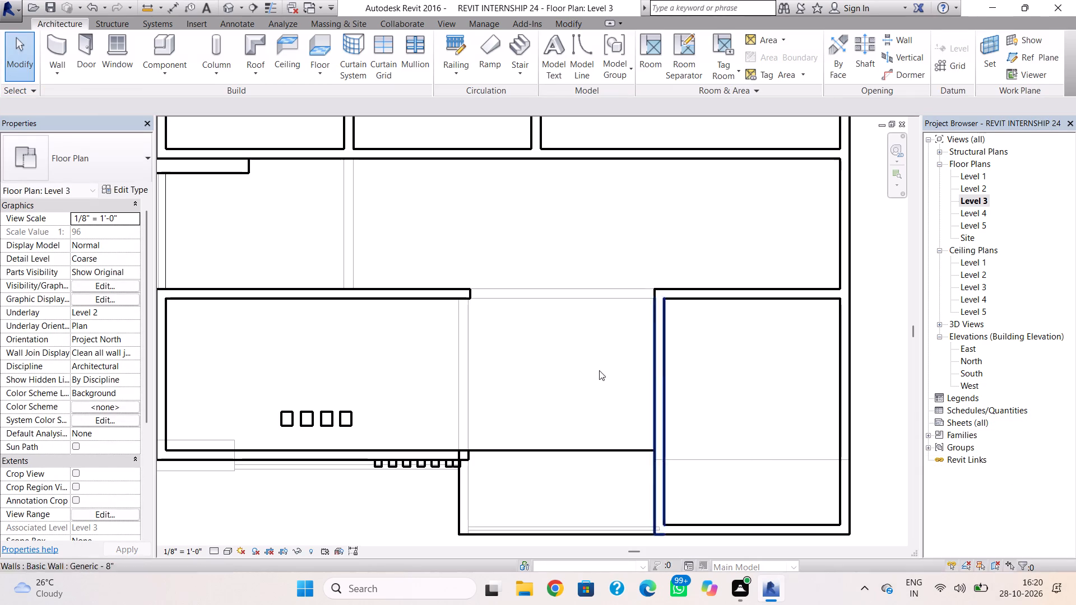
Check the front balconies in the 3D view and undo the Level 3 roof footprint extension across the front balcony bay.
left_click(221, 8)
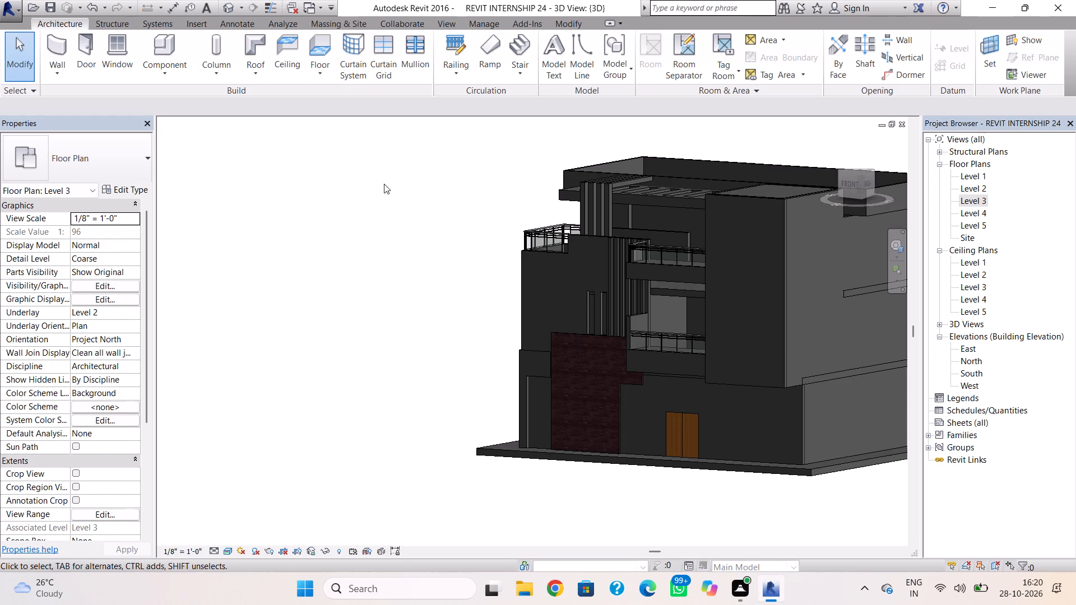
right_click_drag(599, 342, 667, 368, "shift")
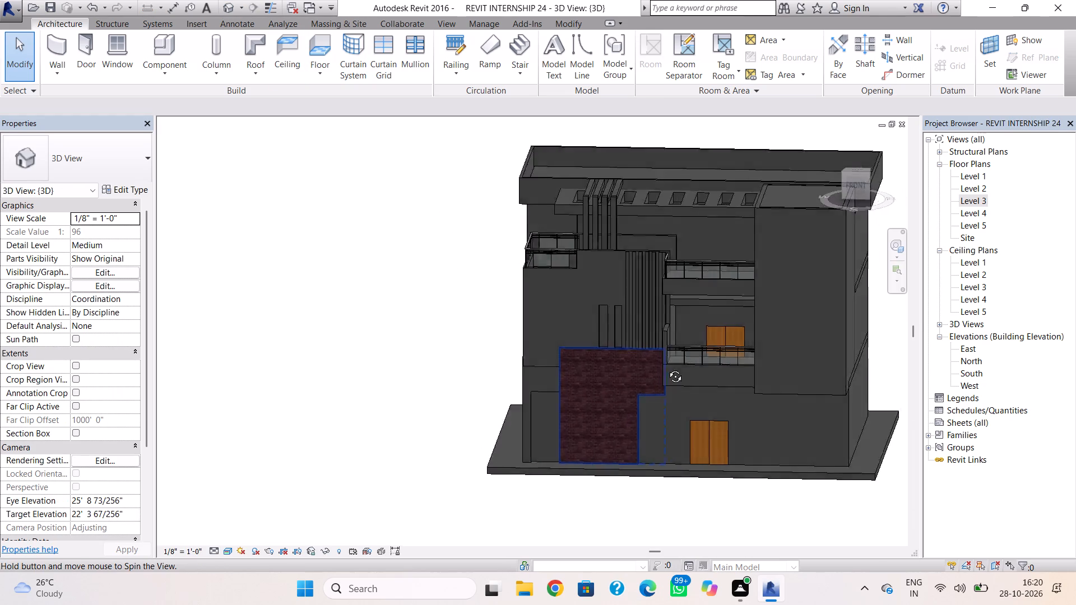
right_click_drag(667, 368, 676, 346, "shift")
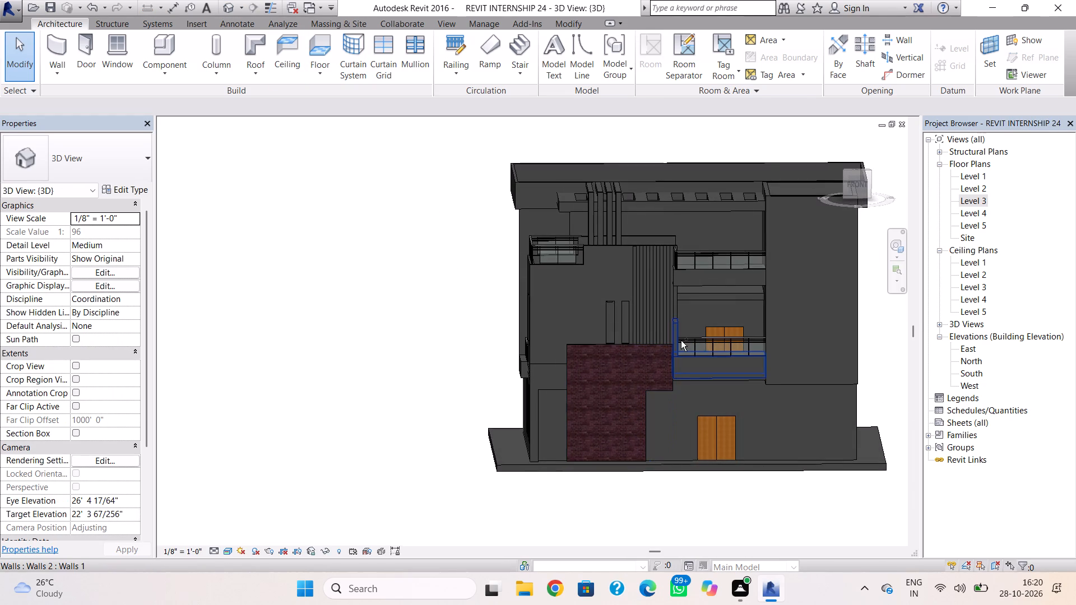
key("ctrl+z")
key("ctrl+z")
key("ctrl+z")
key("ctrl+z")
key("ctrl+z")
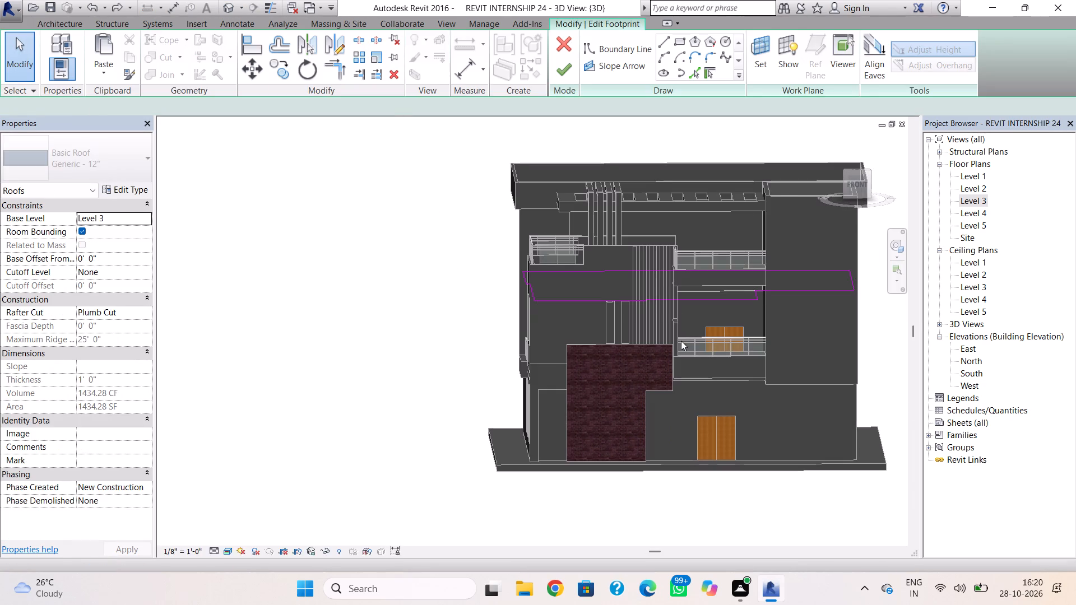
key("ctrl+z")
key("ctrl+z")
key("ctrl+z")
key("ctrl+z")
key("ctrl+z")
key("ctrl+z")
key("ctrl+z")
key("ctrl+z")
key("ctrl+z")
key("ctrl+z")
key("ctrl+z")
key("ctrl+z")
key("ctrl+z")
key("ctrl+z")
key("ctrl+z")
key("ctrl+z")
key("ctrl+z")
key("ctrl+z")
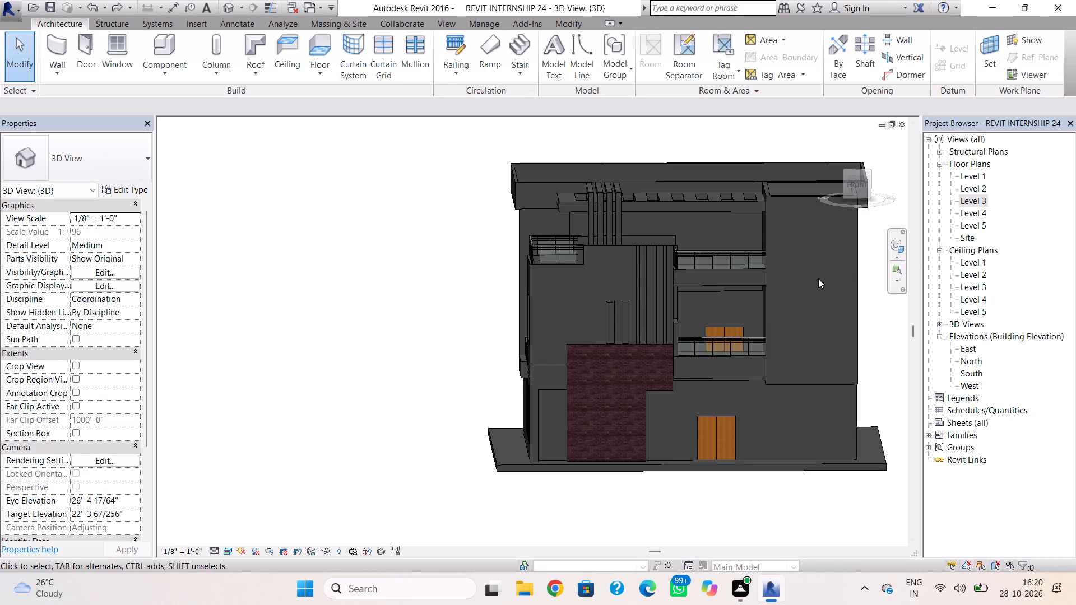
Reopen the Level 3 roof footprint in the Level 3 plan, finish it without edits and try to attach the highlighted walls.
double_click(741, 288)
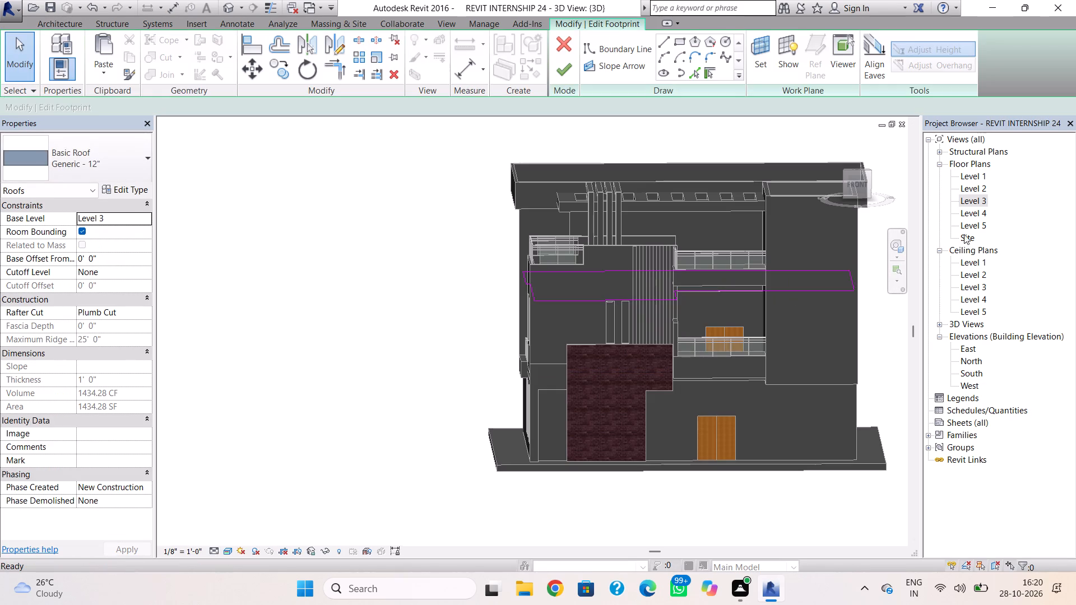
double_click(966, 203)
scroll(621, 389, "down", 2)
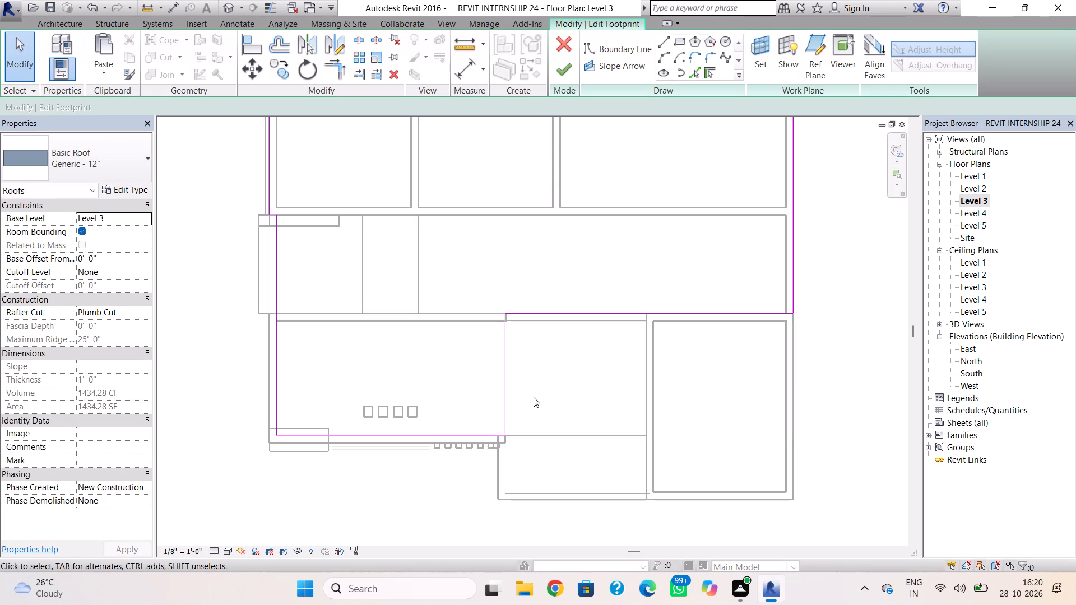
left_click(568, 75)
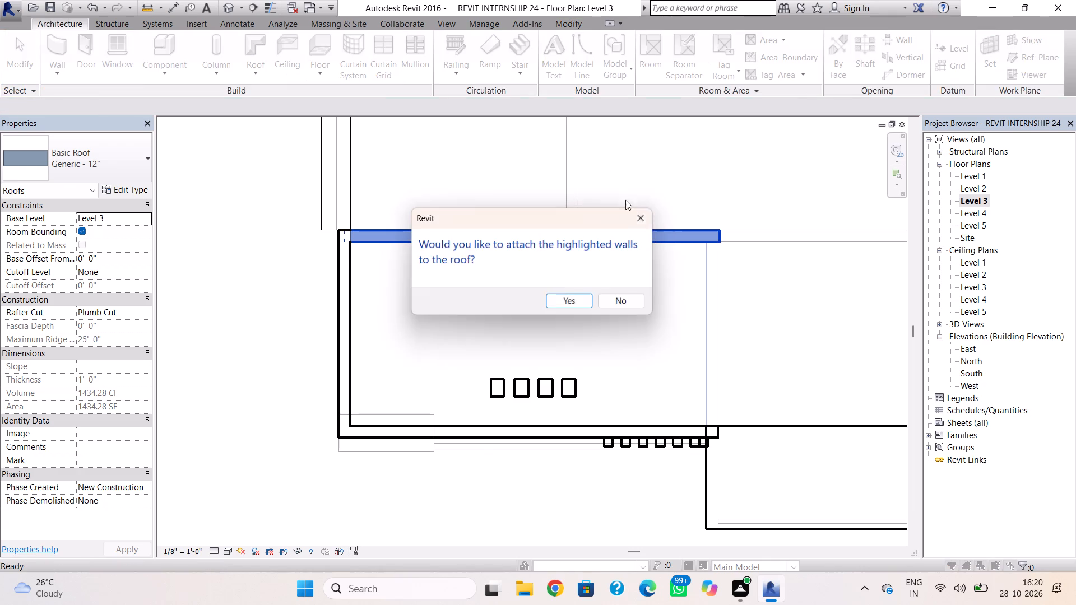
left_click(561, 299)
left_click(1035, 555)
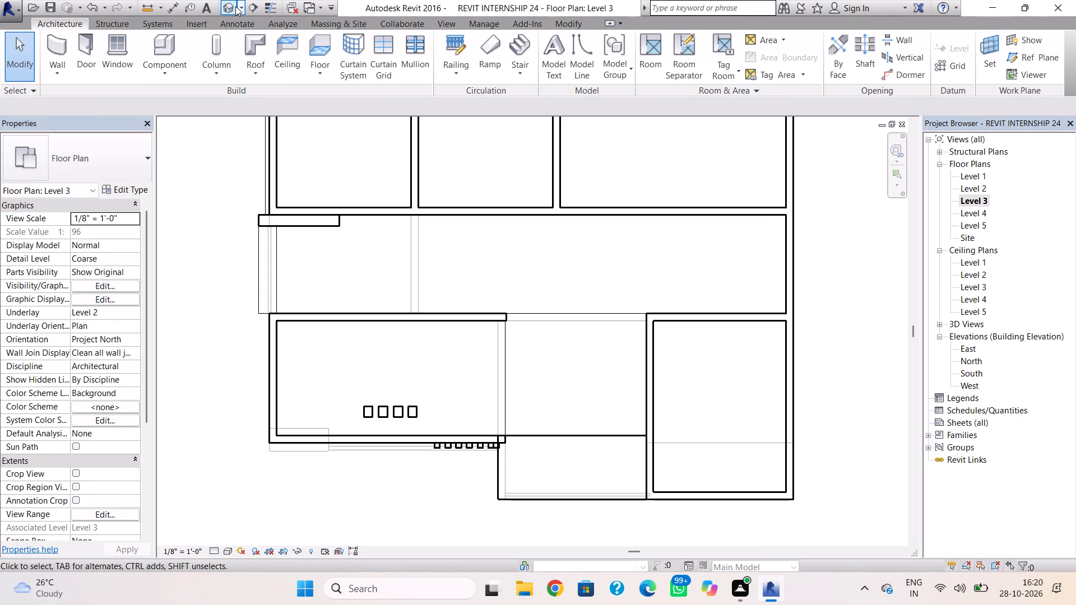
In the 3D view, delete the Level 2 double door behind the lower front balcony.
left_click(235, 6)
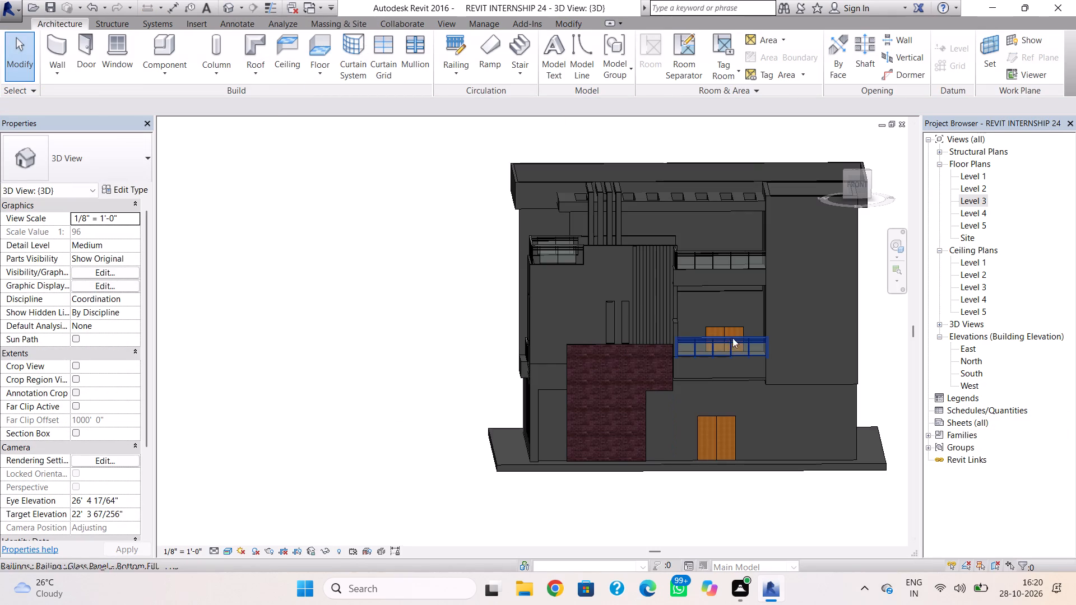
left_click(735, 329)
key("Delete")
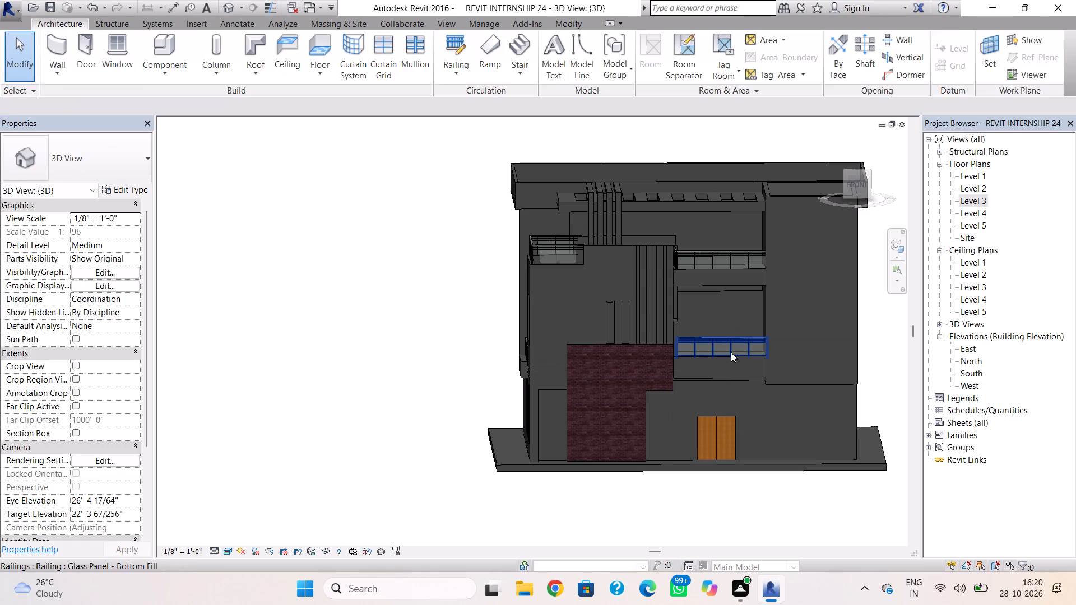
Examine the Level 3 roof around the front balconies from several 3D angles and in the Level 3 plan.
right_click_drag(646, 367, 715, 423, "shift")
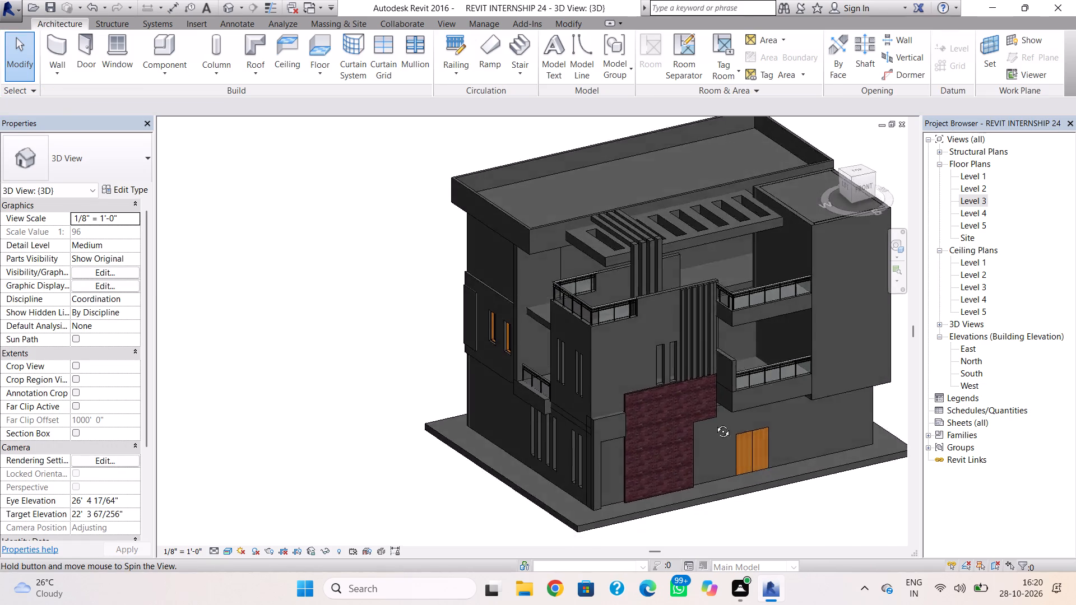
right_click_drag(715, 423, 643, 415, "shift")
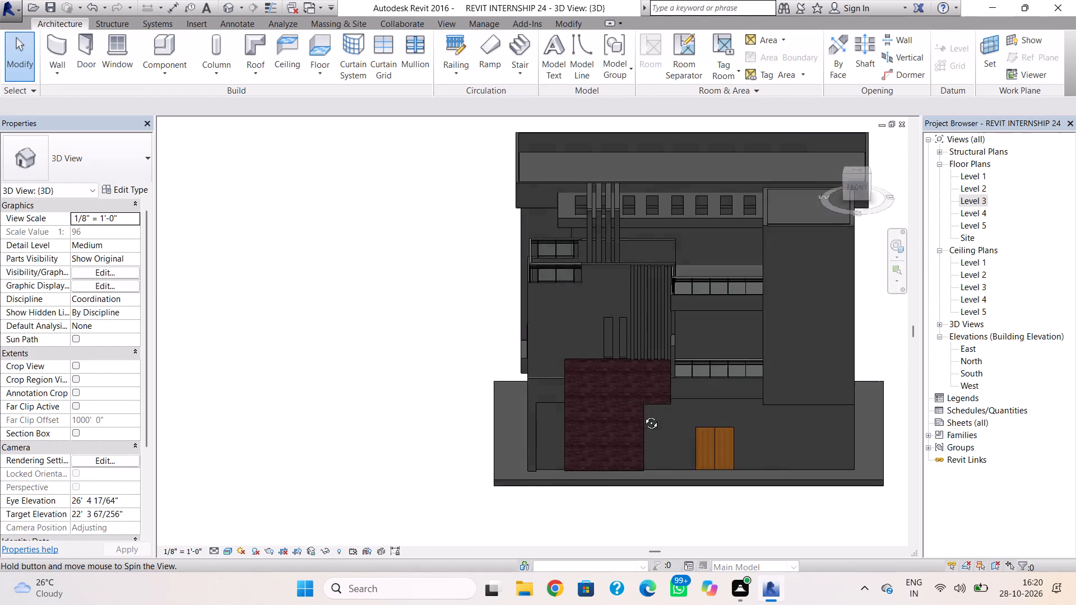
right_click_drag(643, 415, 588, 351, "shift")
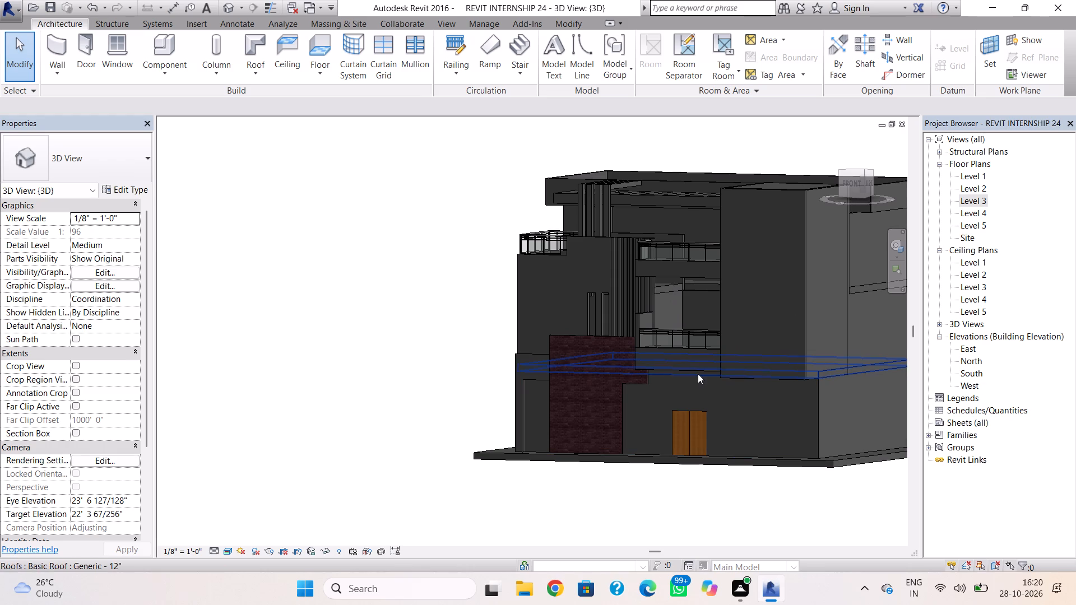
left_click(672, 288)
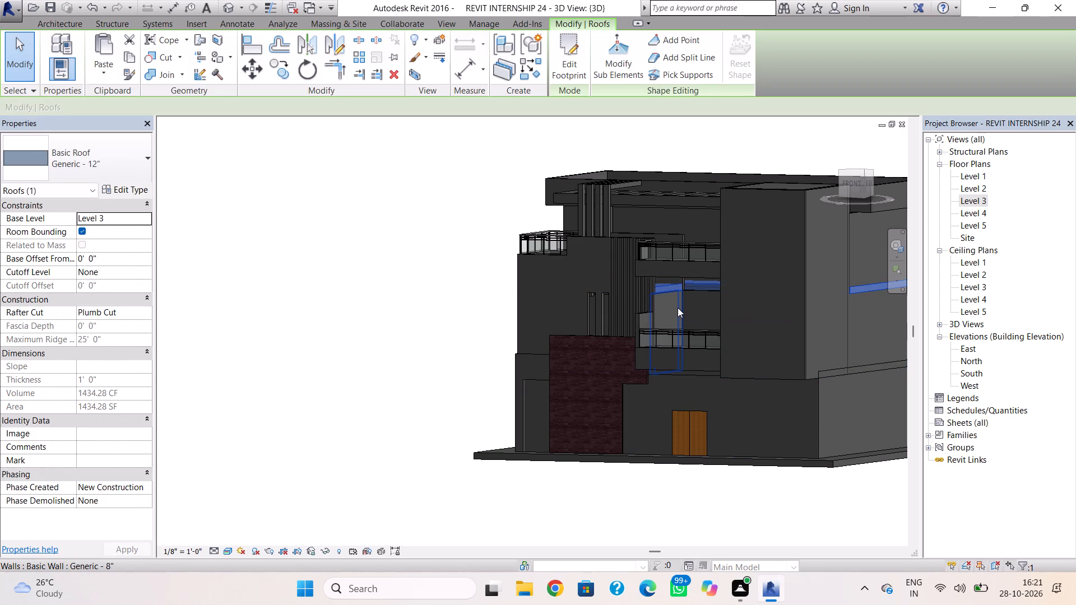
key("Escape")
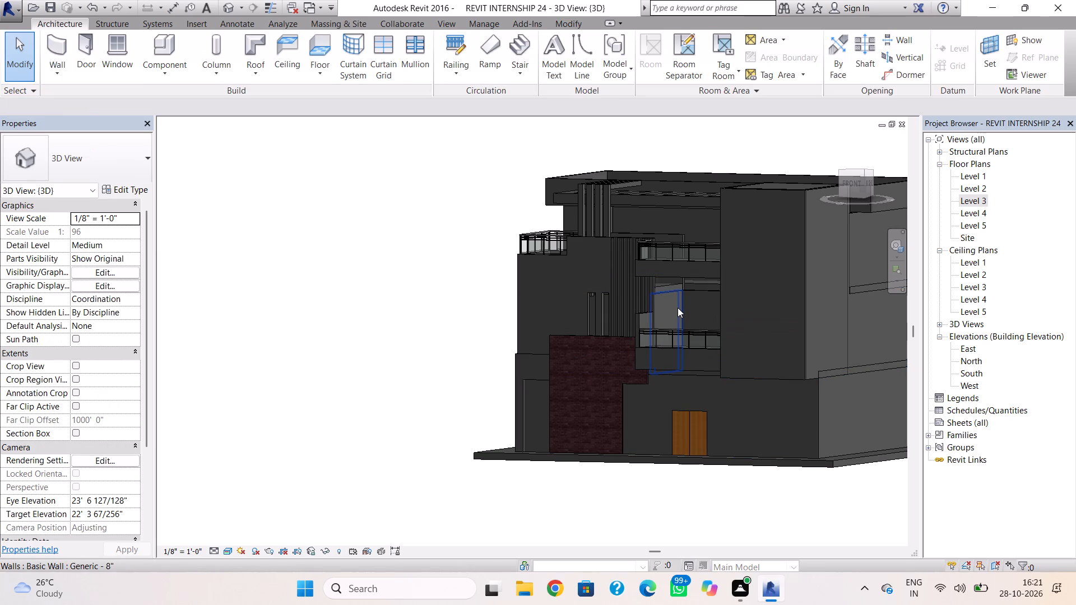
right_click_drag(718, 333, 822, 431, "shift")
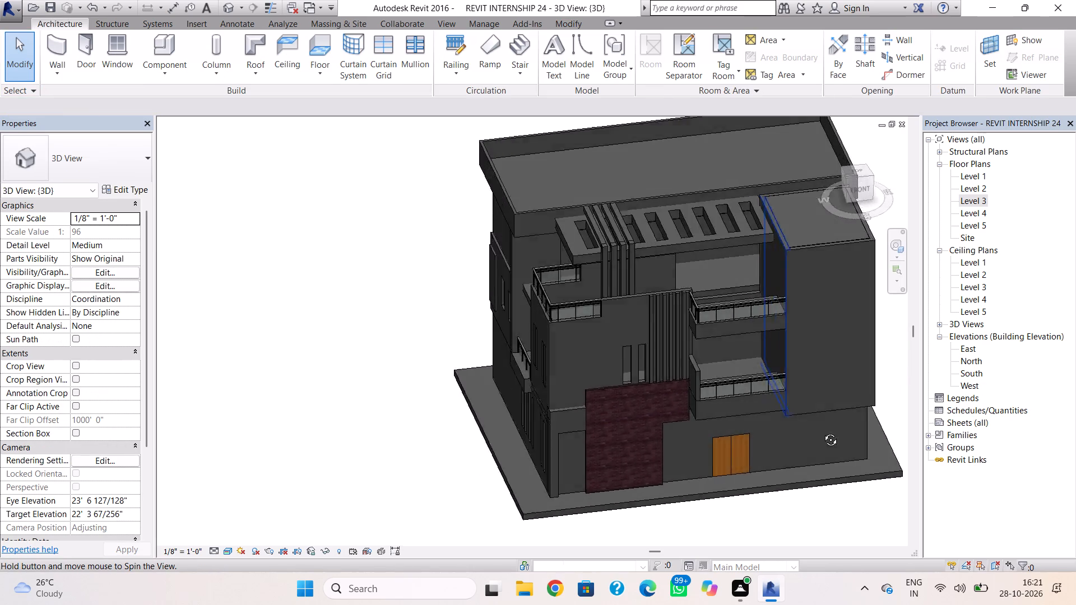
right_click_drag(822, 431, 626, 391, "shift")
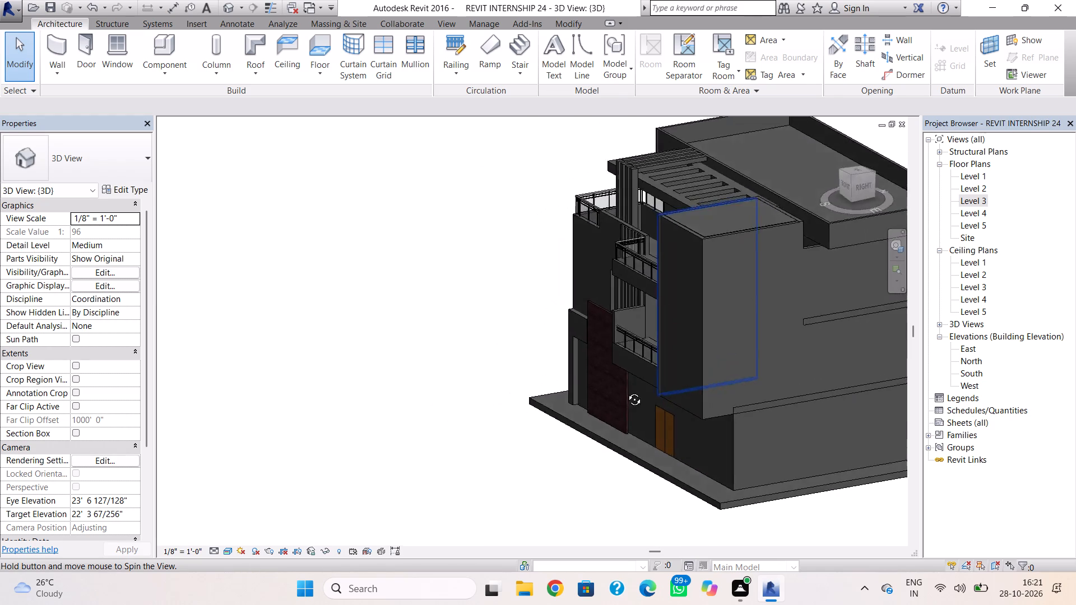
right_click_drag(626, 391, 750, 335, "shift")
right_click_drag(750, 335, 683, 349, "shift")
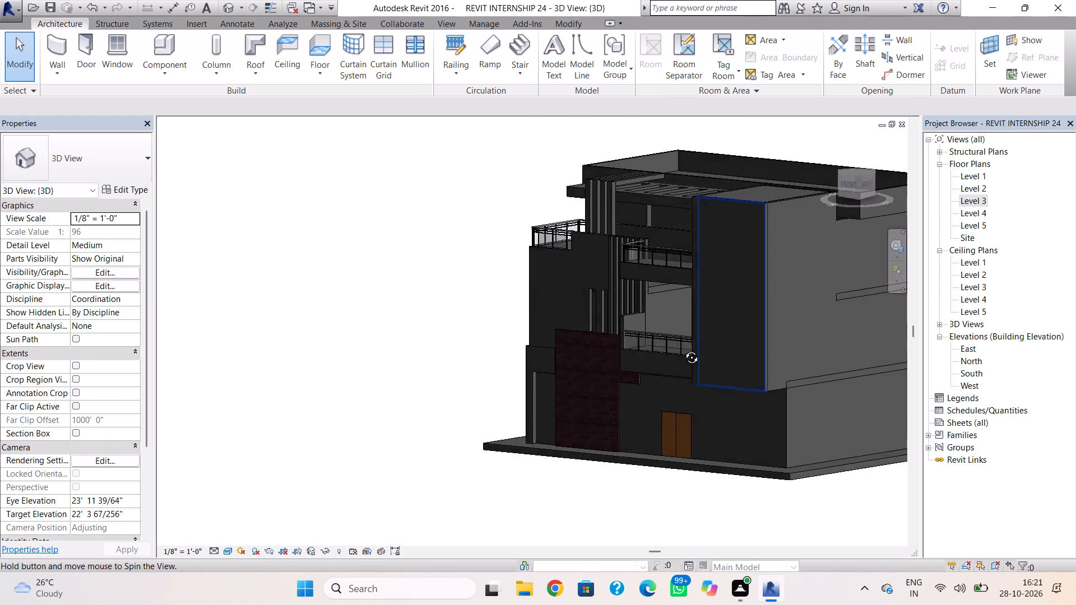
right_click_drag(683, 349, 774, 327, "shift")
left_click(722, 287)
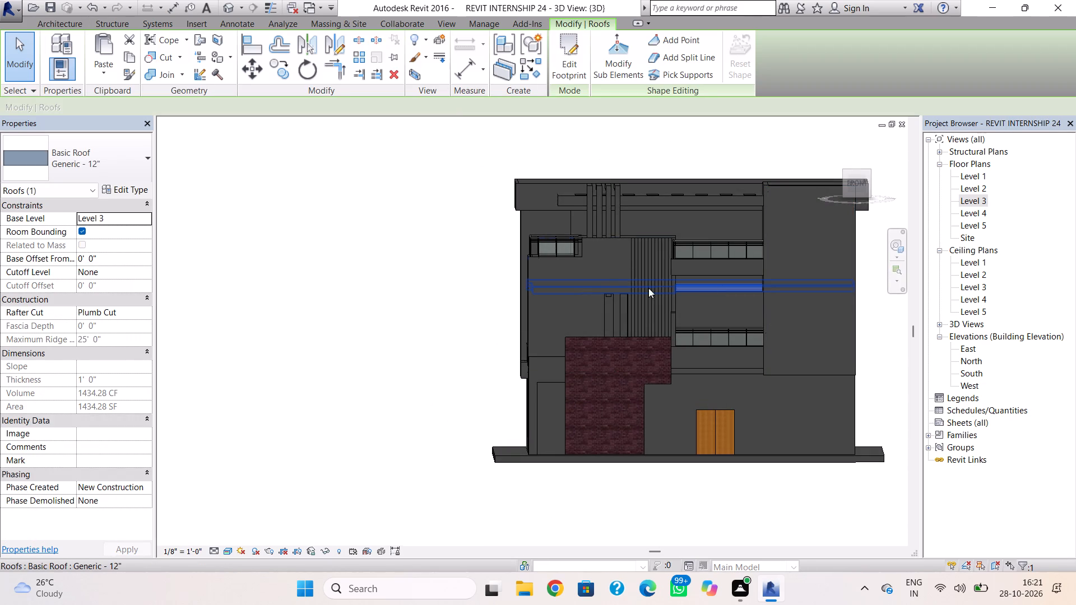
left_click(964, 203)
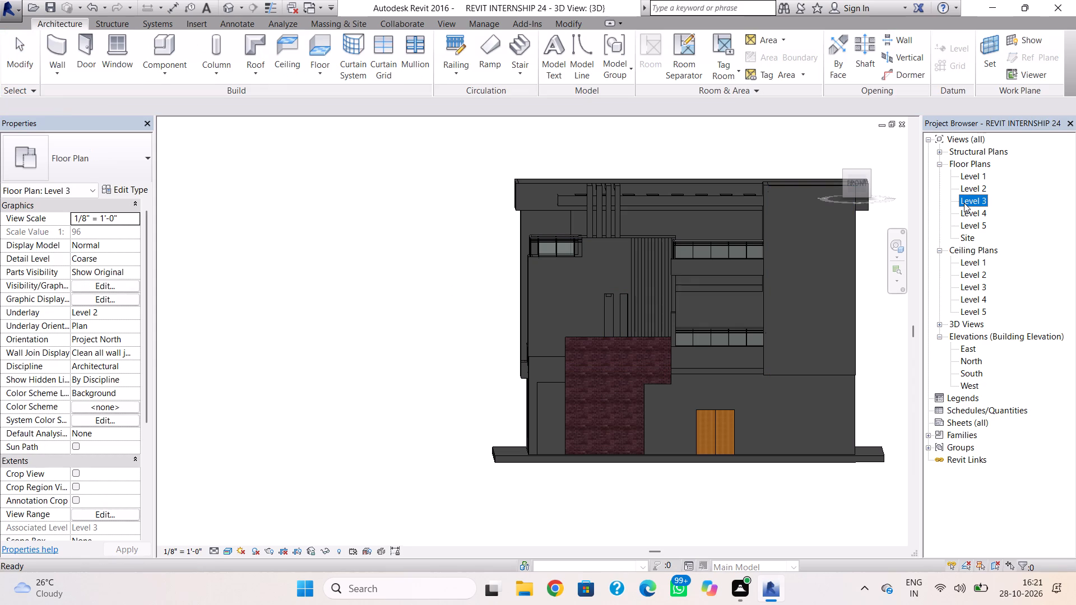
left_click(964, 203)
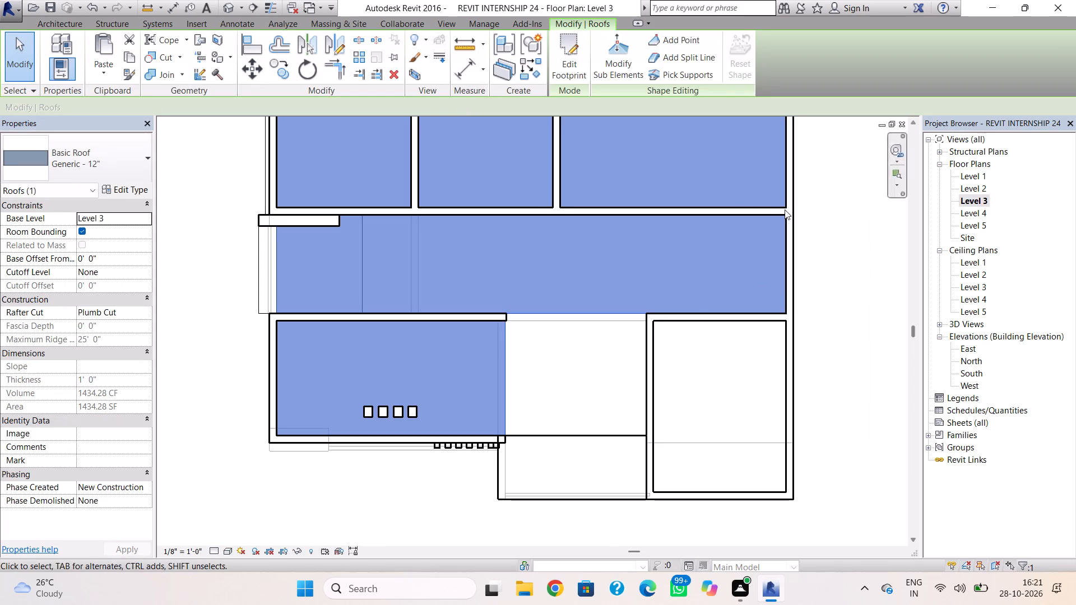
left_click(227, 8)
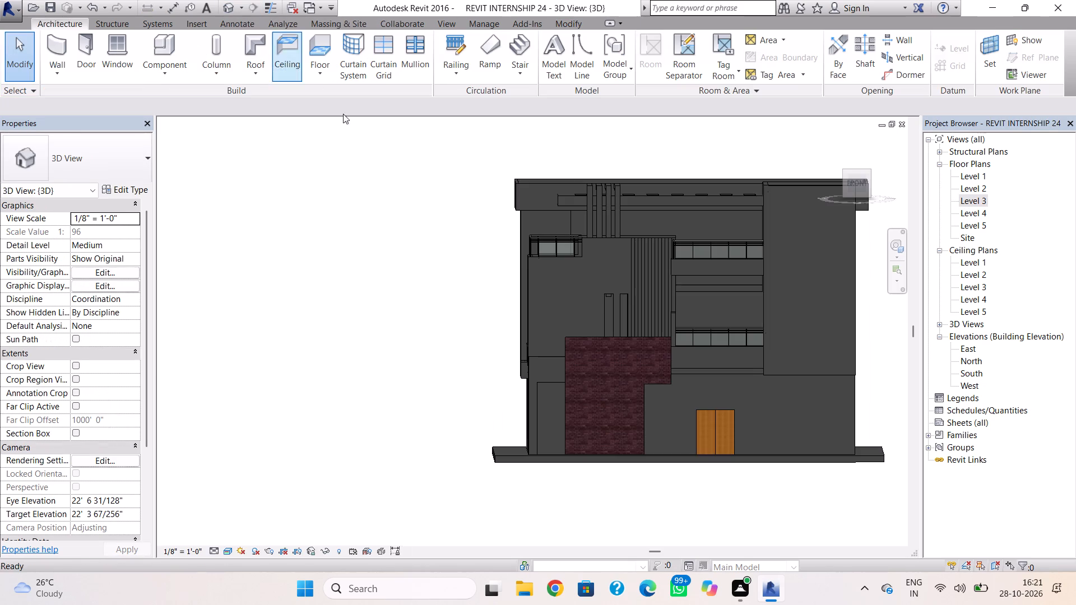
Extend the Level 3 roof footprint across the front balcony bay to the right-hand room's wall, finish it and try attaching the highlighted walls.
double_click(704, 283)
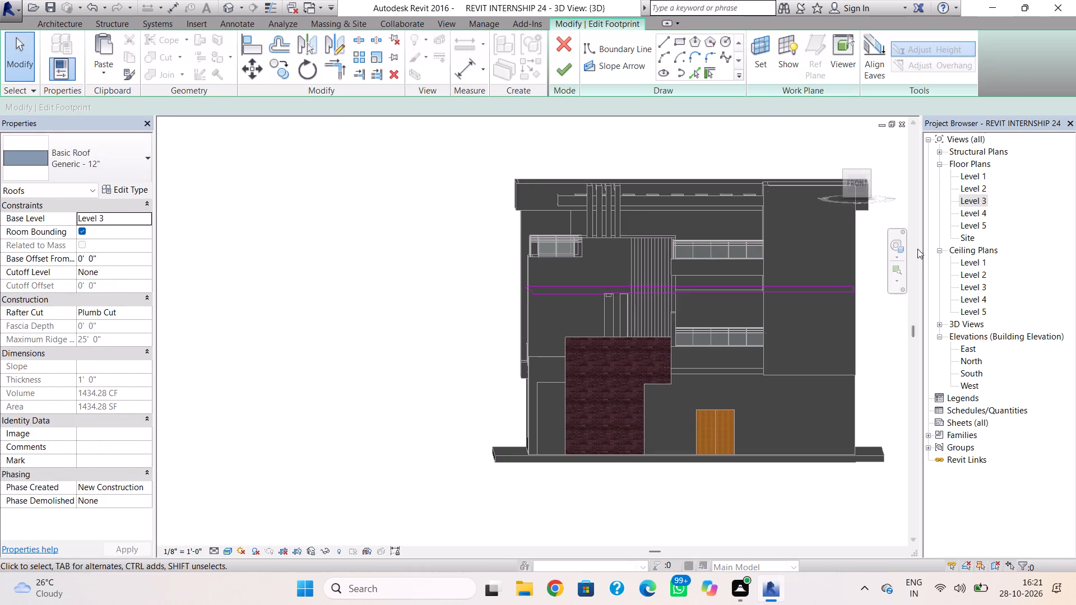
double_click(973, 202)
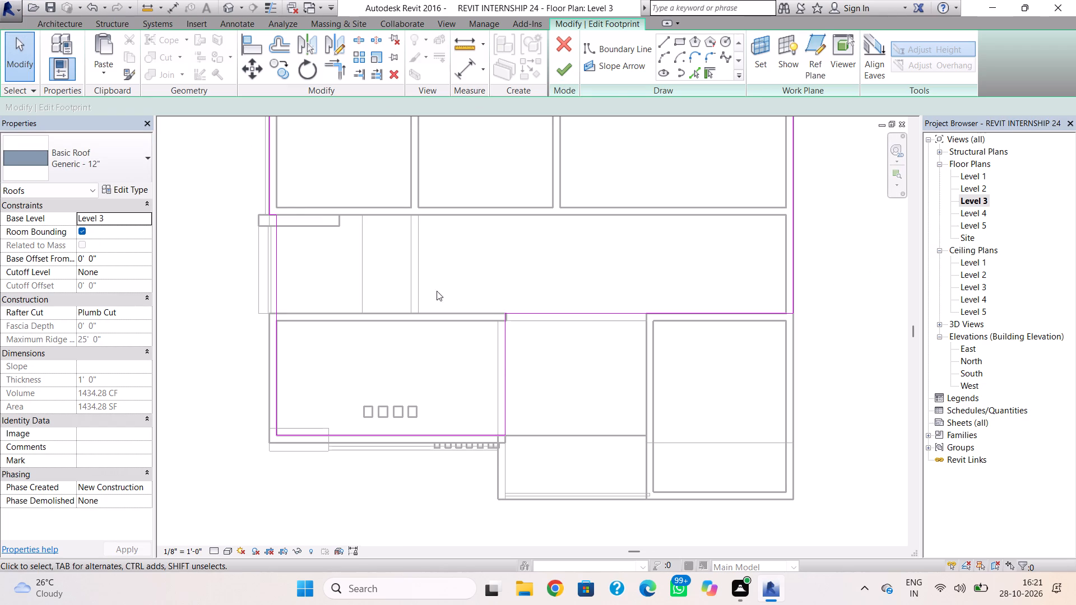
left_click(508, 358)
key("Right")
key("Right")
key("Right")
key("Right")
key("Right")
key("Right")
key("Right")
key("Right")
key("Right")
key("Right")
key("Right")
key("Right")
key("Right")
key("Right")
key("Right")
key("Right")
key("Right")
key("Right")
key("Right")
key("Right")
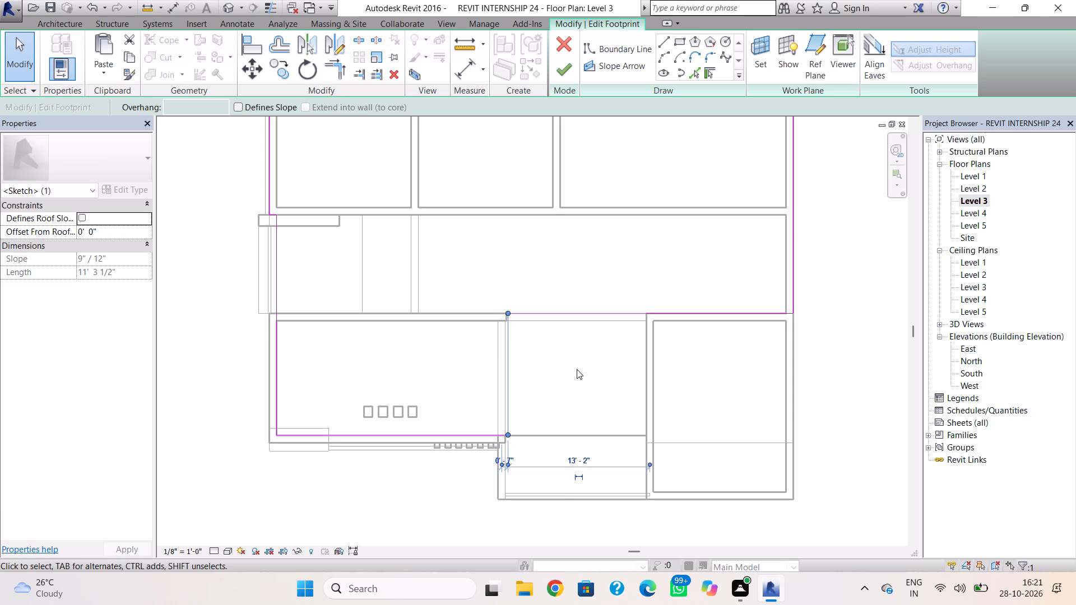
key("Right")
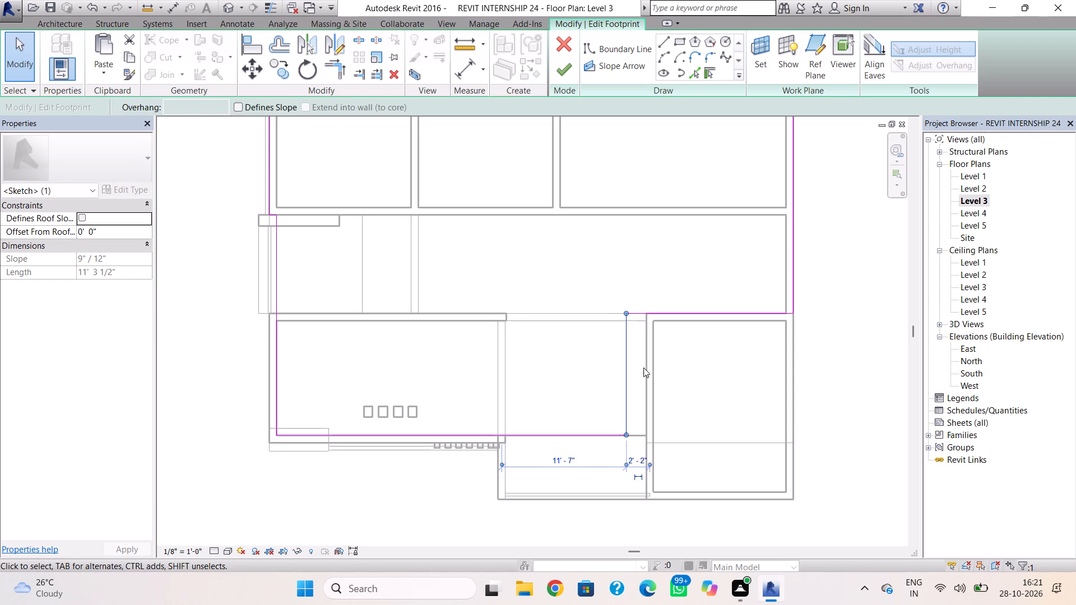
key("Right")
key("Right")
key("Right")
key("Right")
key("Right")
key("Right")
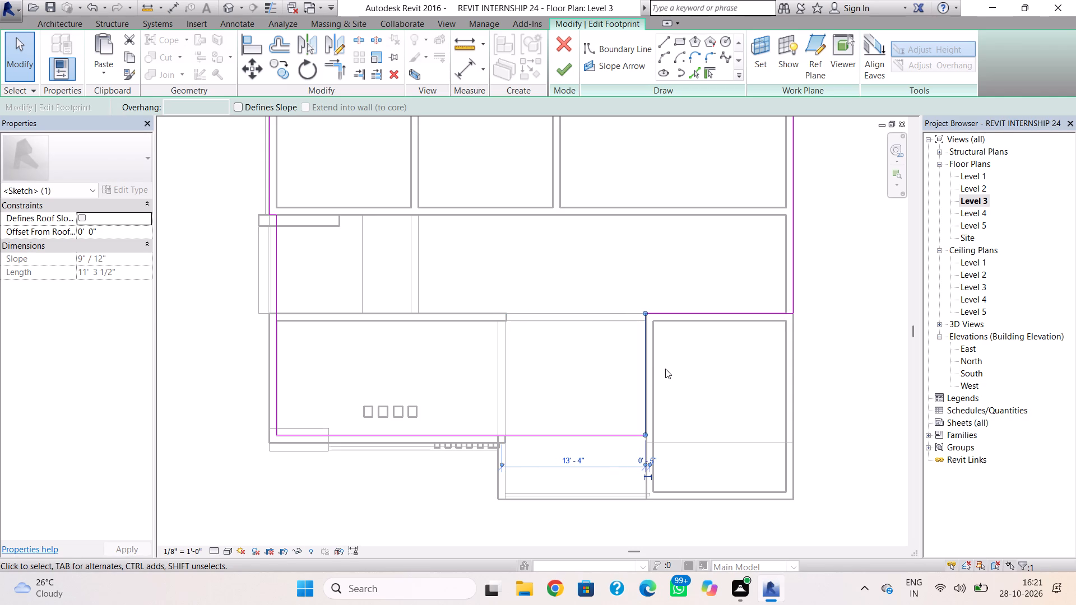
left_click(565, 76)
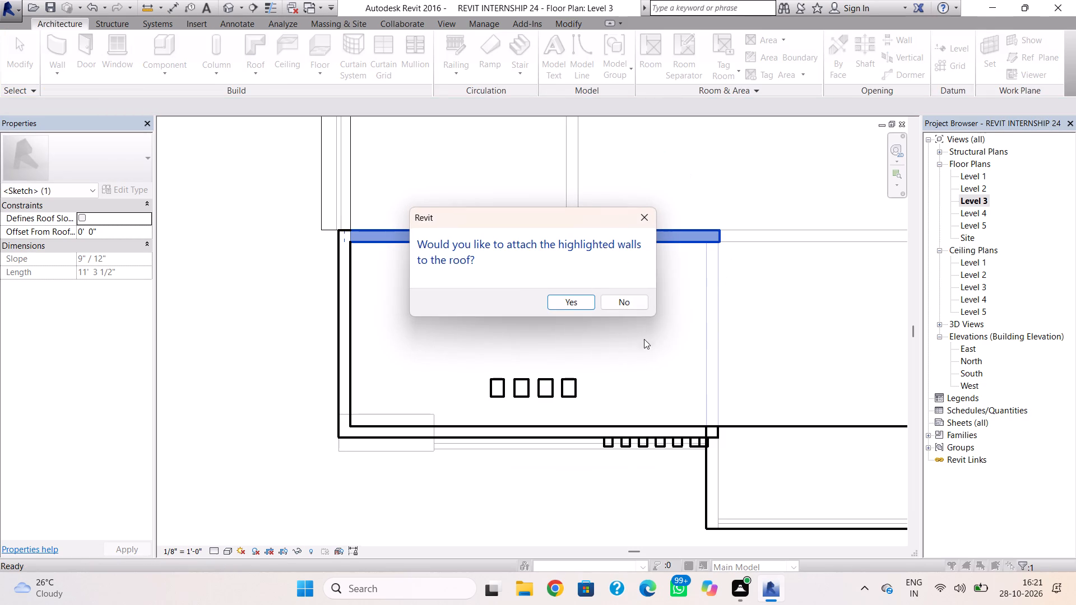
left_click(567, 303)
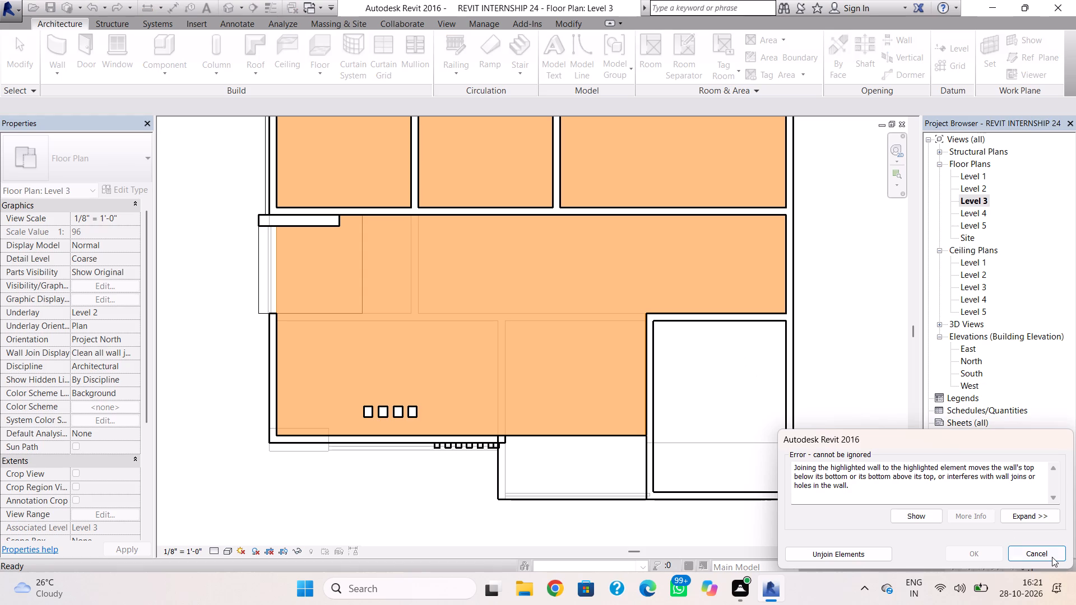
left_click(1051, 557)
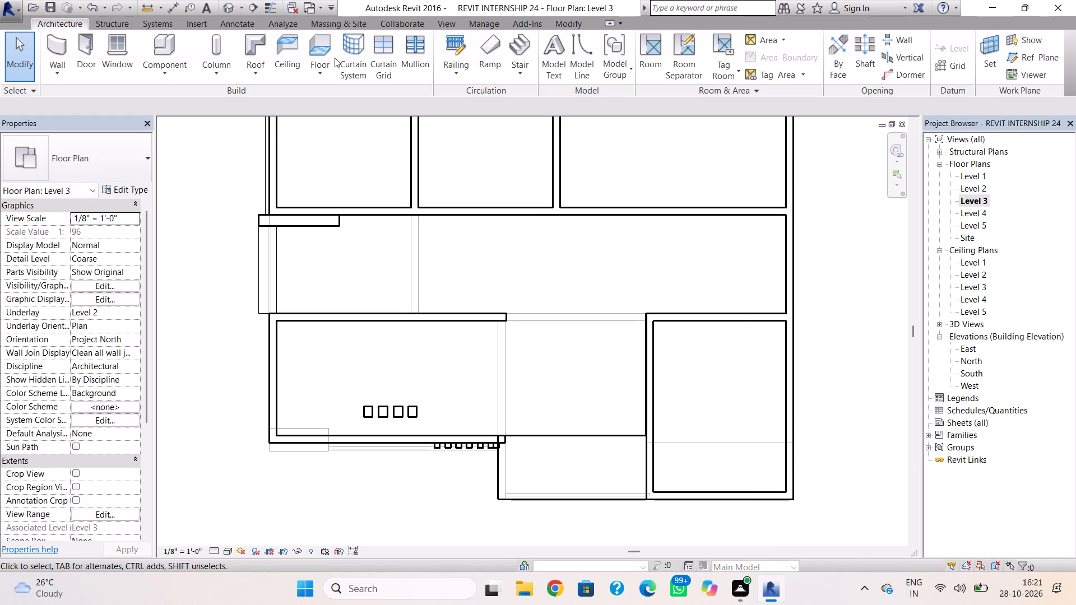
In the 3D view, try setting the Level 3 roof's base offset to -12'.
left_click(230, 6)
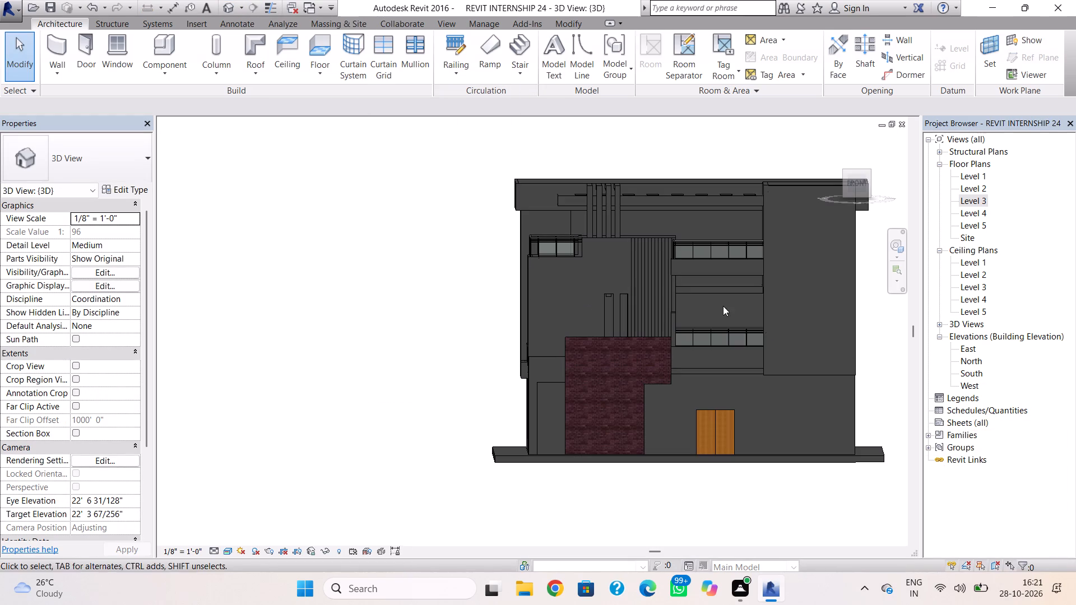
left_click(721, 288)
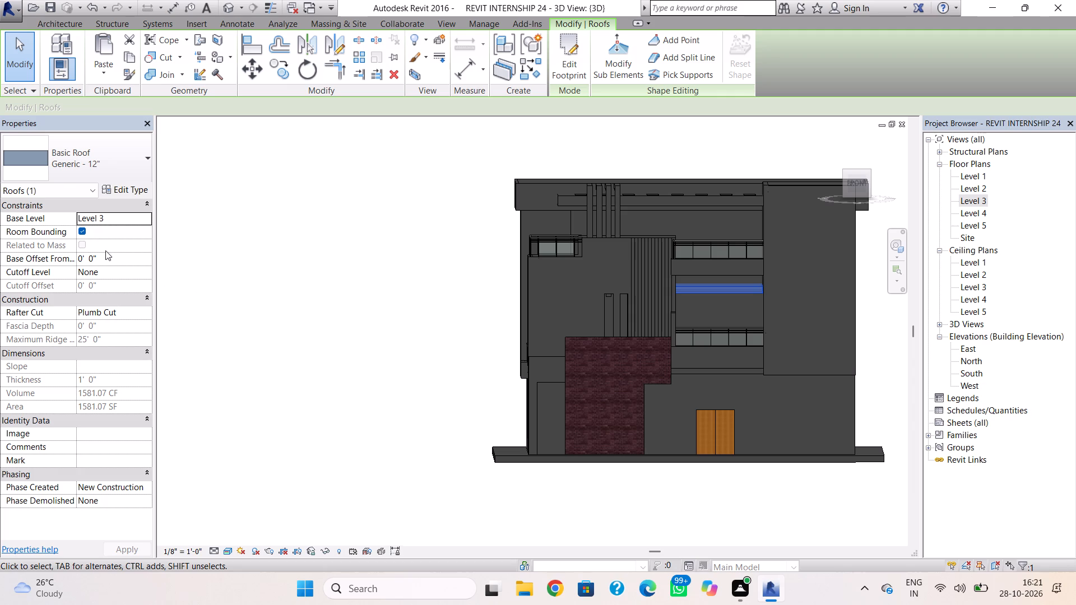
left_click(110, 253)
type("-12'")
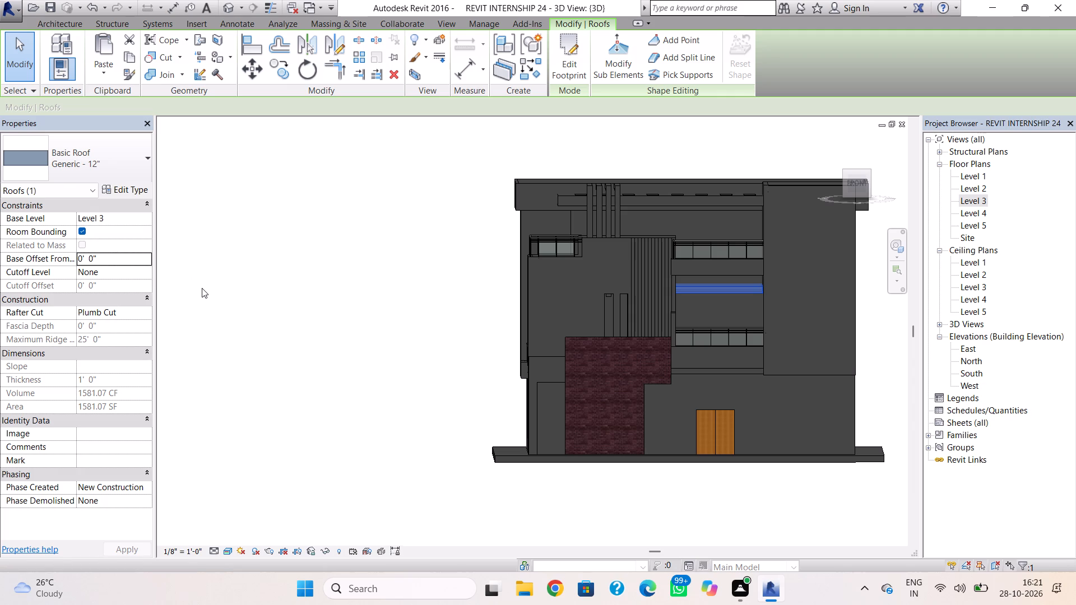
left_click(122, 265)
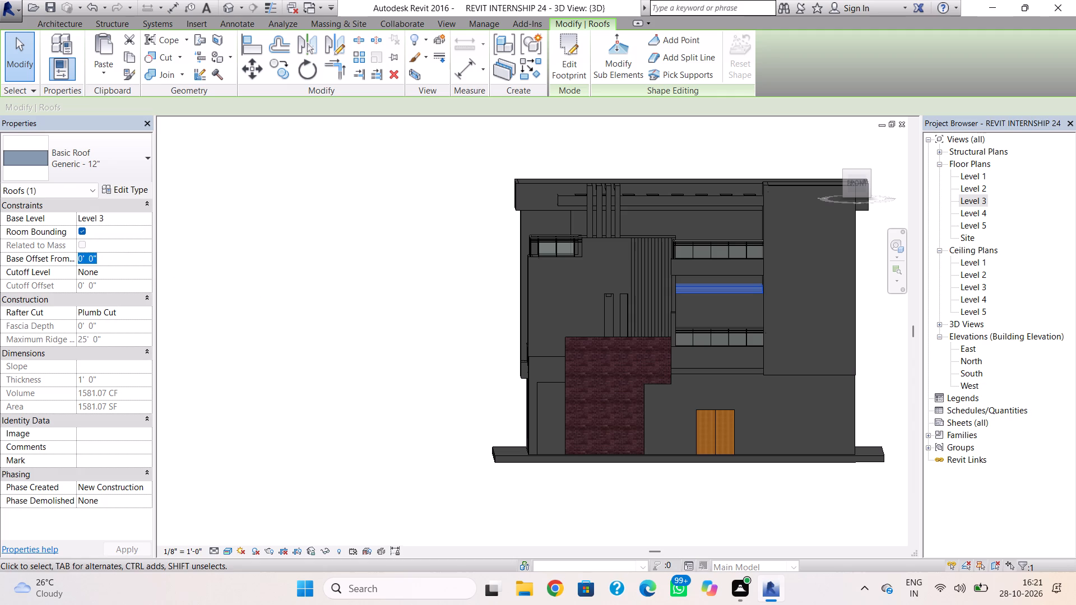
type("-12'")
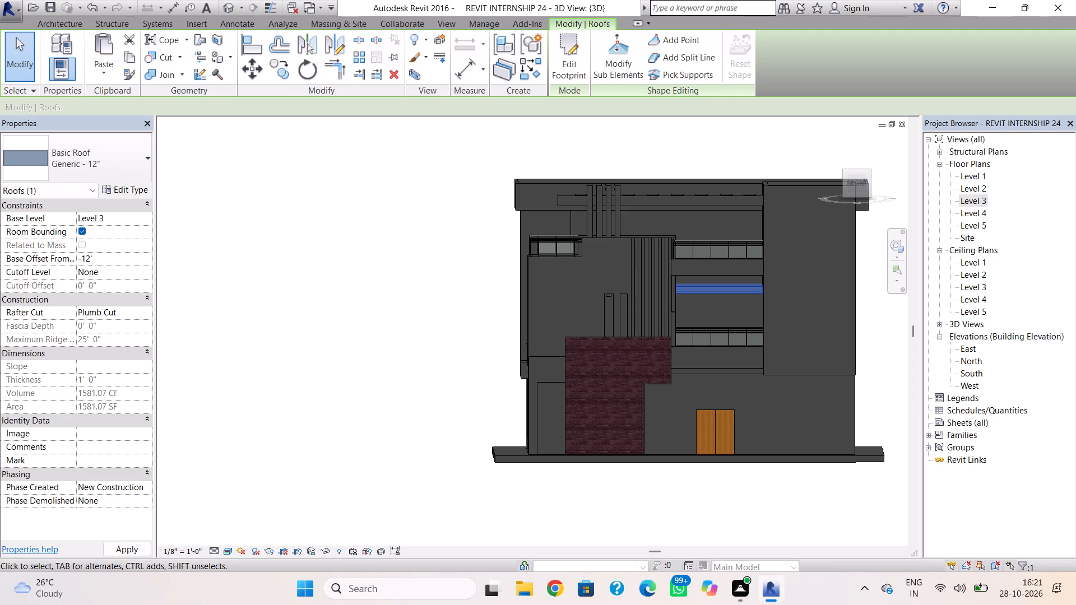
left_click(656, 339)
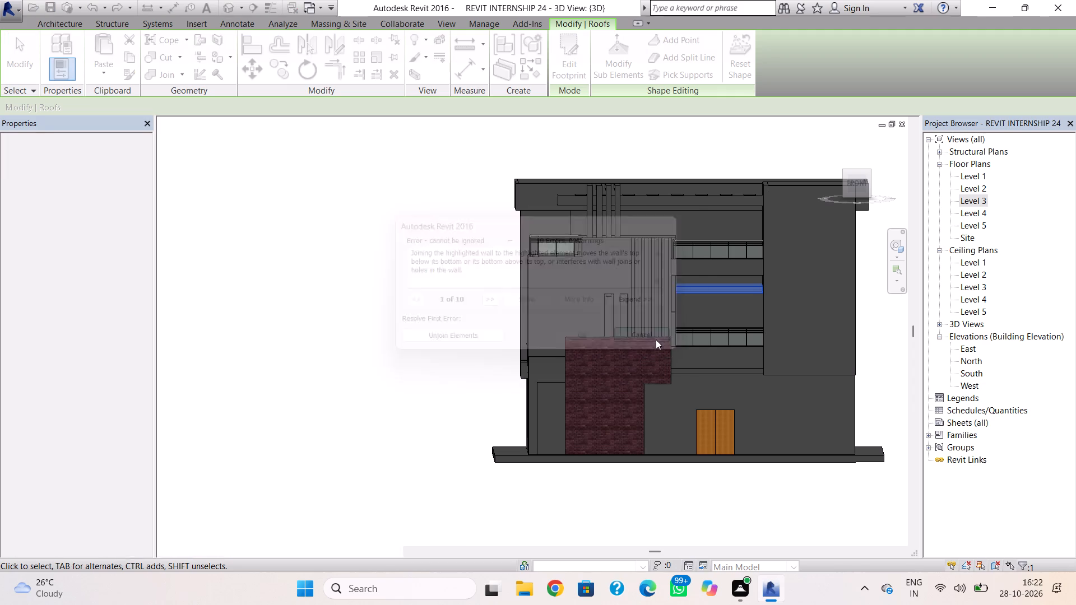
Nudge the Level 3 roof down to a base offset of about -7' 6" from Level 3.
key("Down")
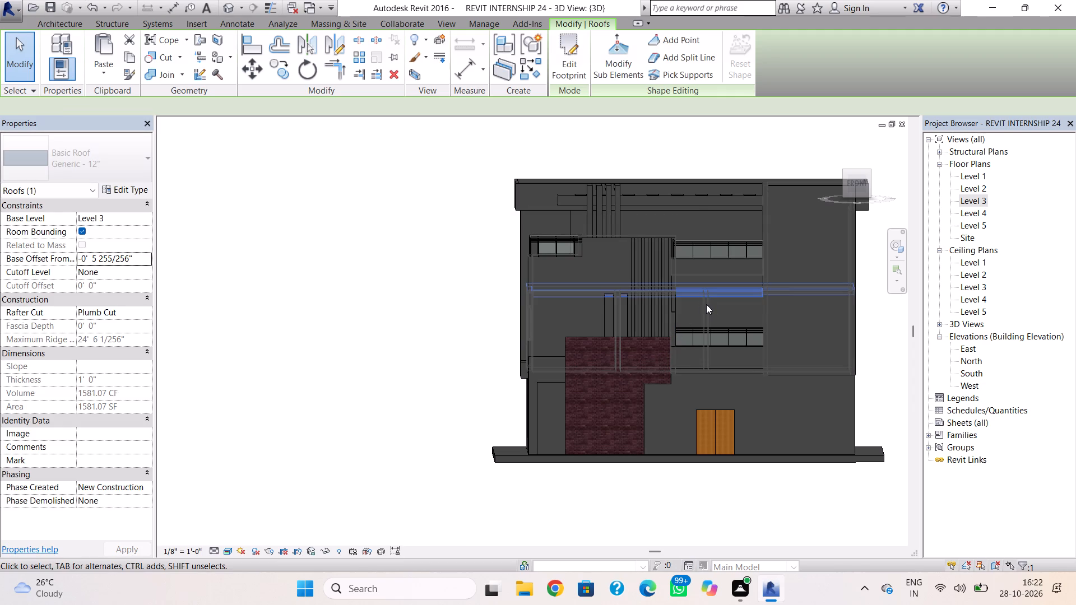
key("Down")
key("Down")
key("Down")
key("Down")
key("Down")
key("Down")
key("Down")
key("Down")
key("Down")
key("Down")
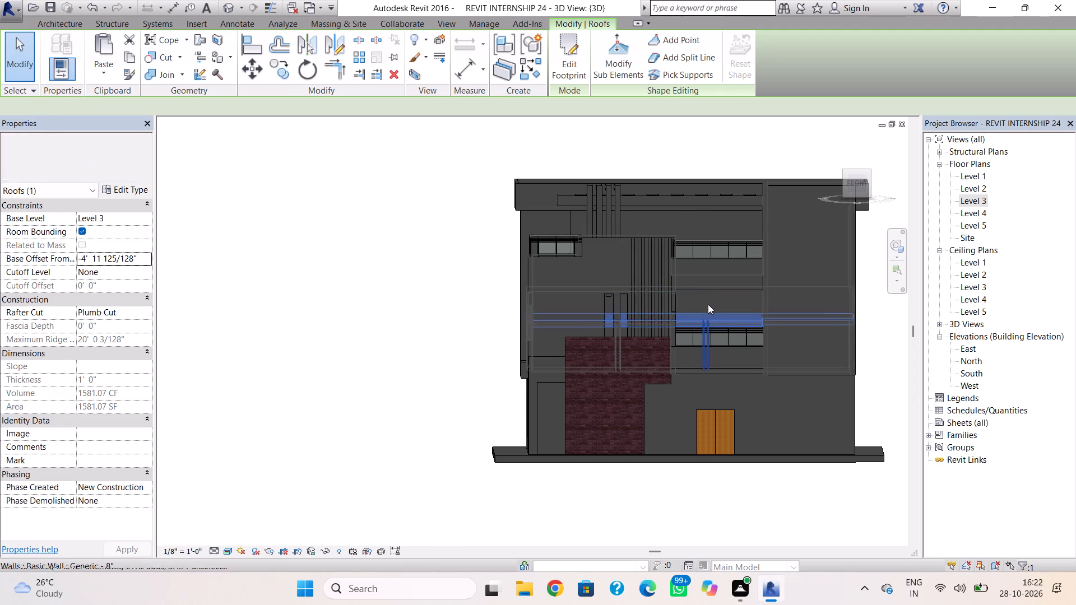
key("Down")
key("Down")
key("Down")
key("Down")
key("Down")
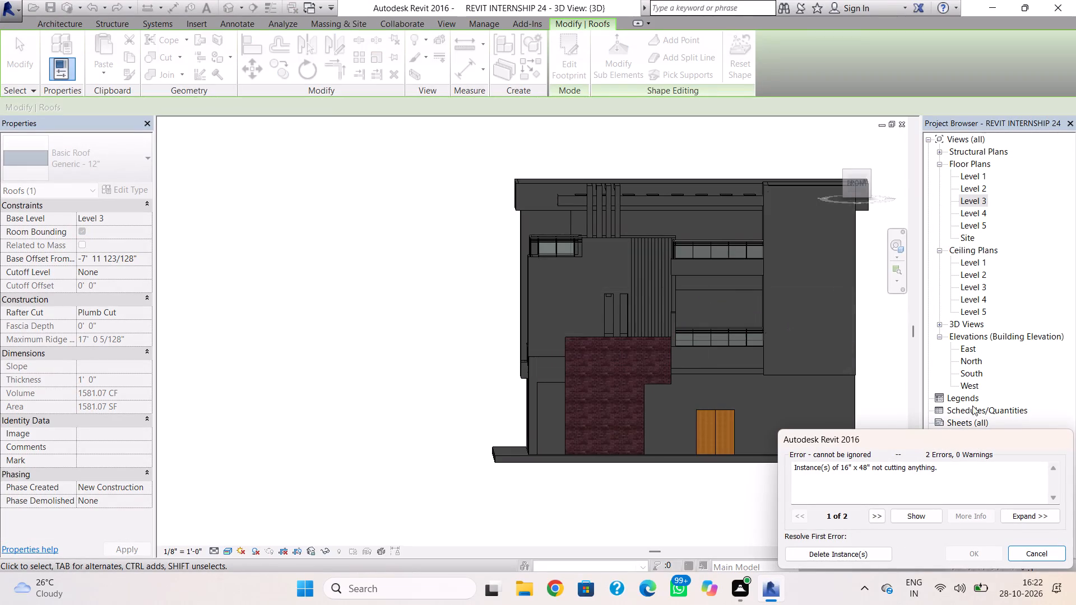
left_click(1031, 556)
key("Down")
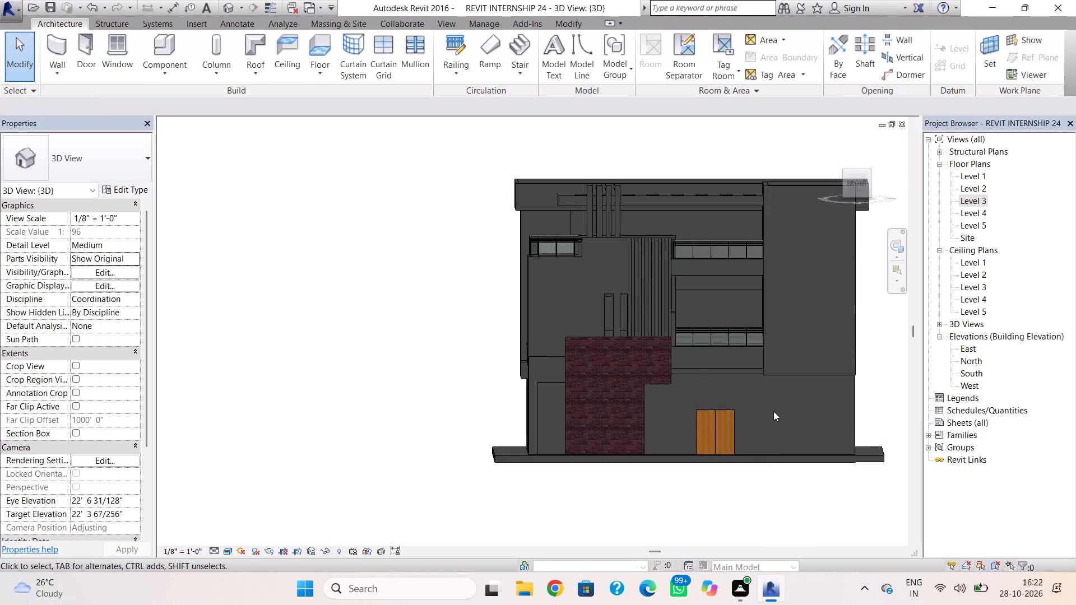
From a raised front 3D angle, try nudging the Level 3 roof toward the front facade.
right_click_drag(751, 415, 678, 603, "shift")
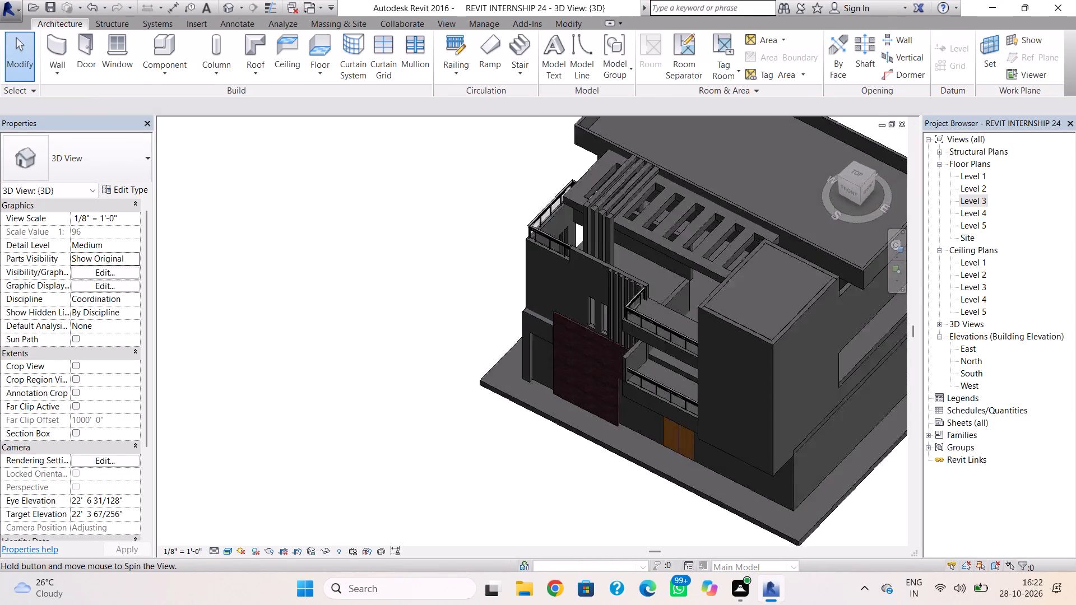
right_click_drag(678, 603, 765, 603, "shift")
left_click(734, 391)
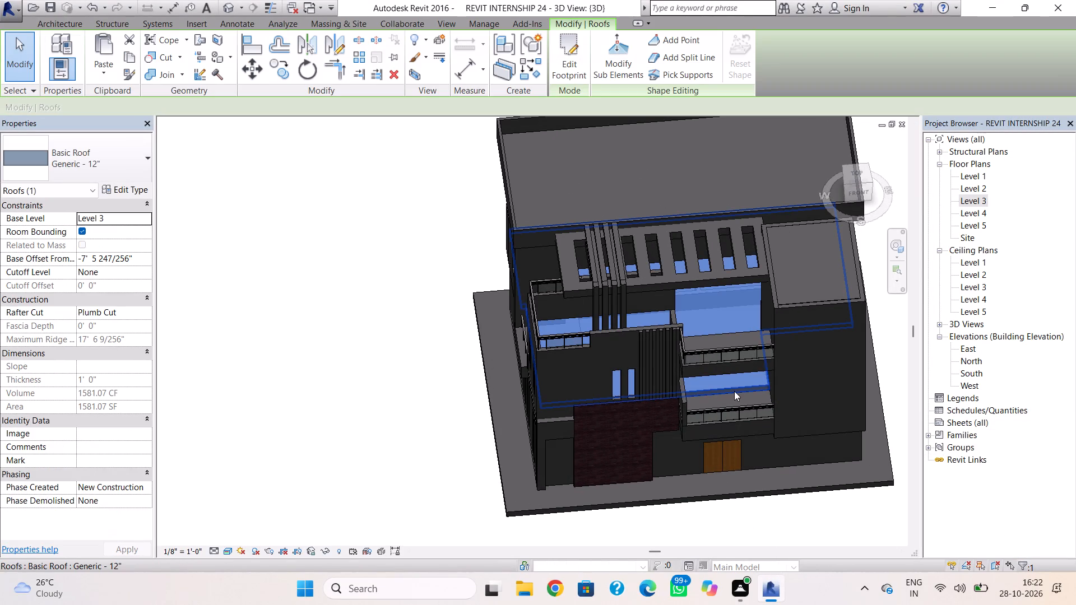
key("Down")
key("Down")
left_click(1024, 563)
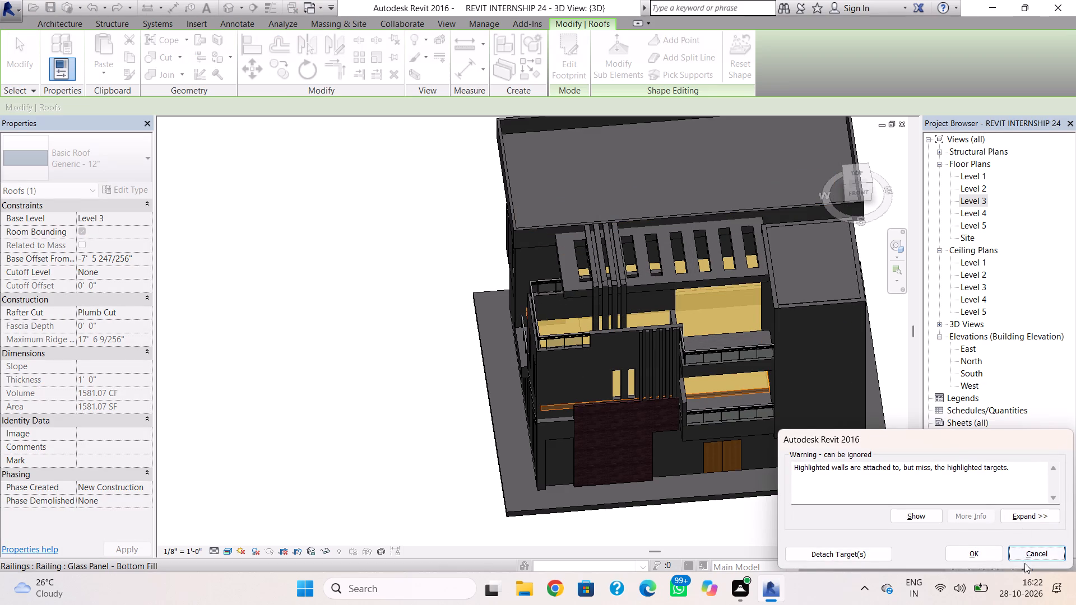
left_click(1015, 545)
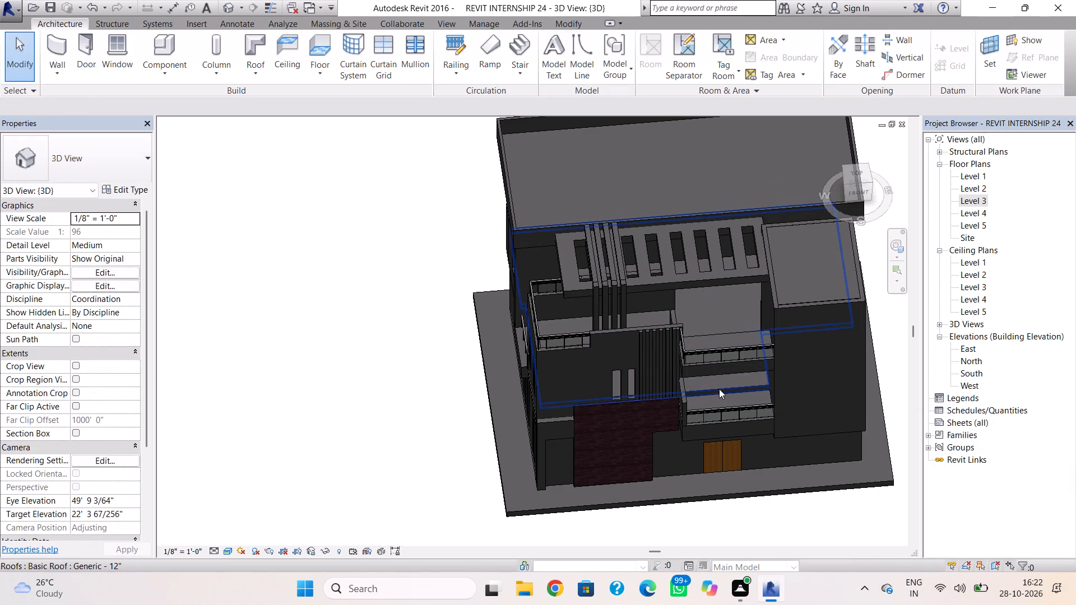
Nudge the lowered Level 3 roof forward past the front facade, keeping the highlighted walls attached to it.
left_click(719, 389)
key("Down")
key("Down")
left_click(964, 558)
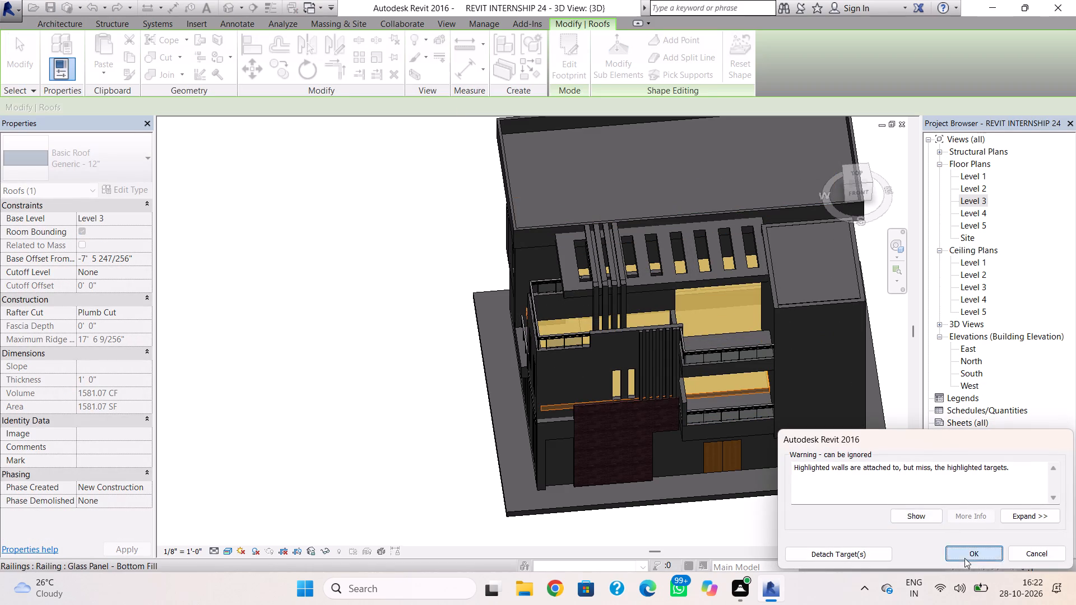
right_click_drag(792, 462, 752, 383, "shift")
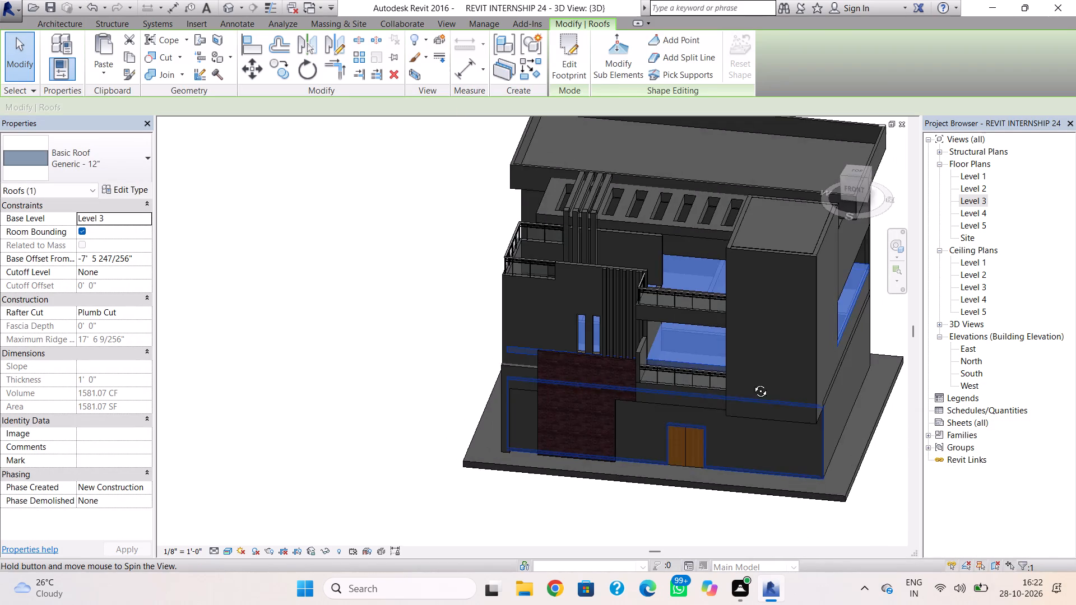
right_click_drag(752, 383, 752, 382, "shift")
scroll(682, 383, "up", 6)
key("Down")
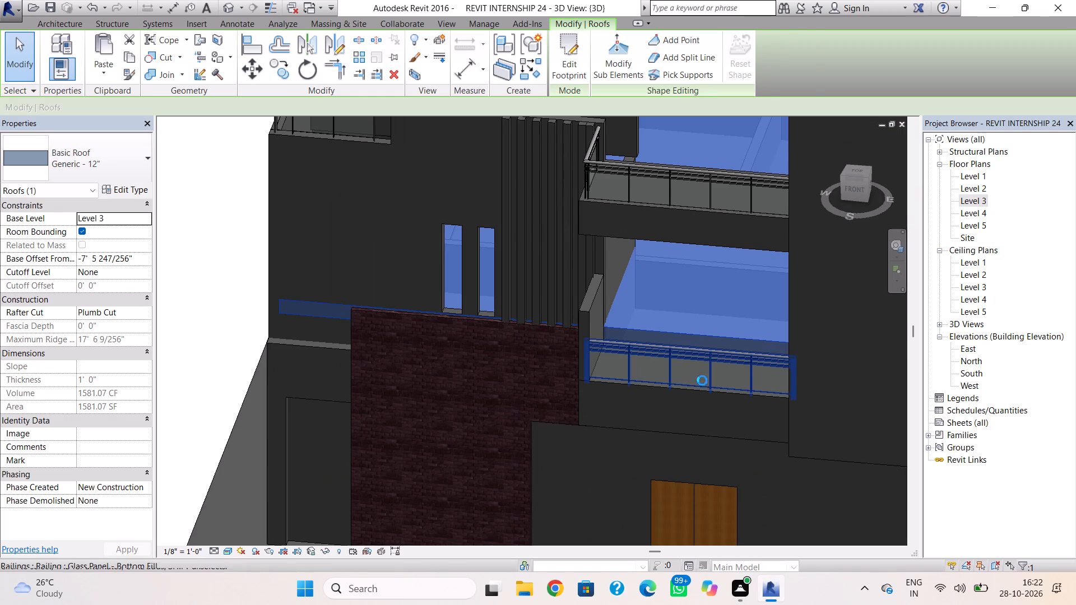
key("Down")
key("Down")
key("Down")
key("Down")
key("Down")
key("Down")
key("Down")
key("Down")
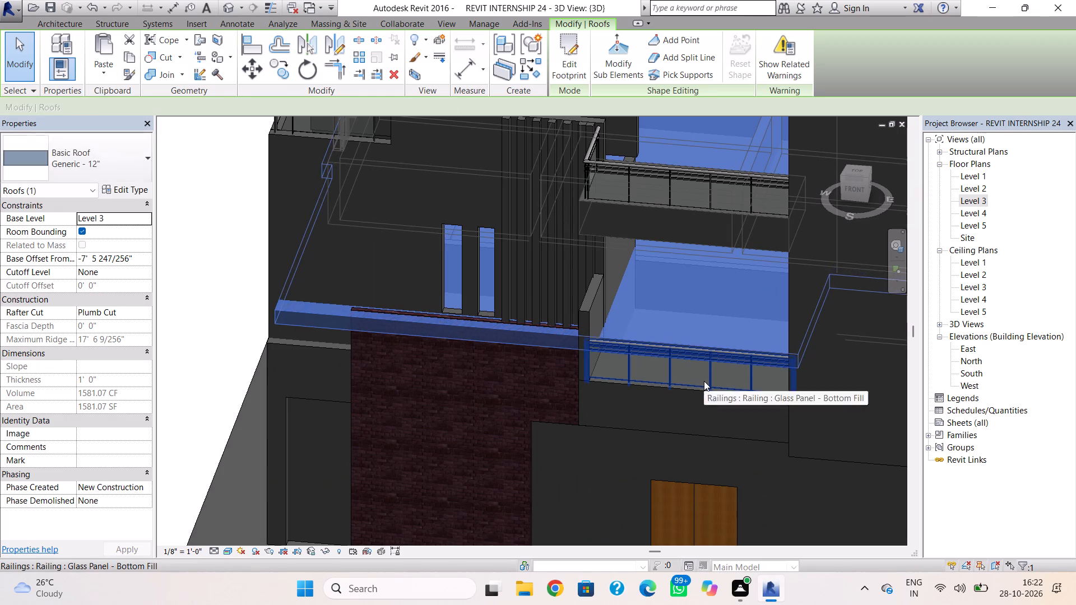
key("Down")
key("Down")
key("Down")
key("Down")
key("Down")
key("Down")
key("Down")
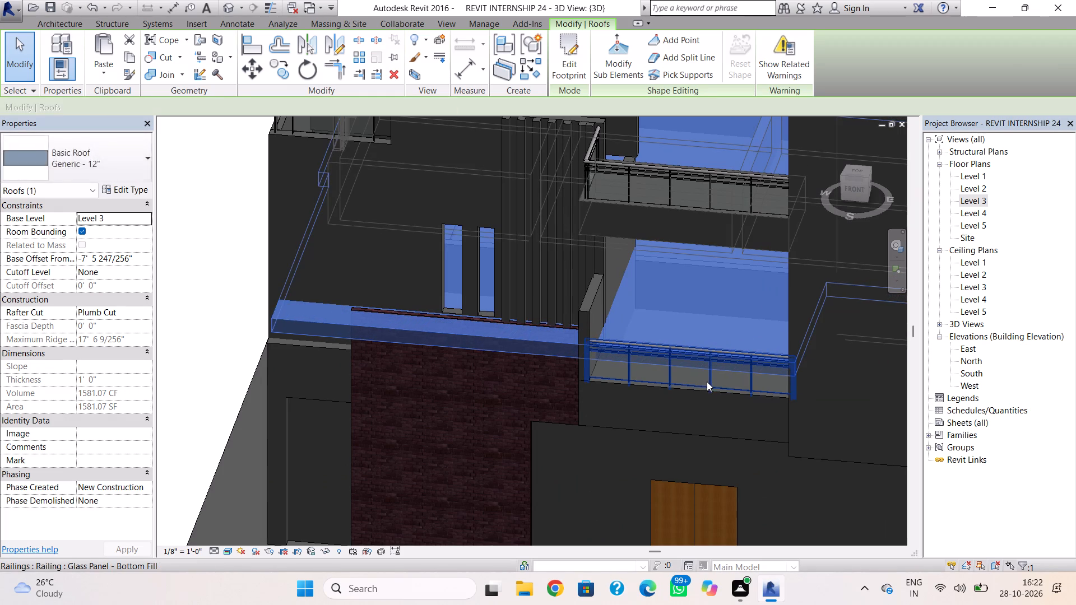
key("Down")
key("Down")
key("Escape")
Reopen the lowered roof's footprint for editing in the Level 3 plan.
right_click_drag(681, 387, 698, 390, "shift")
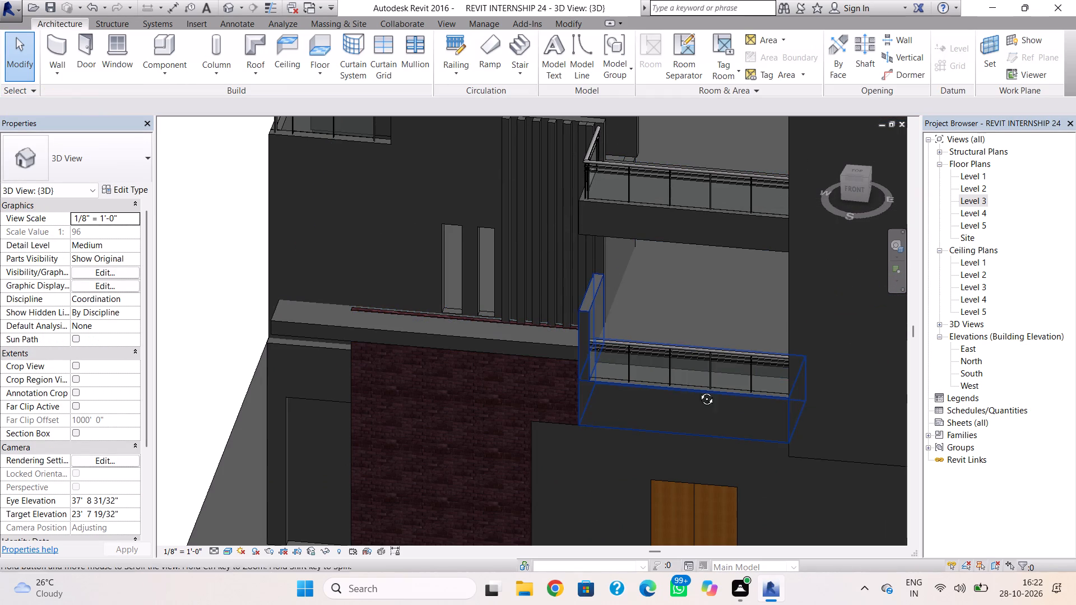
right_click_drag(698, 390, 884, 341, "shift")
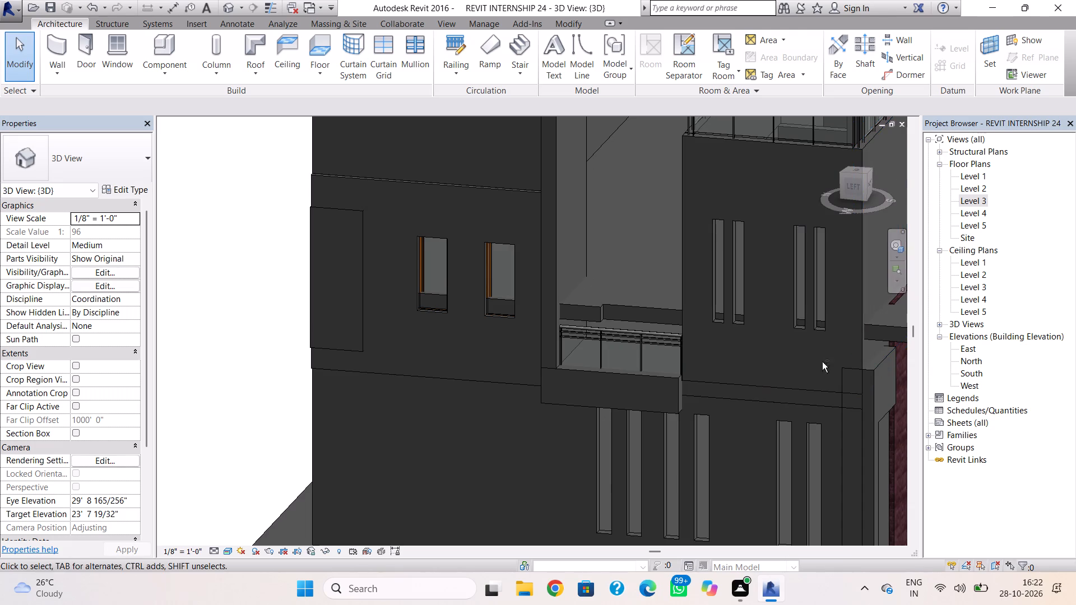
left_click(882, 333)
double_click(882, 328)
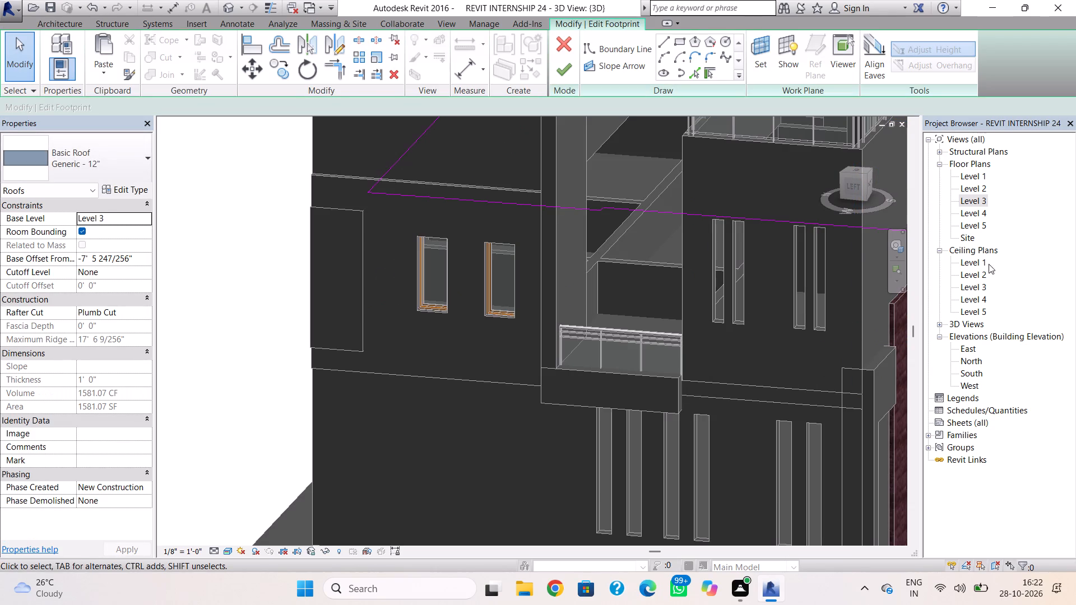
double_click(970, 199)
scroll(775, 358, "down", 4)
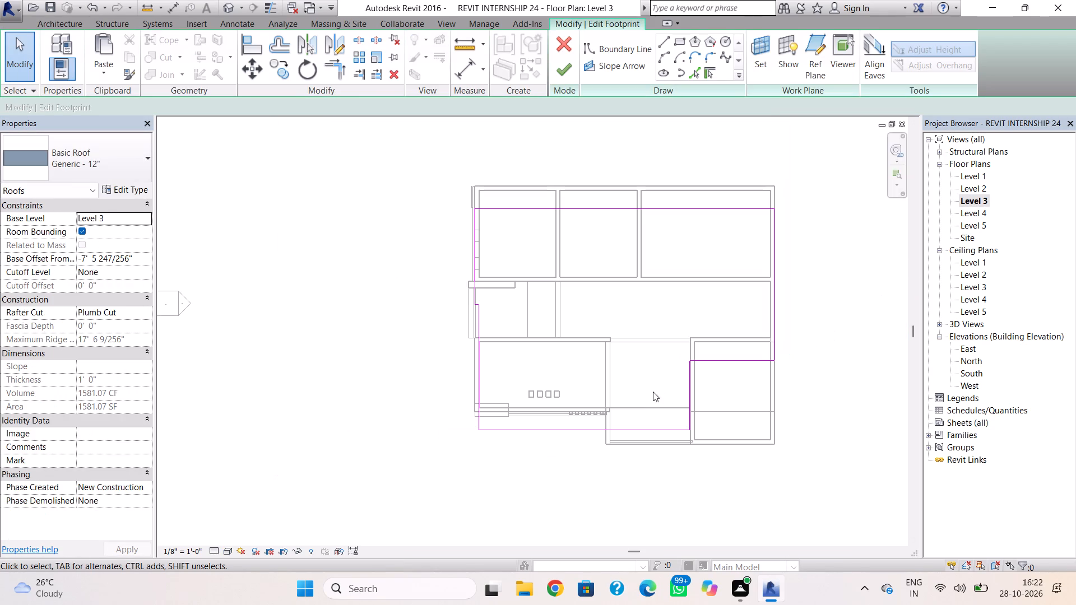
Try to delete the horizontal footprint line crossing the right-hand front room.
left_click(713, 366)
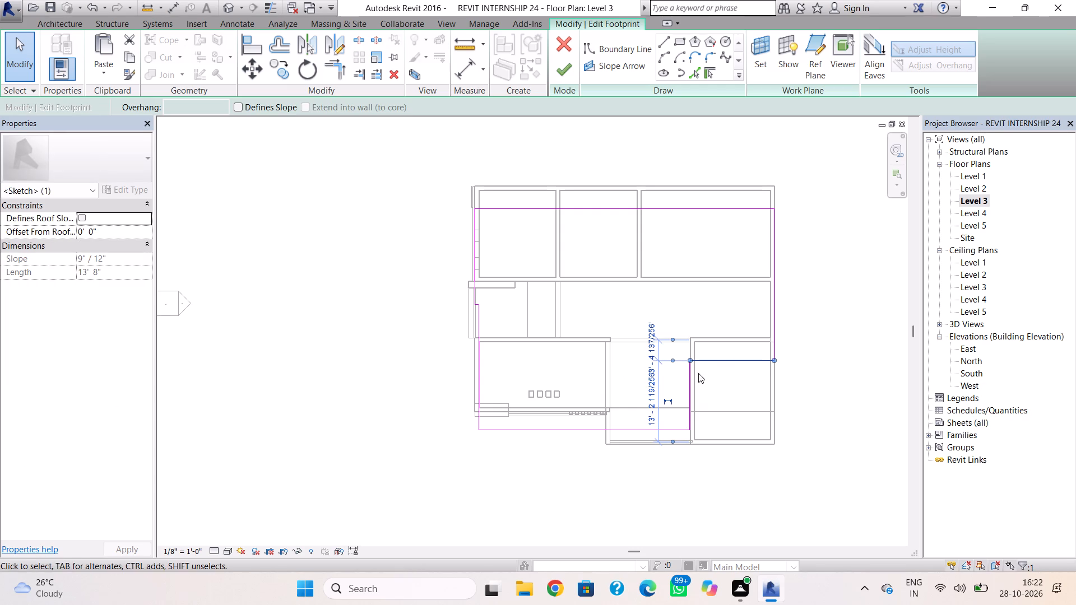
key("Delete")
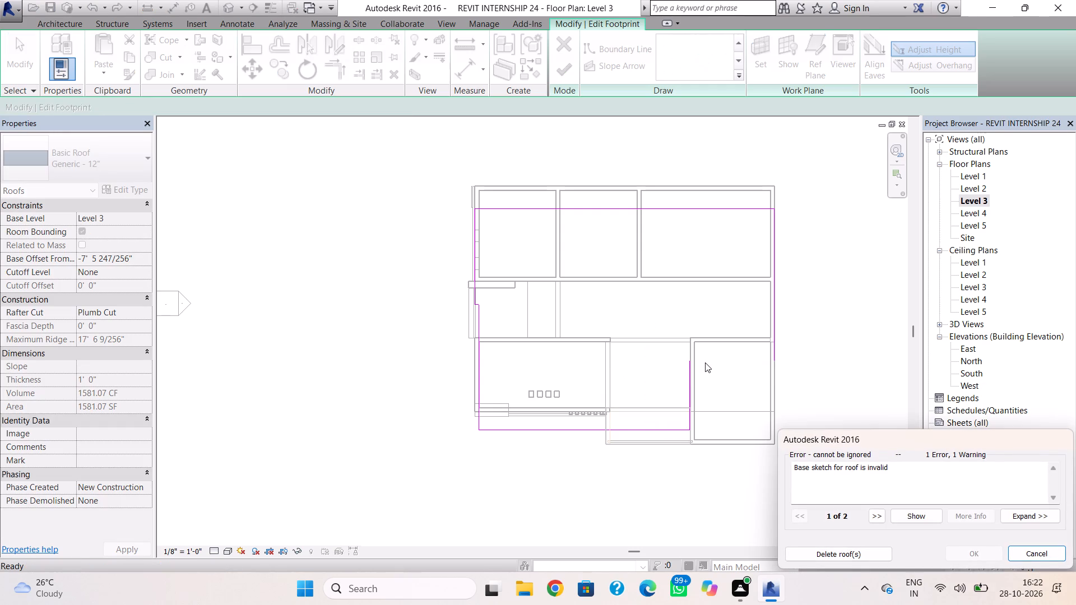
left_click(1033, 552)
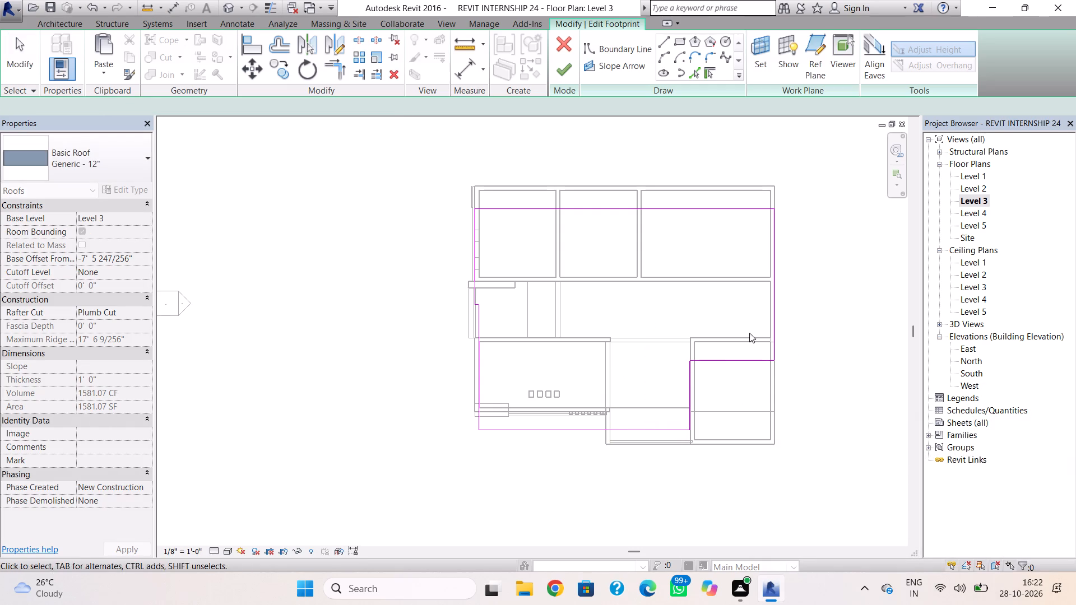
Draw roof boundary lines around the balcony bay: about 14'-4" along its left wall, 13'-1" across the back and 3'-0" down the right wall.
left_click(667, 42)
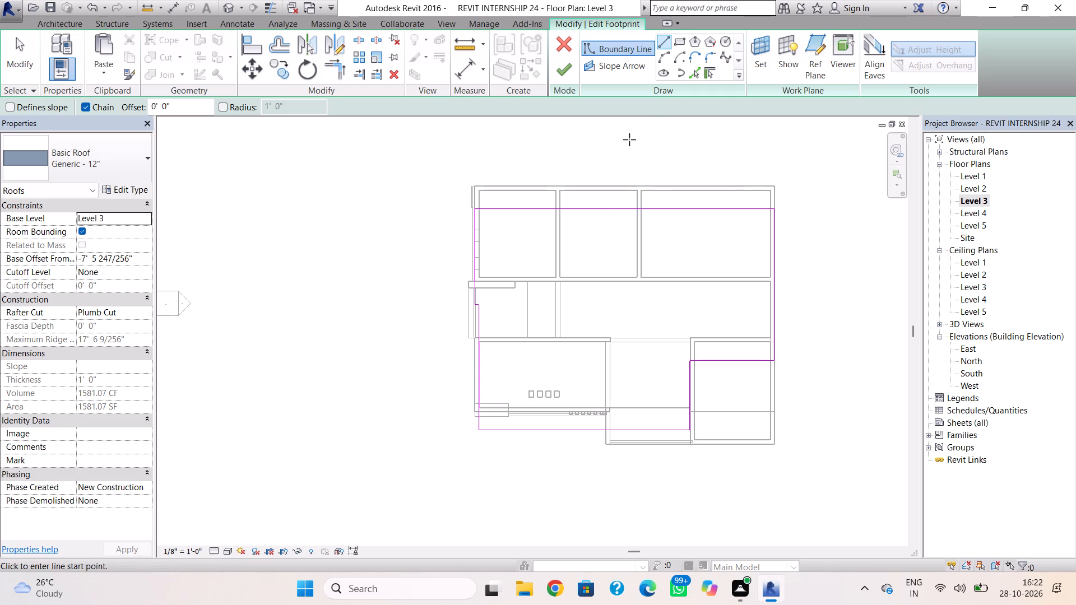
scroll(613, 432, "up", 5)
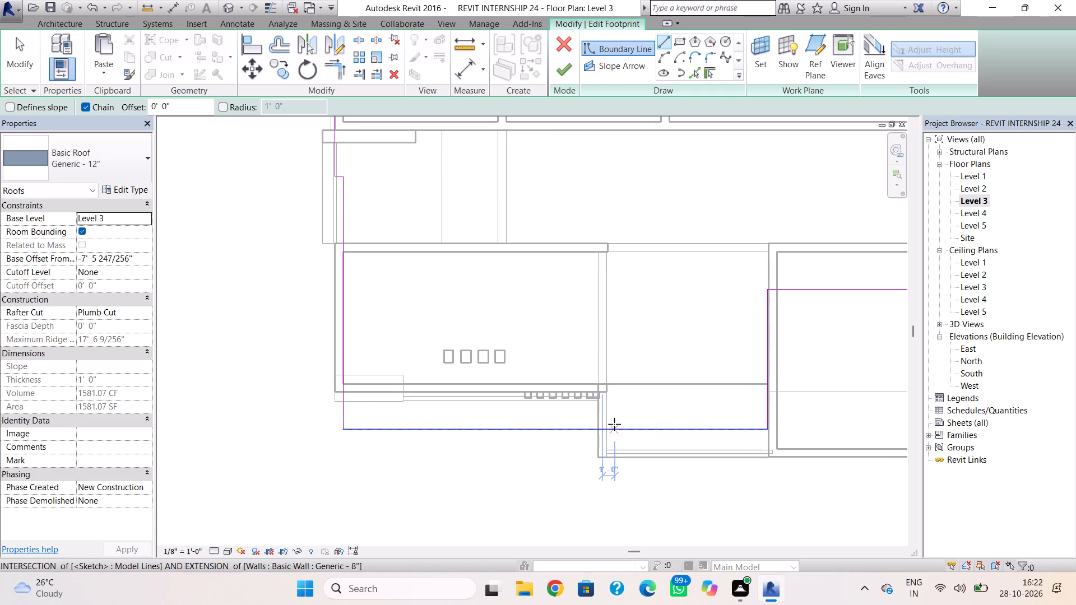
scroll(612, 425, "up", 4)
left_click(605, 436)
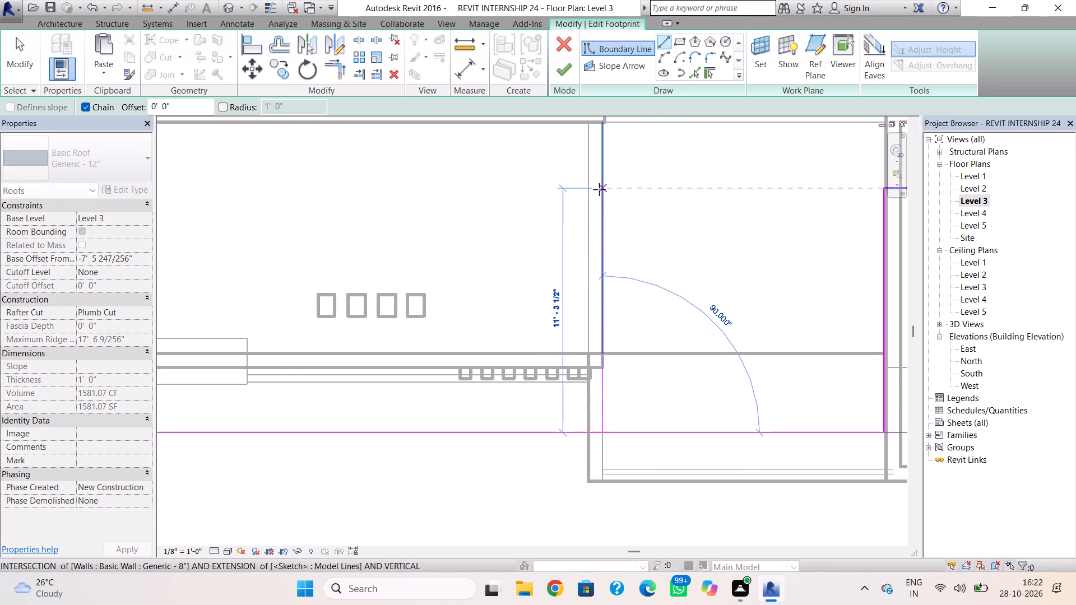
middle_click_drag(599, 190, 593, 331)
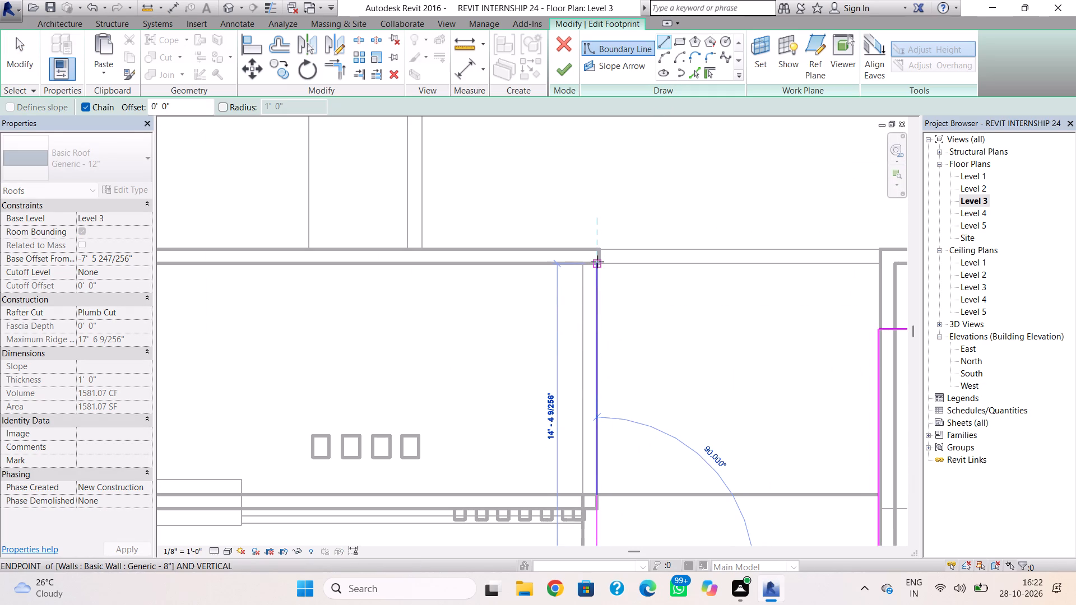
left_click(597, 264)
left_click(886, 264)
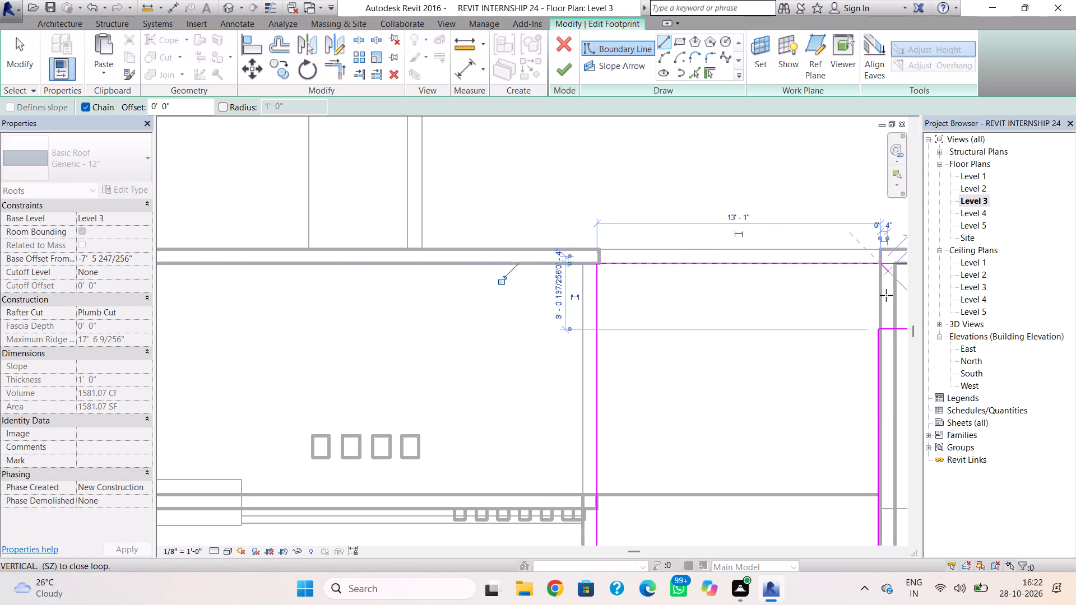
left_click(882, 326)
scroll(739, 313, "down", 2)
middle_click_drag(738, 314, 534, 322)
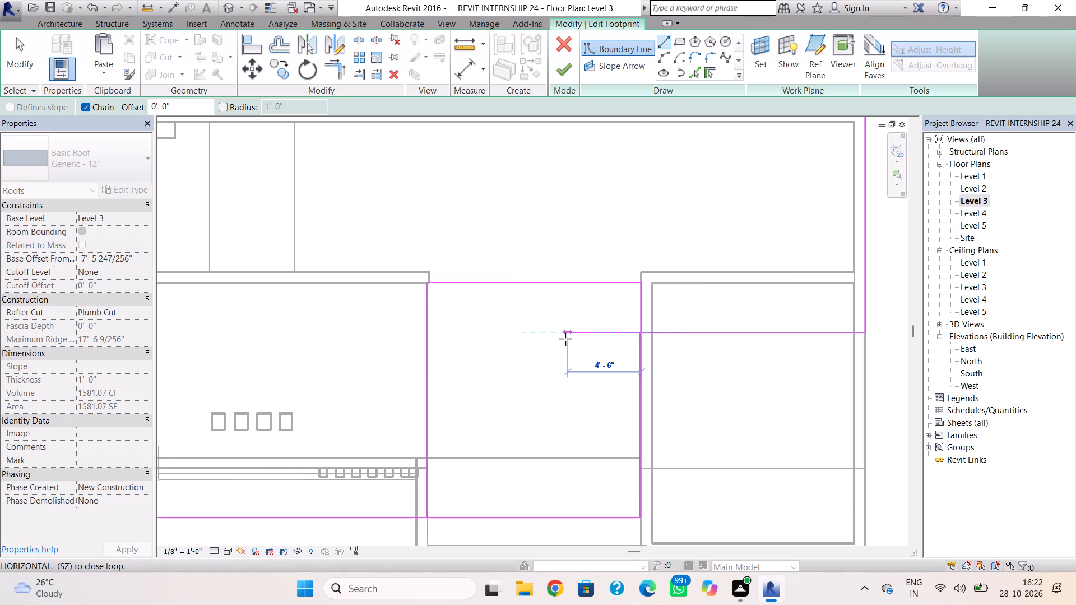
key("Escape")
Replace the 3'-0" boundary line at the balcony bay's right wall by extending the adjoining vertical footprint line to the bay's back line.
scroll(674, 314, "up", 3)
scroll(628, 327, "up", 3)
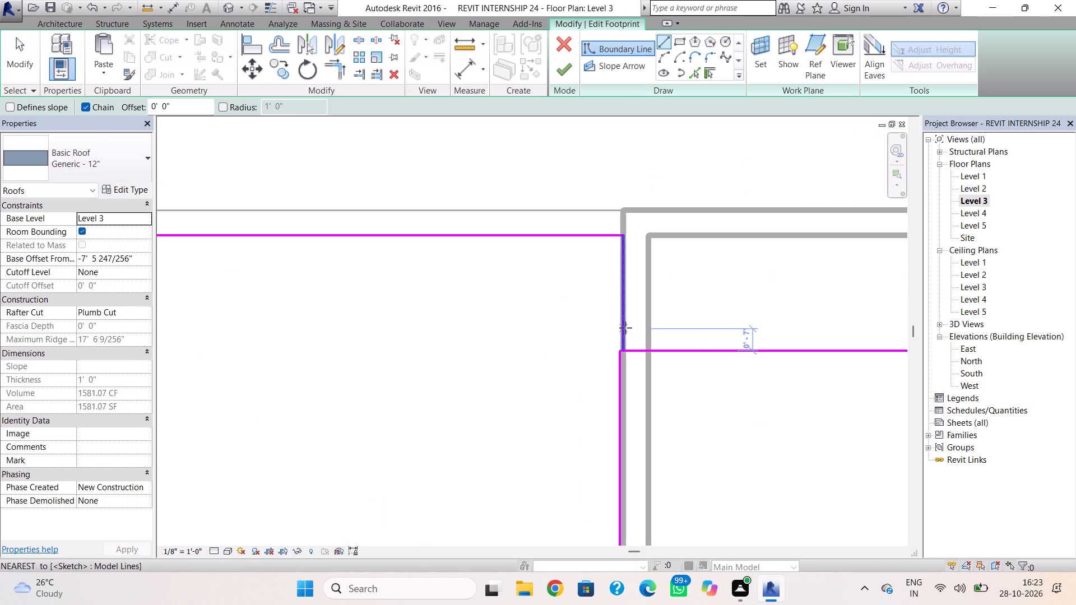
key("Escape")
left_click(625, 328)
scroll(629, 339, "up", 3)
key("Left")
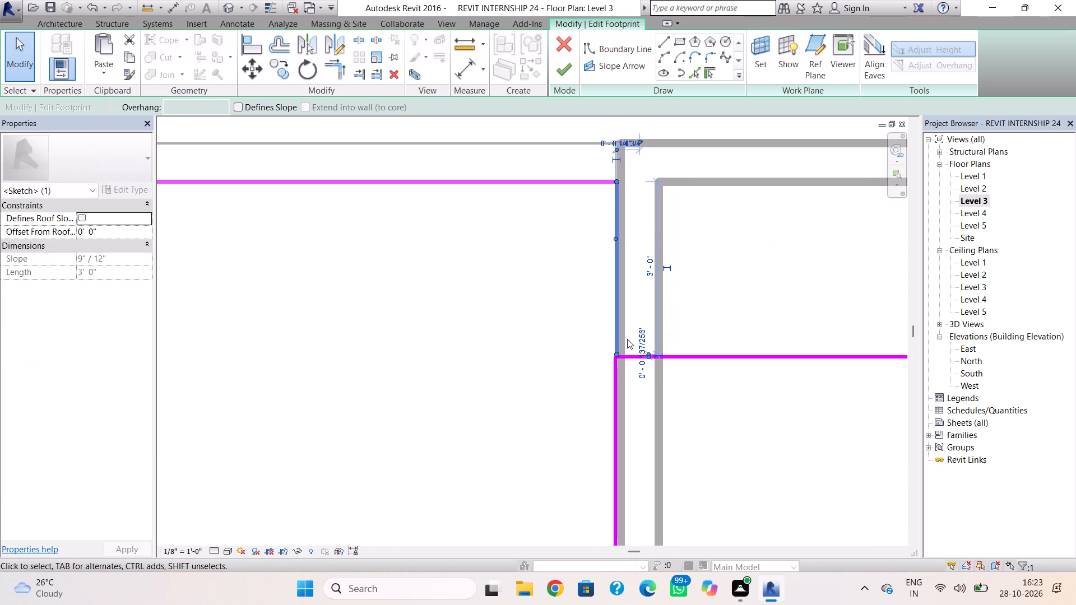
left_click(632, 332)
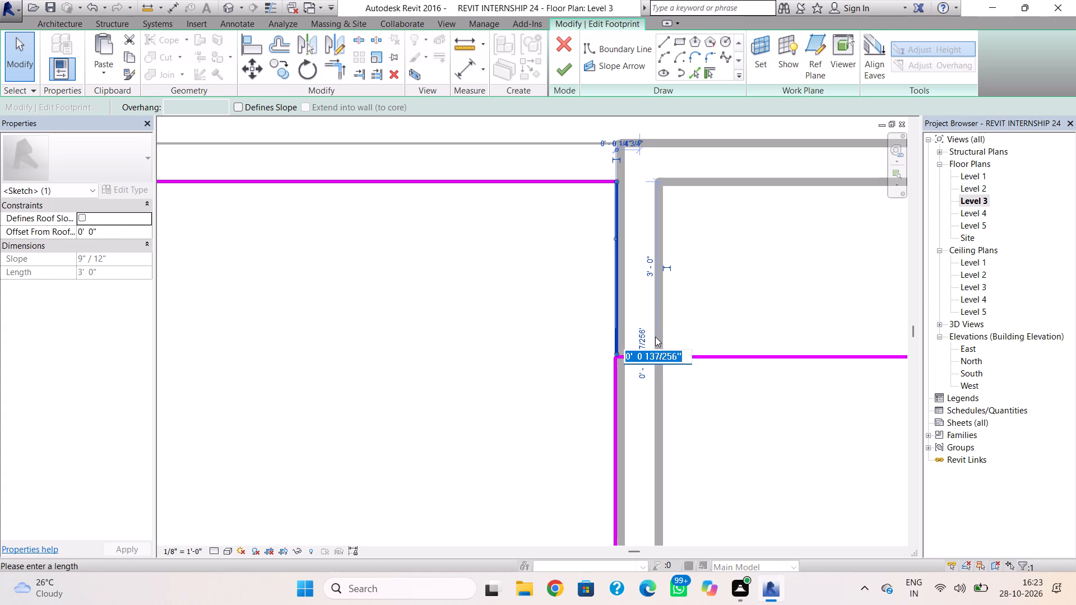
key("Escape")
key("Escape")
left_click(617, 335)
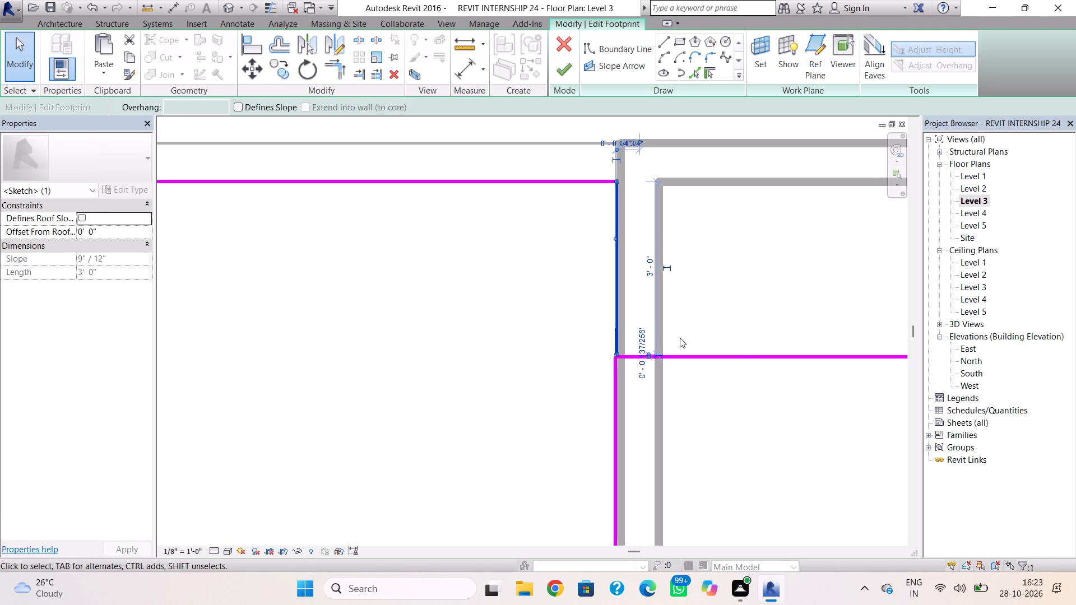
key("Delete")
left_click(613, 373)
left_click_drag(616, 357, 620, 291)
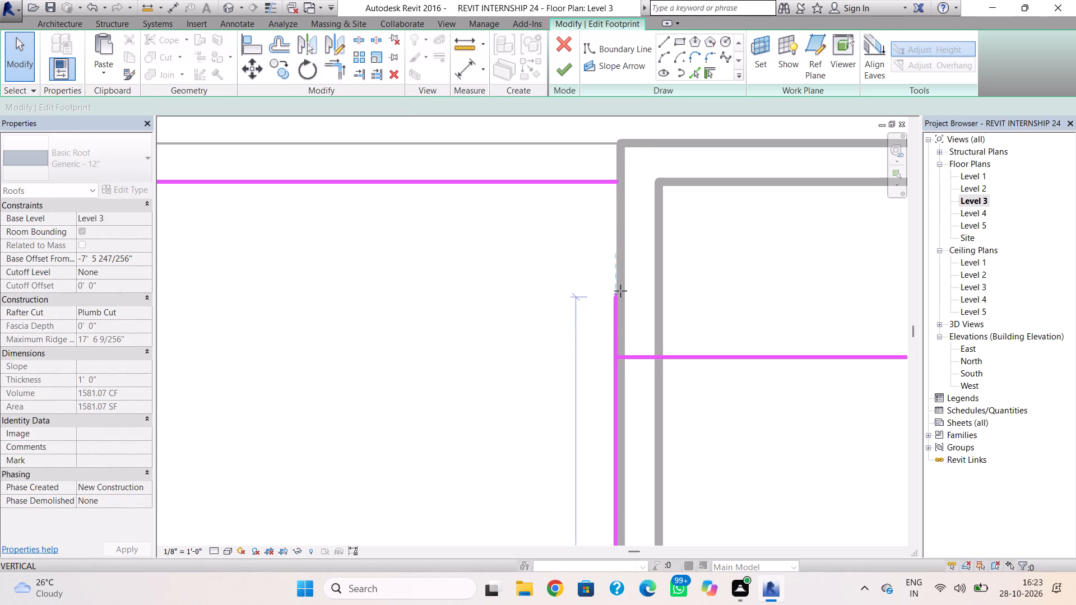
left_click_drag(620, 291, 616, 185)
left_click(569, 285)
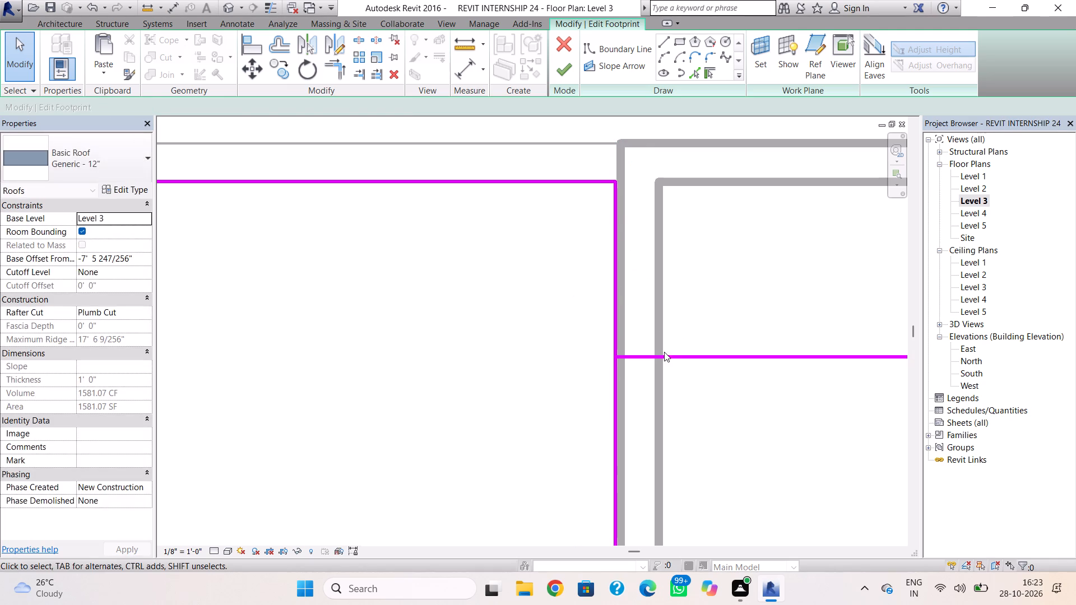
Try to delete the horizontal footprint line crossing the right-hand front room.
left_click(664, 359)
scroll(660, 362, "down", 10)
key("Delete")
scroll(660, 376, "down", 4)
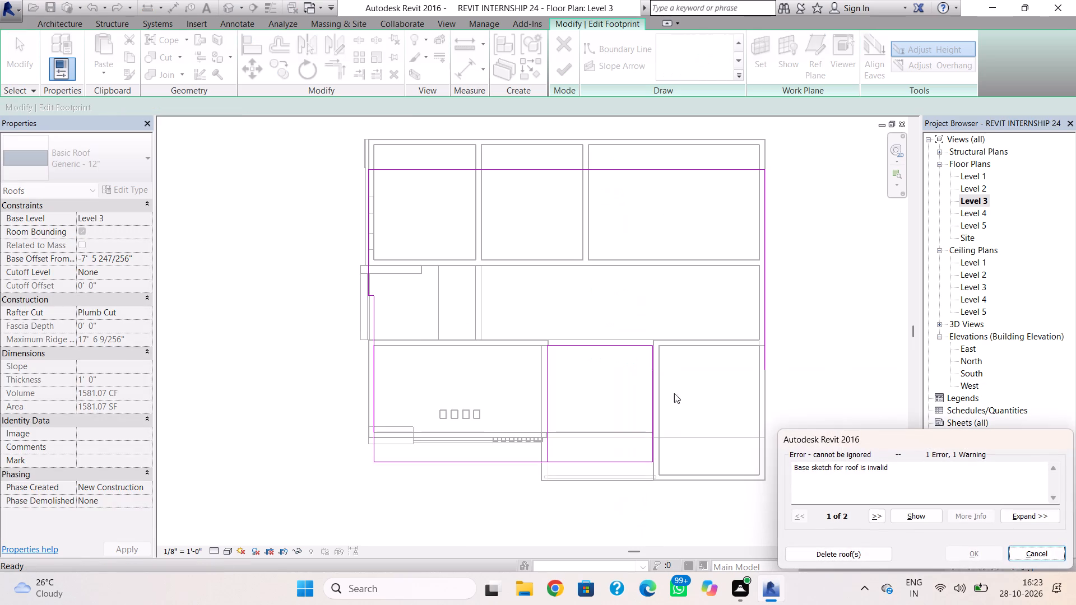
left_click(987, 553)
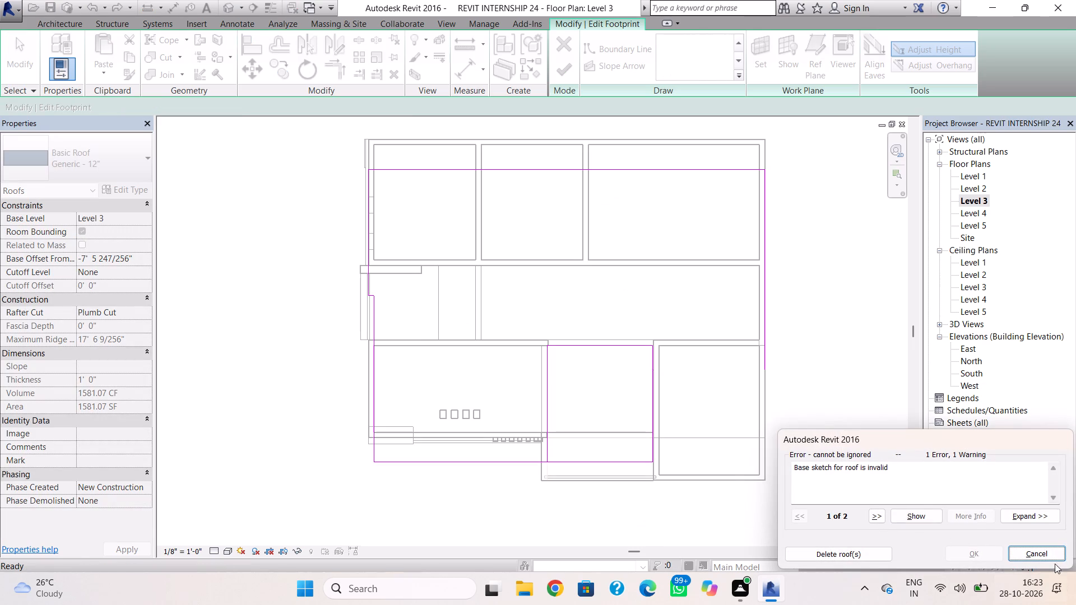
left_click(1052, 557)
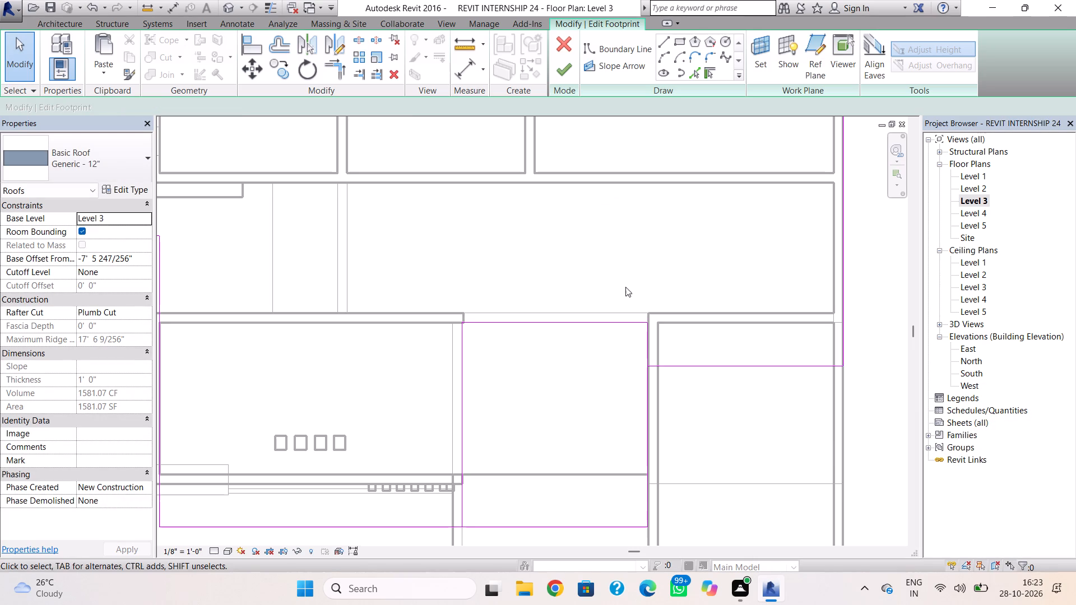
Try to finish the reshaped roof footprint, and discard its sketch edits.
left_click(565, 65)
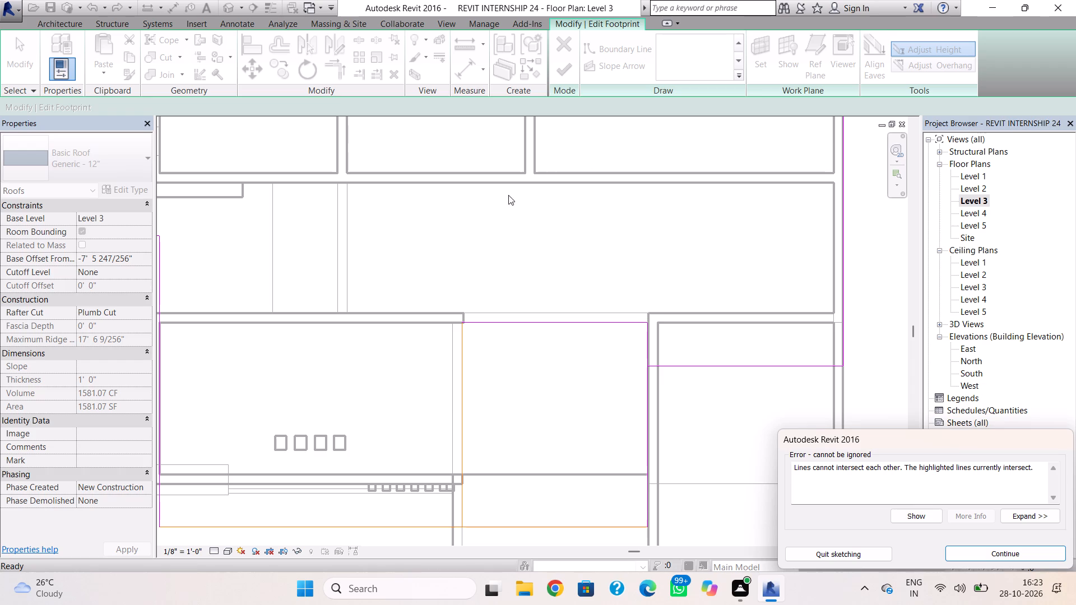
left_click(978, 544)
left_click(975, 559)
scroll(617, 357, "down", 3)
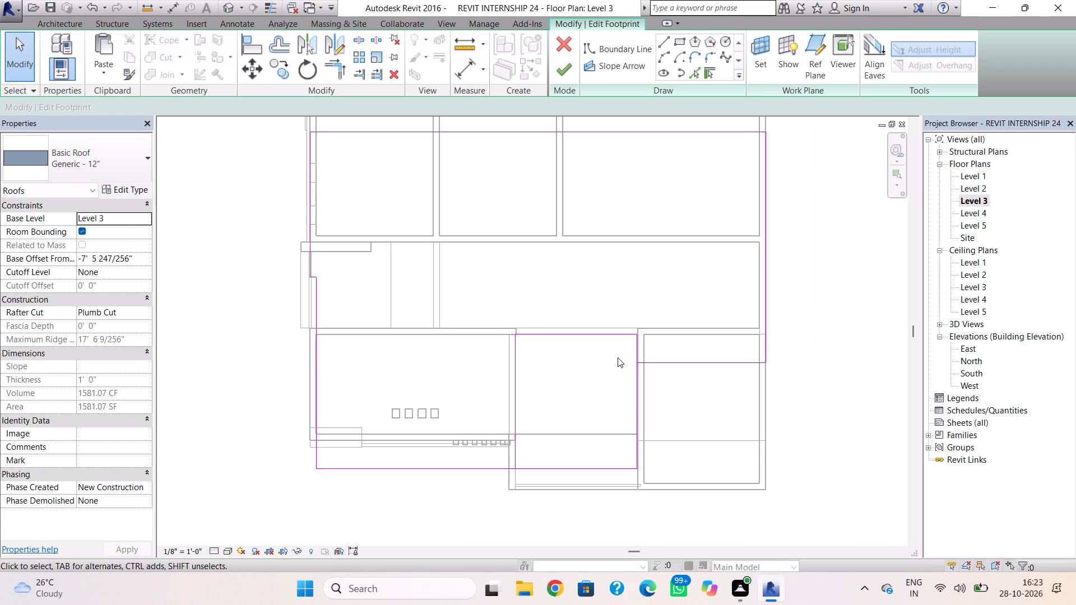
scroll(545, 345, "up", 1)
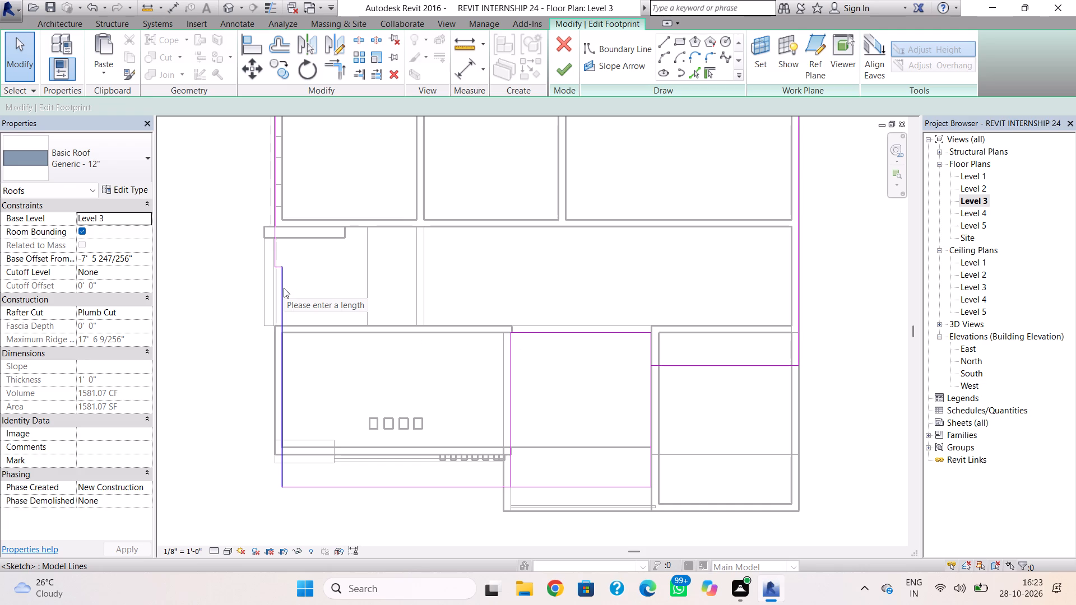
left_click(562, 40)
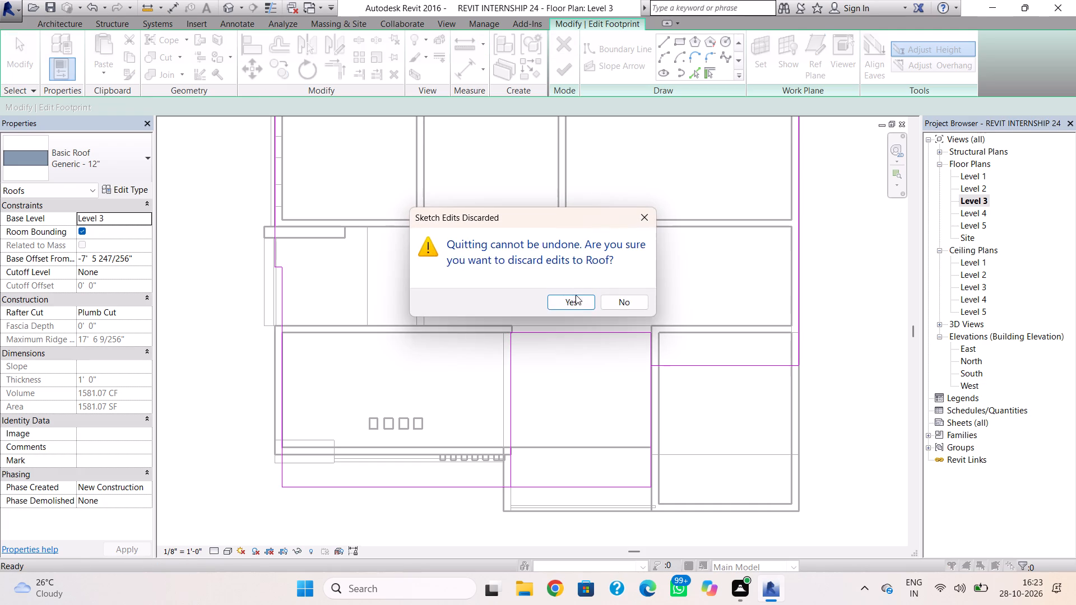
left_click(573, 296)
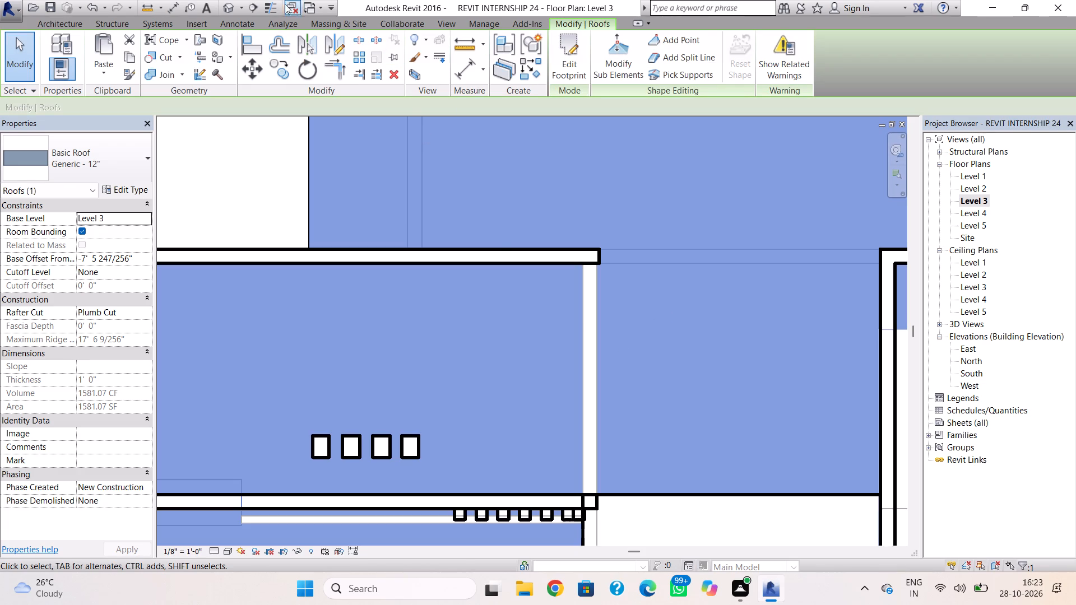
In the 3D view, undo the recent lowering and reshaping of the Level 3 roof, and discard the reopened footprint sketch.
left_click(226, 13)
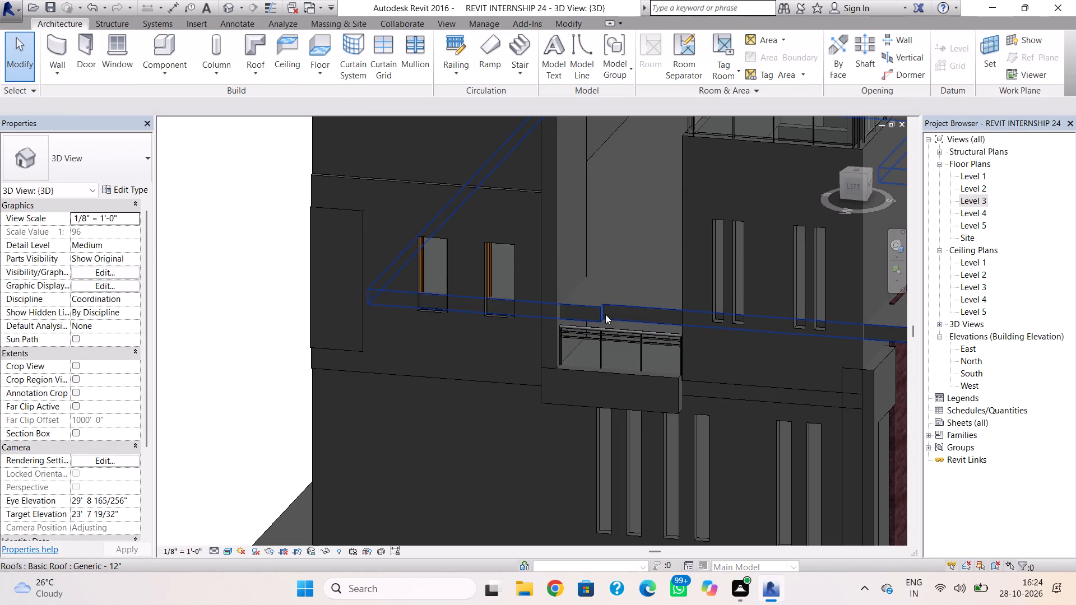
left_click(605, 314)
key("ctrl+z")
key("ctrl+z")
key("ctrl+z")
key("ctrl+z")
key("ctrl+z")
key("ctrl+z")
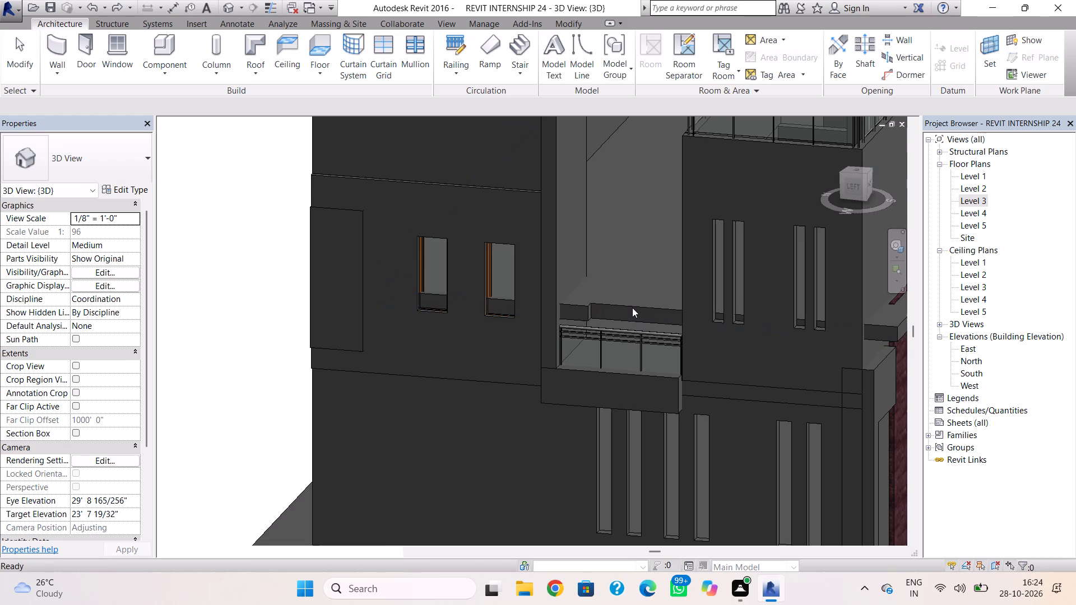
key("ctrl+z")
key("ctrl+z")
key("ctrl+z")
key("ctrl+z")
key("ctrl+z")
key("ctrl+z")
key("ctrl+z")
key("ctrl+z")
key("ctrl+z")
key("ctrl+z")
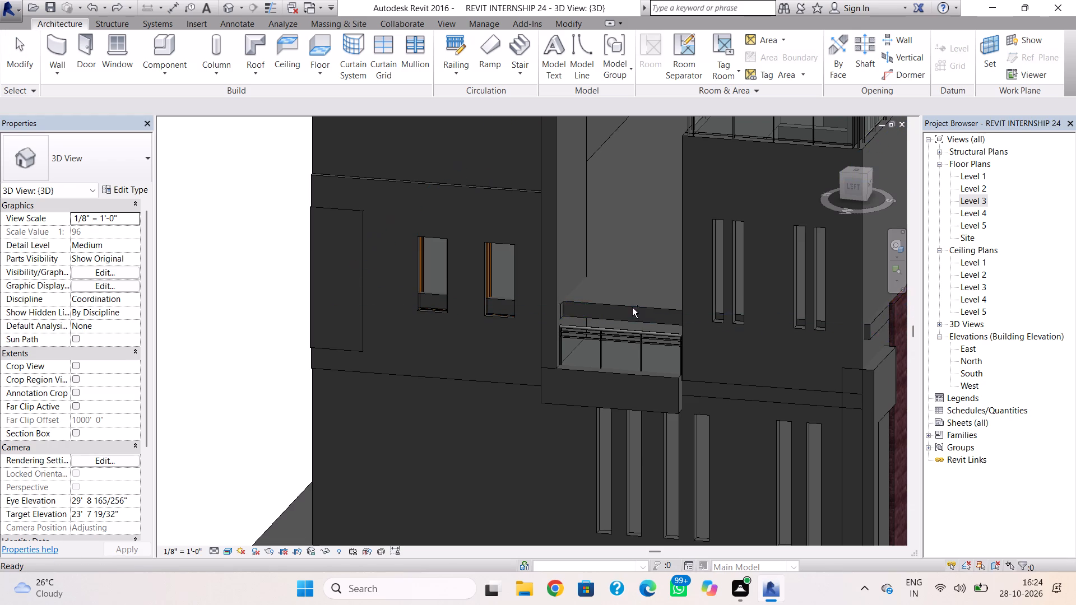
key("ctrl+z")
key("ctrl+z")
key("ctrl+z")
key("ctrl+z")
key("ctrl+z")
key("ctrl+z")
key("ctrl+z")
key("ctrl+z")
key("ctrl+z")
key("ctrl+z")
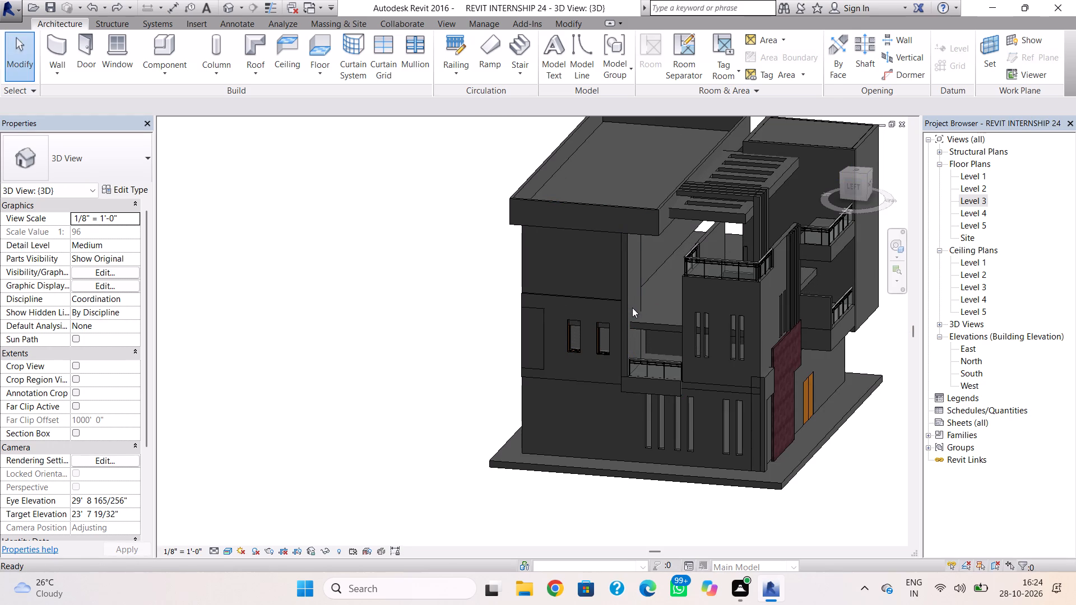
key("ctrl+z")
key("ctrl+z")
key("ctrl+z")
key("ctrl+z")
key("ctrl+z")
key("ctrl+z")
key("ctrl+z")
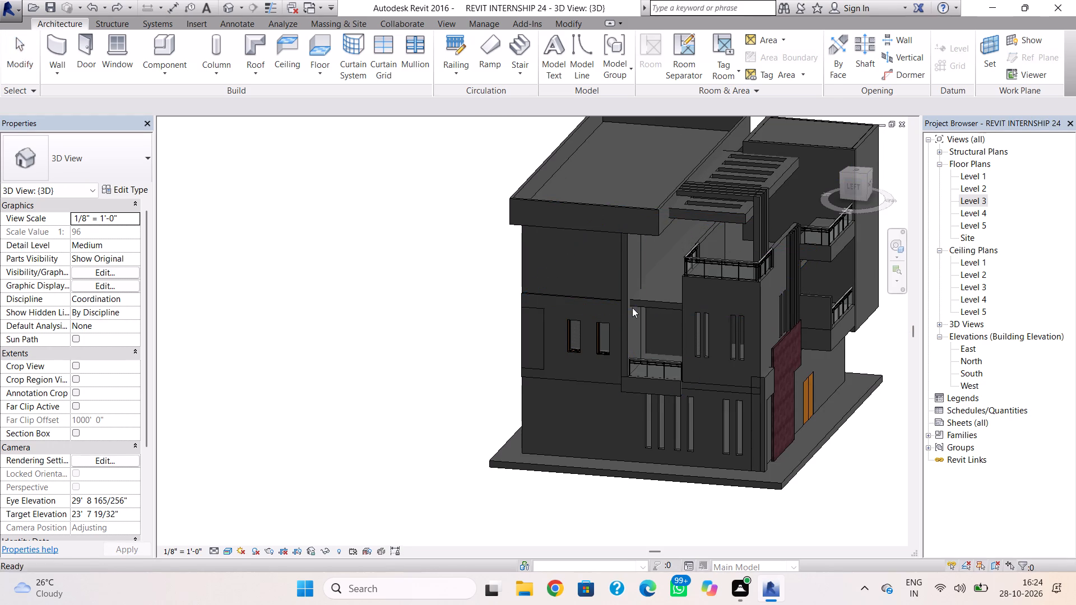
key("ctrl+z")
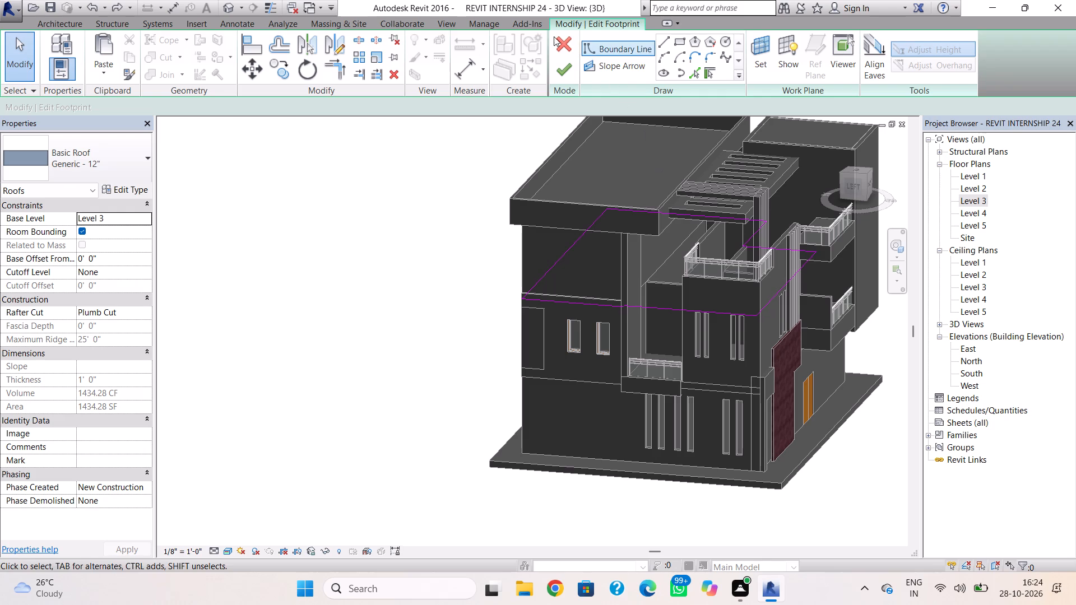
left_click(554, 36)
left_click(573, 296)
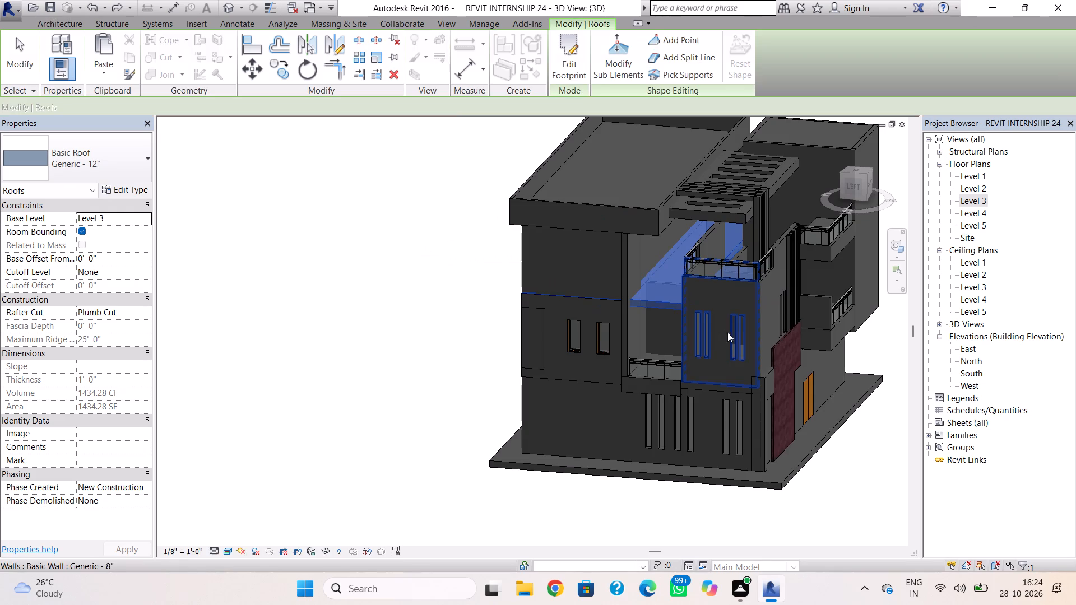
key("Escape")
Start a footprint roof based on Level 2 and draw a rectangular boundary about 11'-4" deep around the middle front room in the Level 2 plan.
right_click_drag(870, 367, 733, 369, "shift")
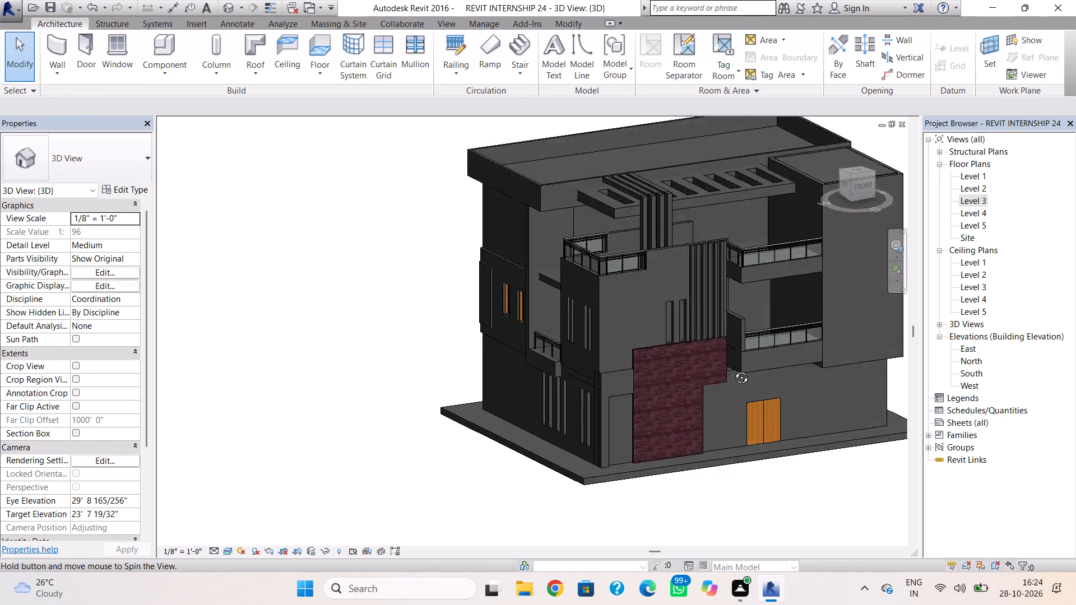
right_click_drag(733, 369, 616, 388, "shift")
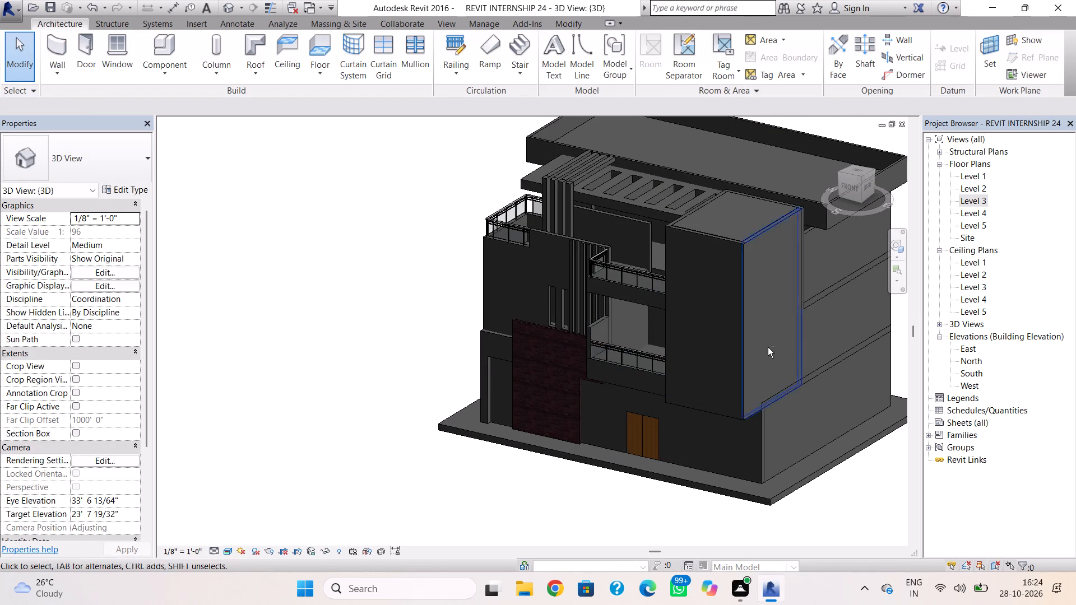
left_click(973, 186)
left_click(258, 53)
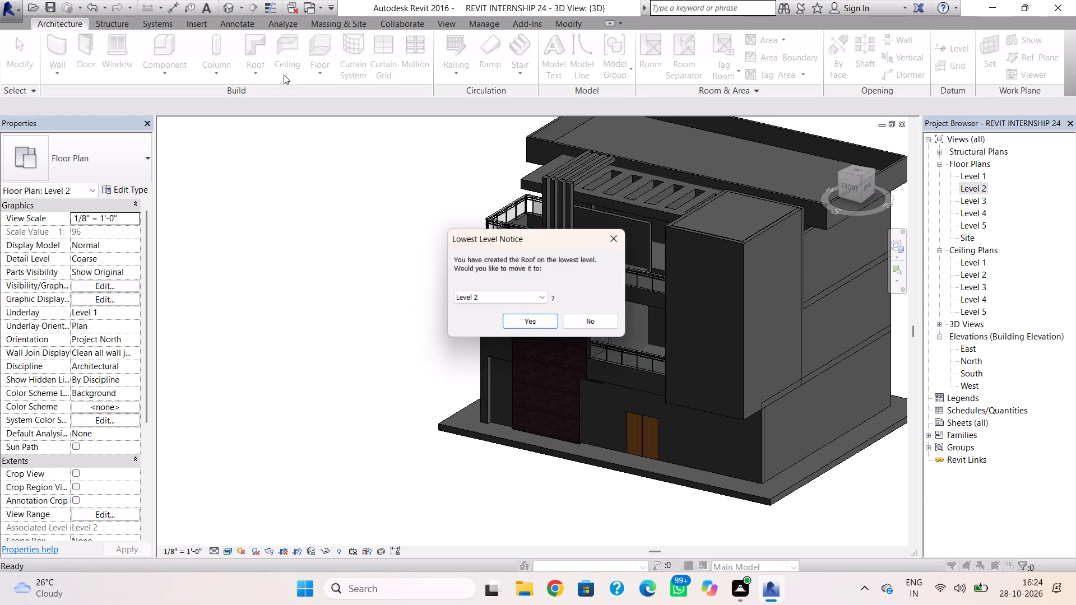
left_click(517, 321)
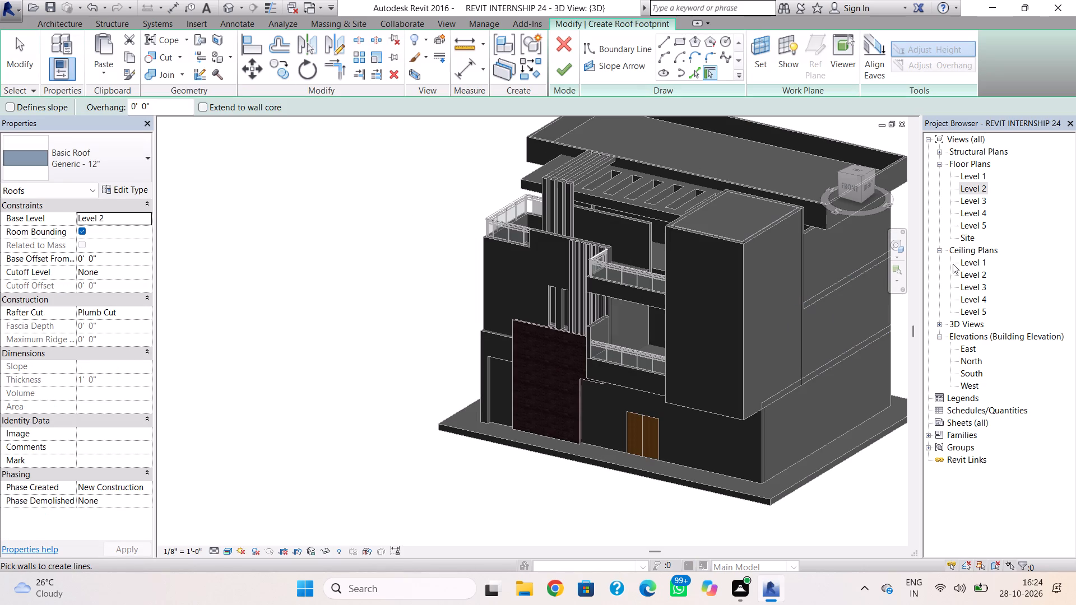
double_click(975, 191)
scroll(564, 335, "down", 3)
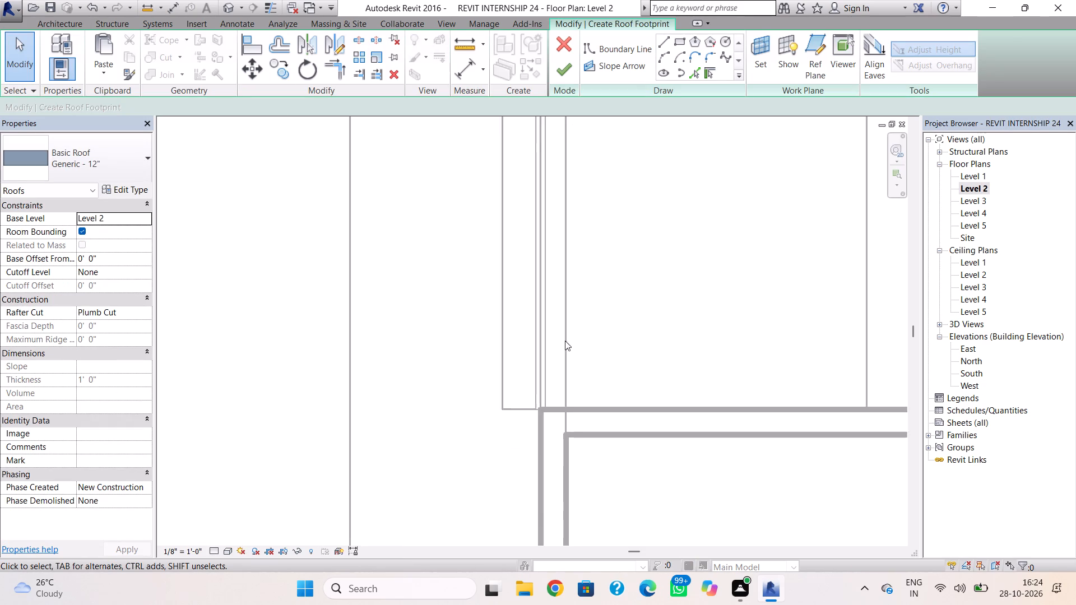
scroll(565, 341, "down", 10)
middle_click_drag(656, 379, 359, 322)
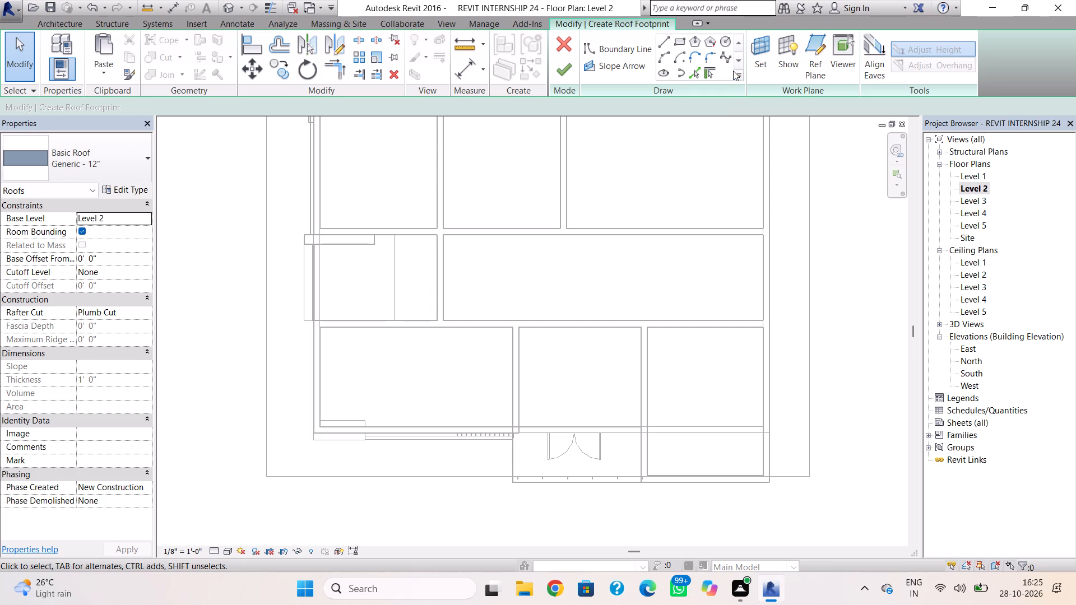
left_click(683, 41)
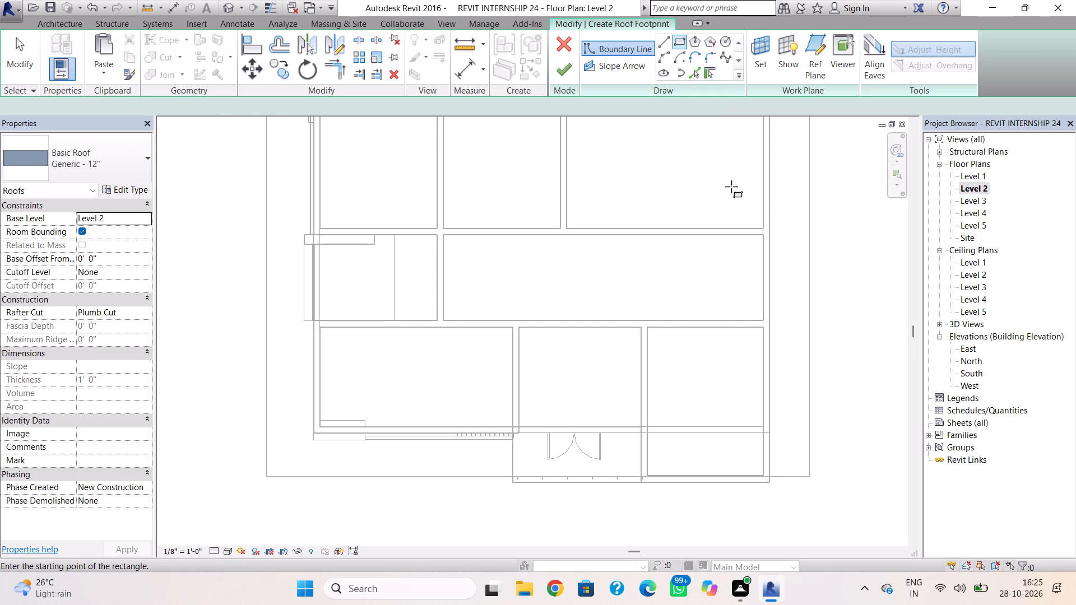
scroll(521, 333, "up", 4)
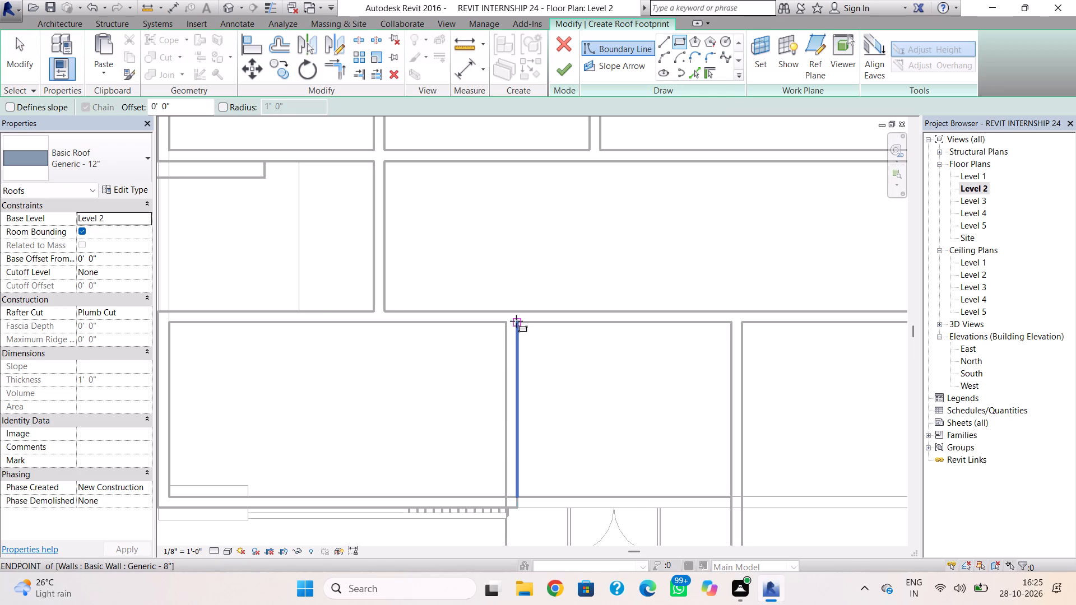
left_click(507, 311)
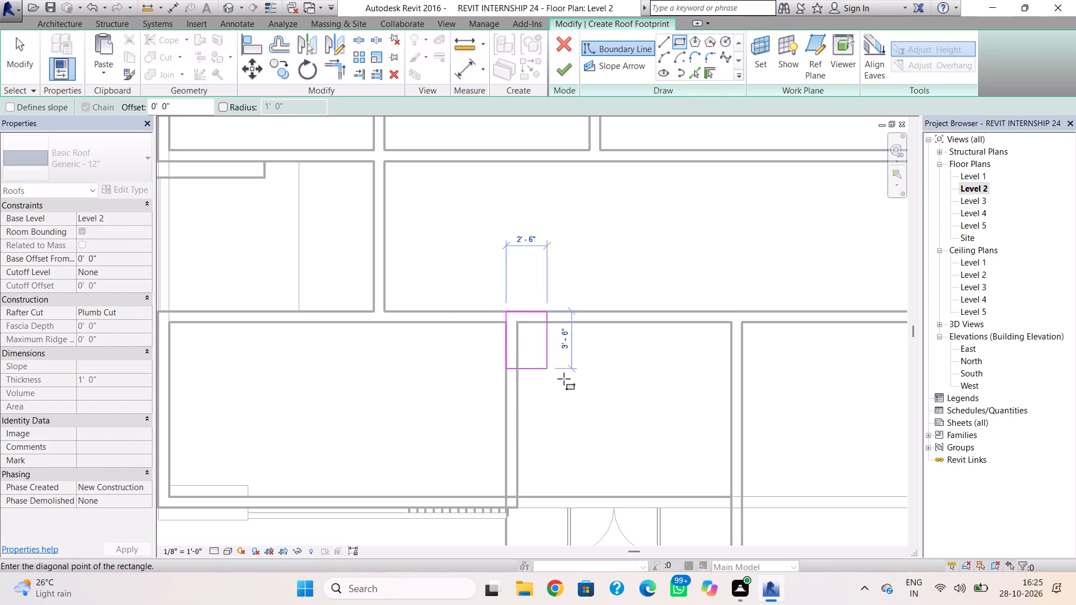
left_click(746, 499)
key("Escape")
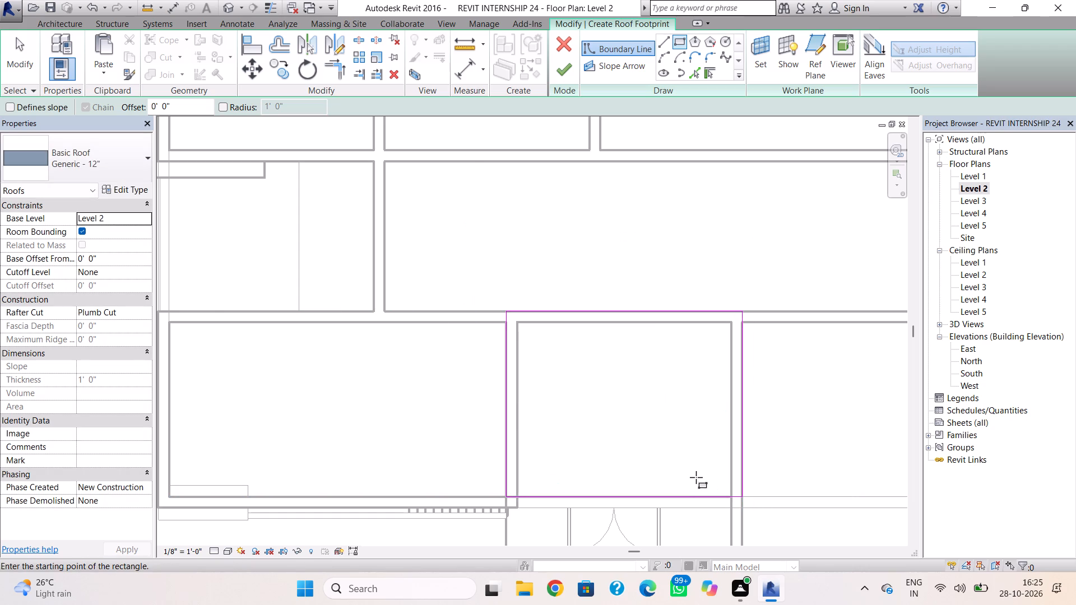
Finish the Level 2 roof footprint and try to attach the highlighted walls to the roof.
left_click(566, 71)
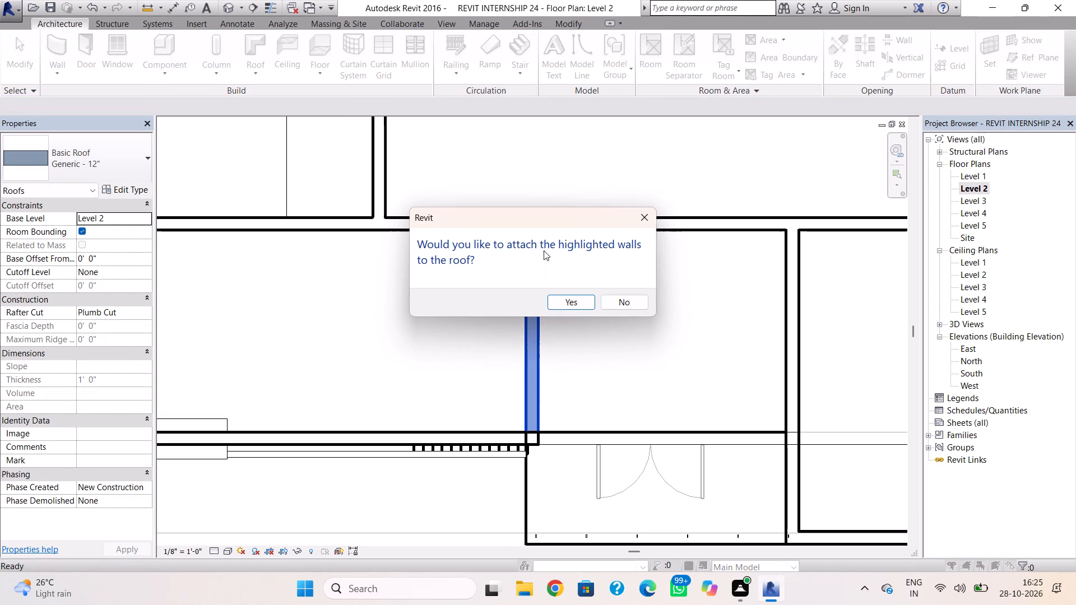
left_click(570, 305)
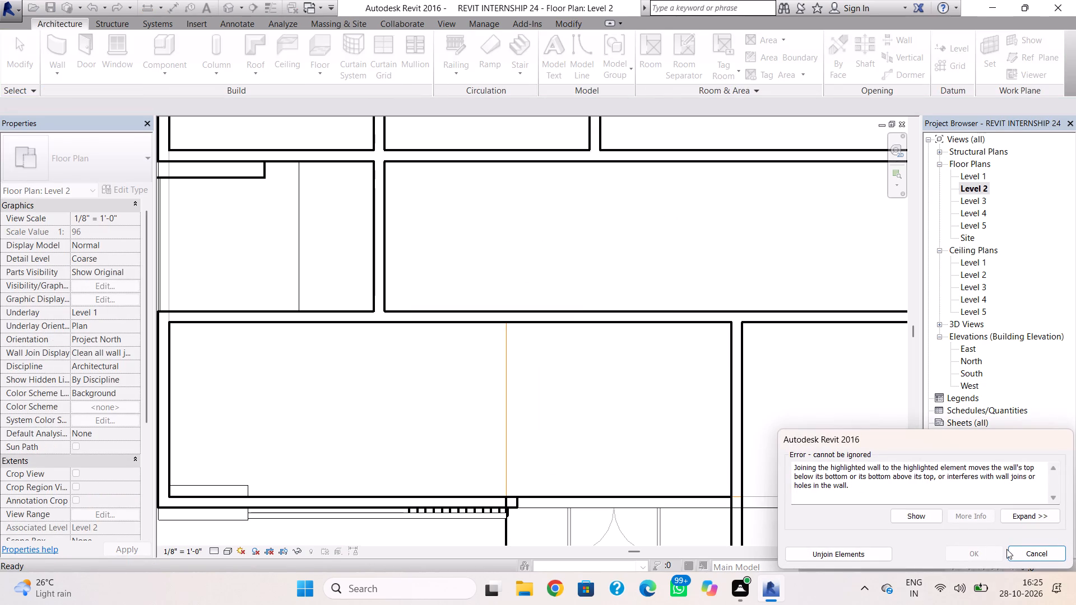
left_click(1010, 551)
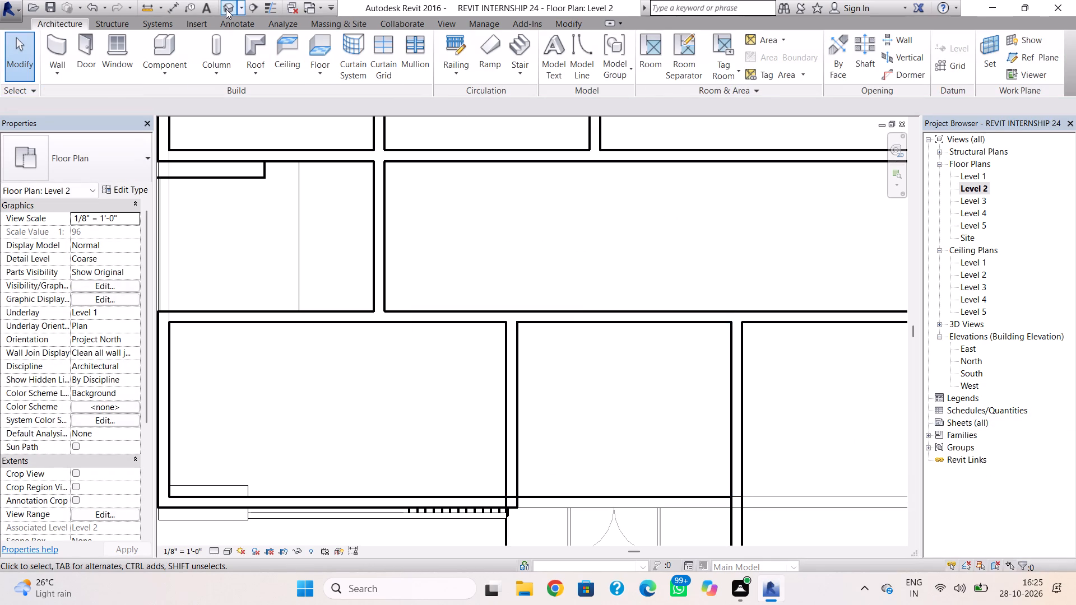
Examine the front balcony bay from several angles in the 3D view to check the Level 2 roof and surrounding walls.
left_click(226, 9)
right_click_drag(621, 373, 629, 383, "shift")
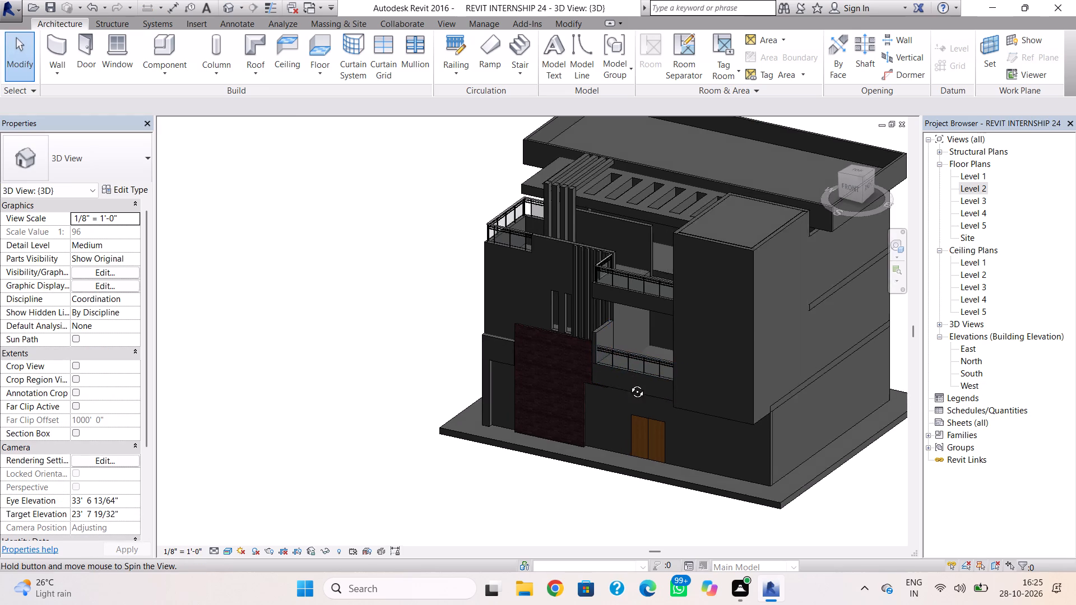
right_click_drag(629, 383, 658, 478, "shift")
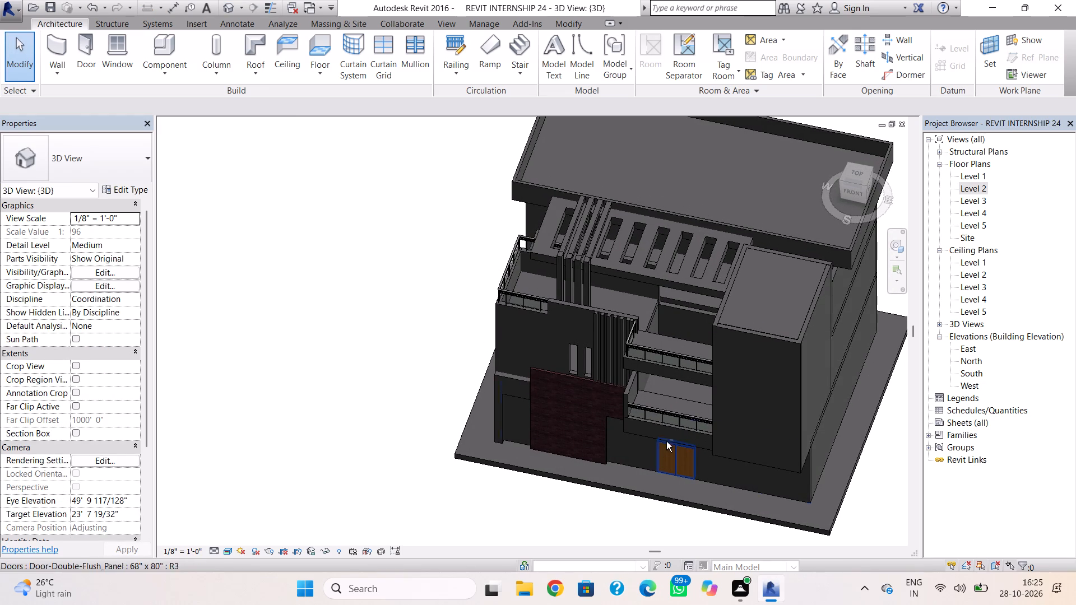
scroll(682, 397, "up", 4)
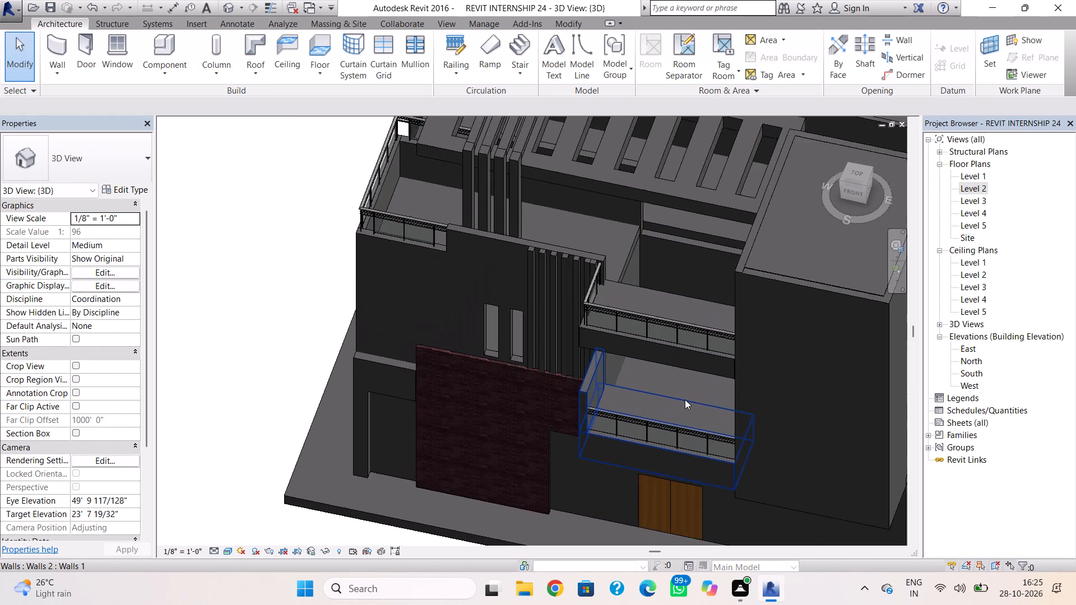
scroll(685, 399, "up", 4)
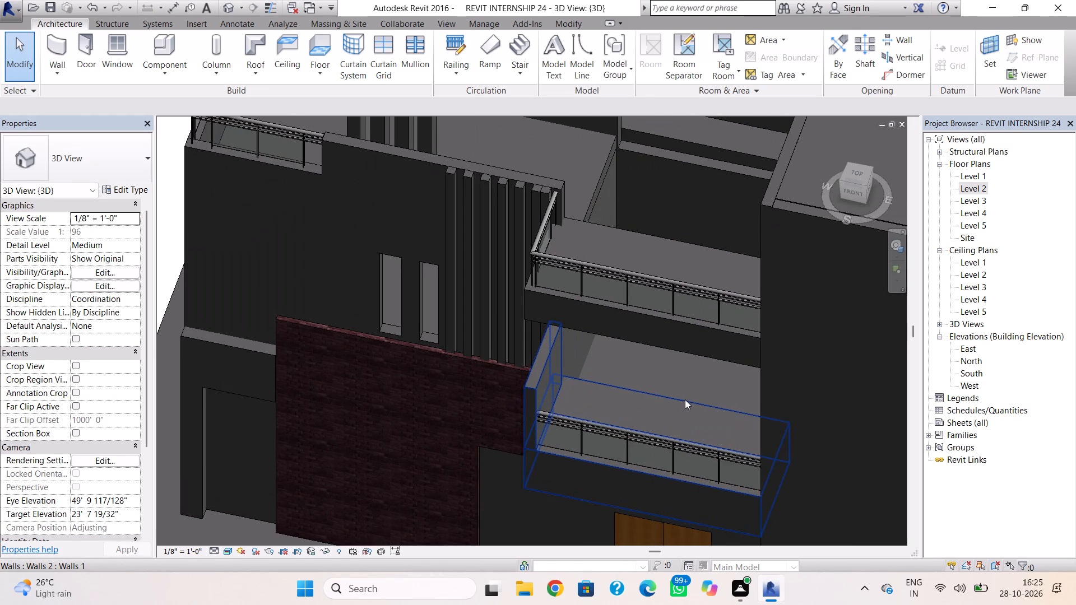
right_click_drag(662, 414, 715, 398, "shift")
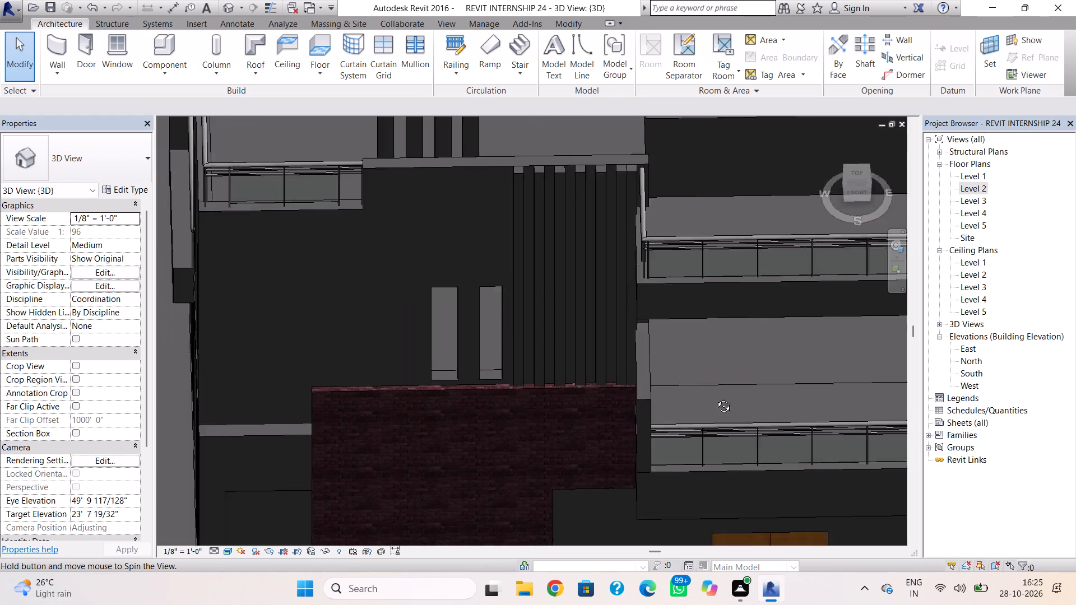
right_click_drag(715, 398, 704, 334, "shift")
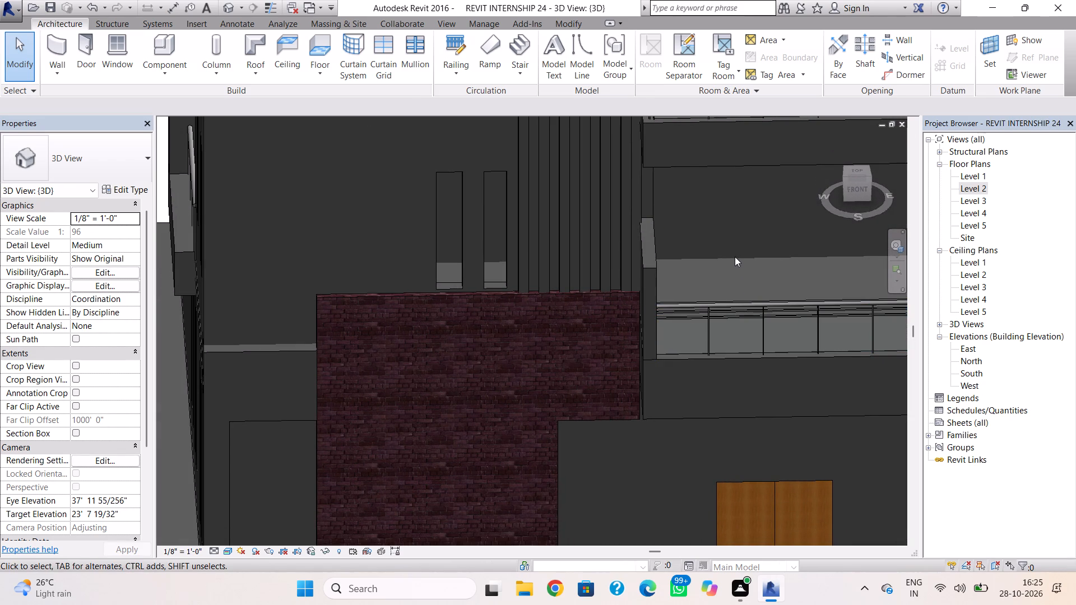
left_click(735, 257)
right_click_drag(678, 433, 785, 468, "shift")
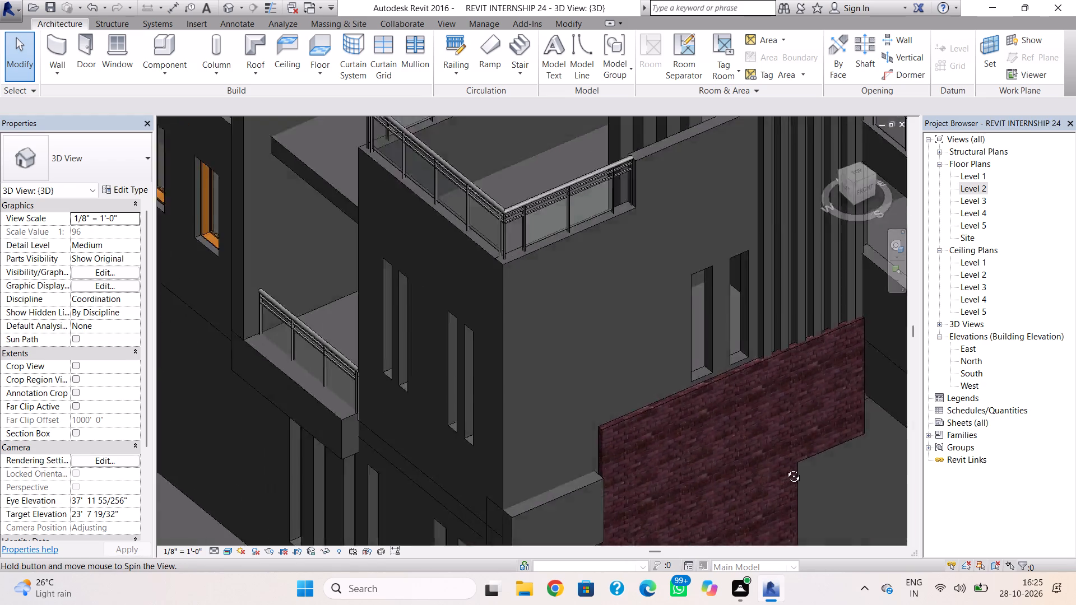
right_click_drag(785, 468, 593, 502, "shift")
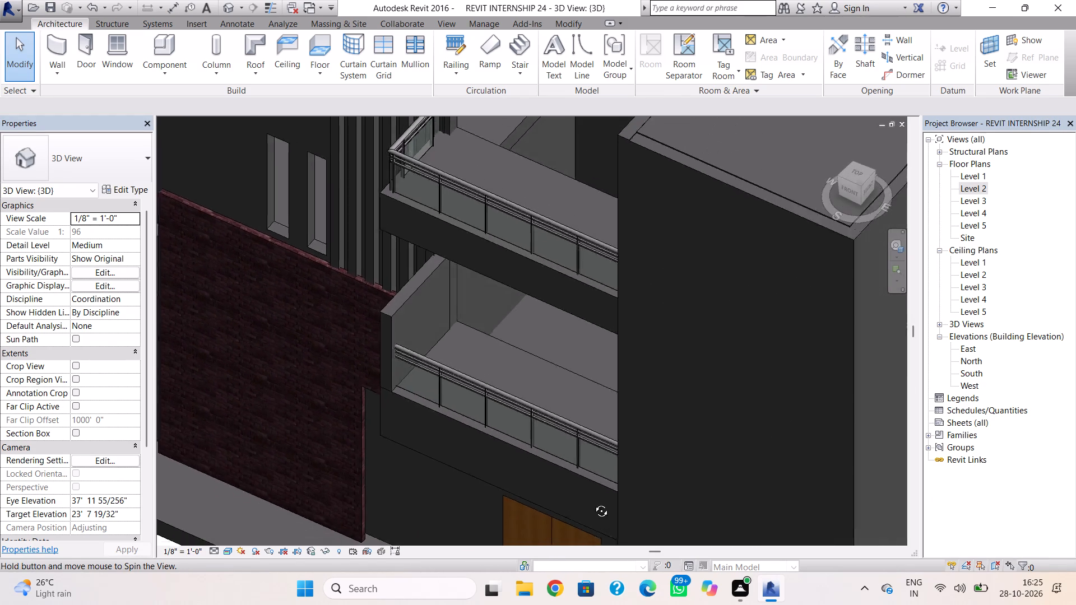
right_click_drag(593, 502, 589, 524, "shift")
left_click(569, 401)
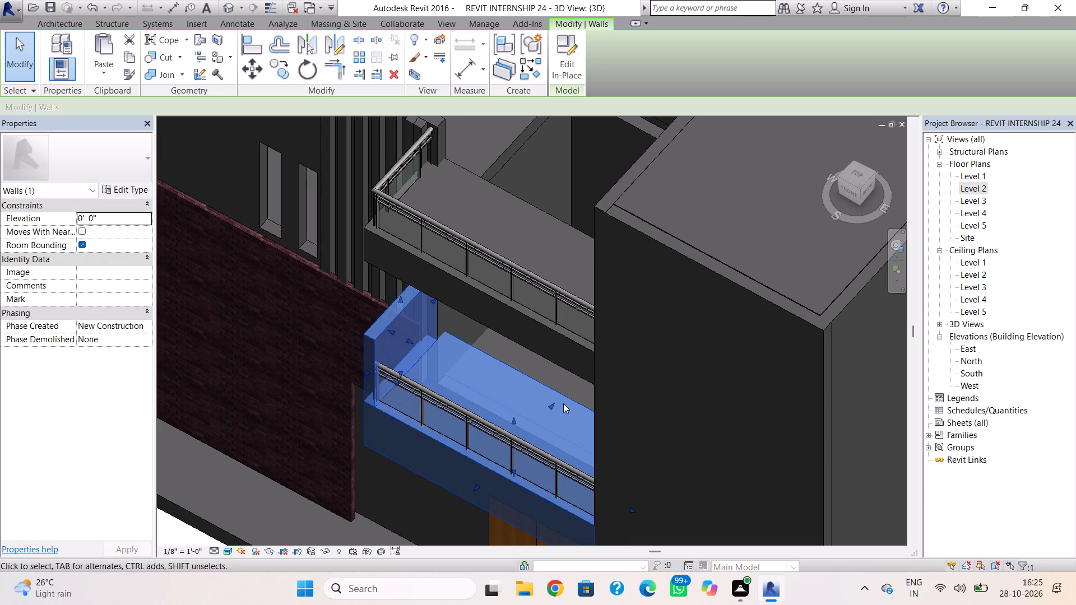
key("Escape")
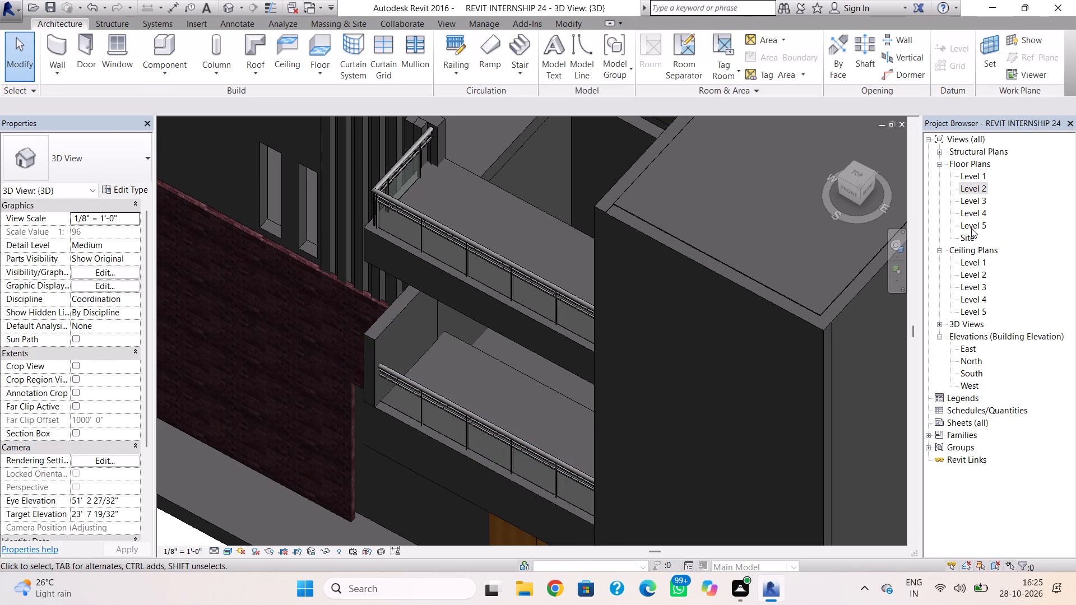
Return to the Level 2 plan and undo the finished roof and its rectangular boundary, back to an empty footprint sketch.
double_click(976, 190)
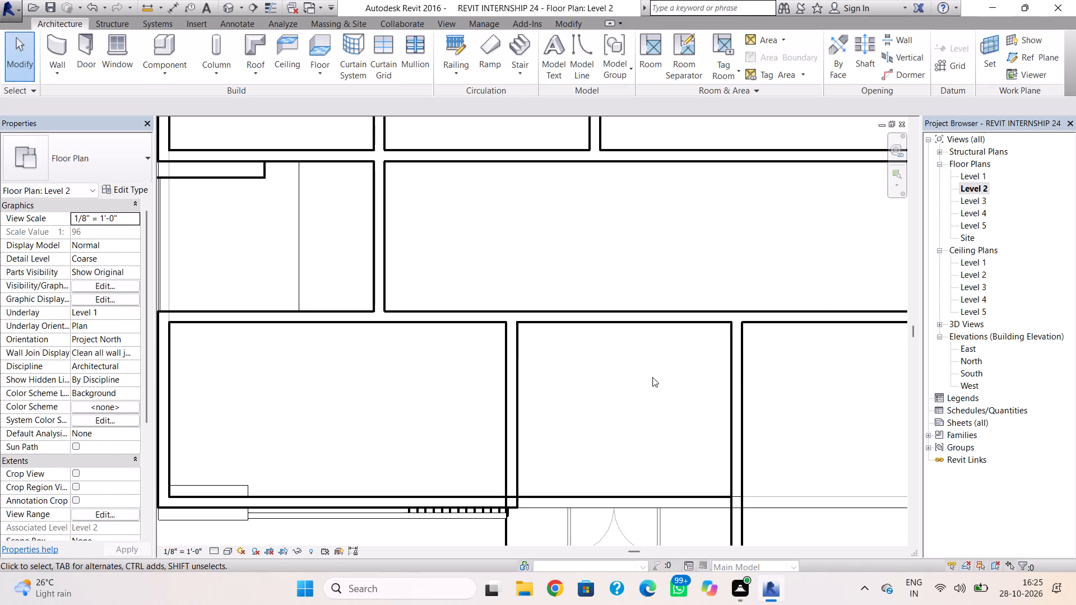
left_click(649, 323)
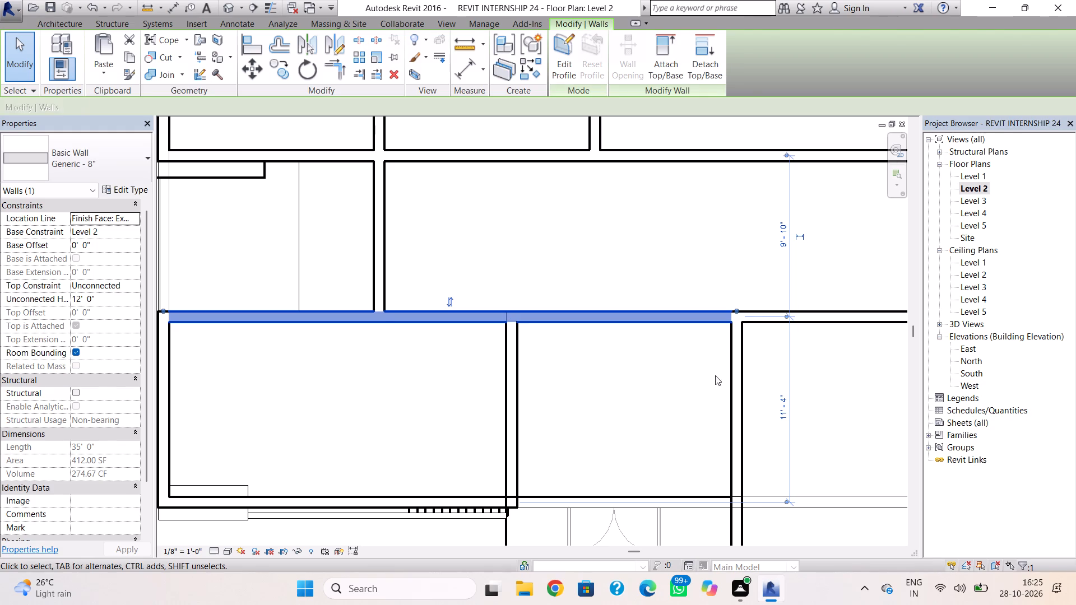
key("Escape")
left_click(723, 380)
key("ctrl+z")
key("ctrl+z")
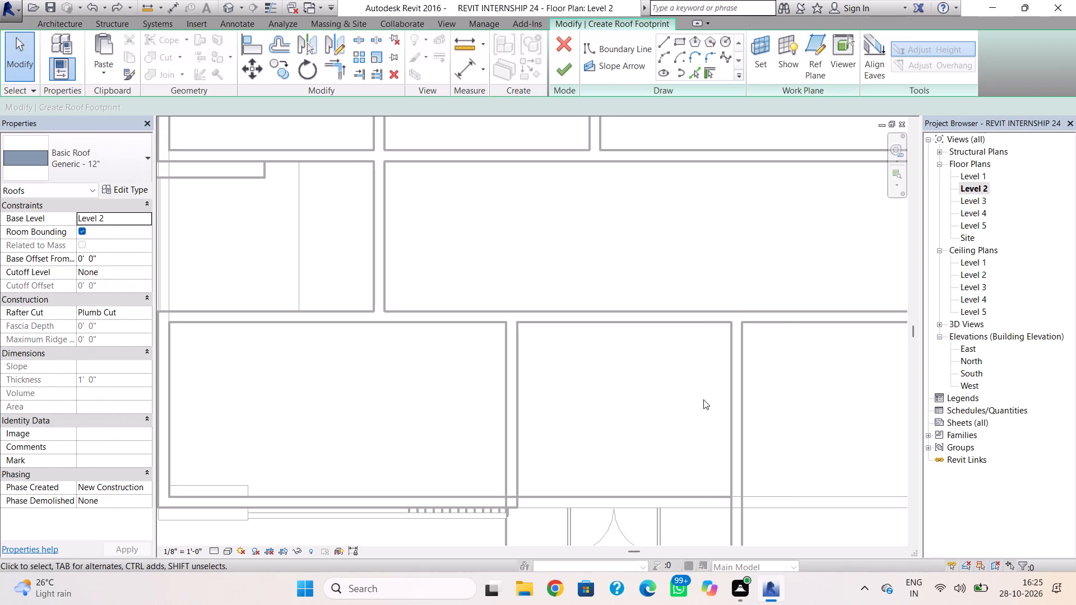
Draw a rectangular roof boundary about 10'-8" deep along the inner wall faces of the middle front room and finish the footprint.
left_click(680, 41)
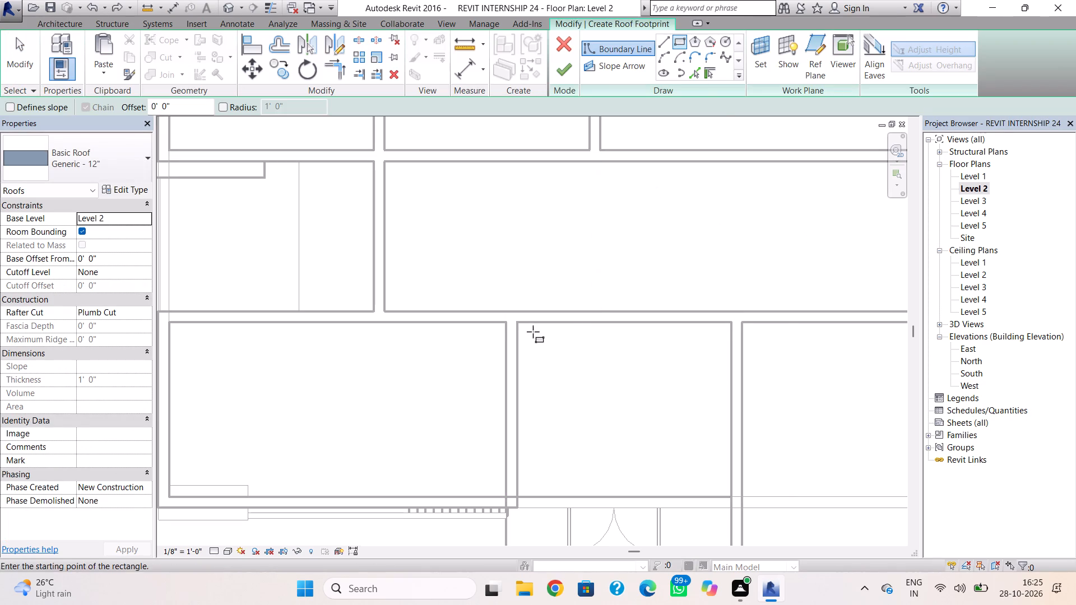
left_click(517, 324)
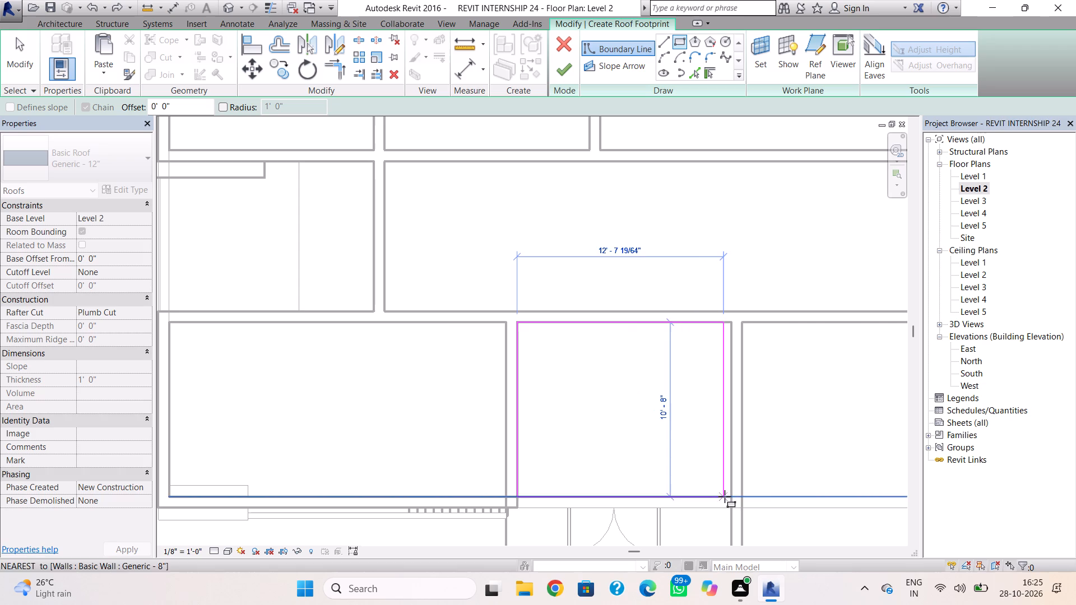
left_click(731, 494)
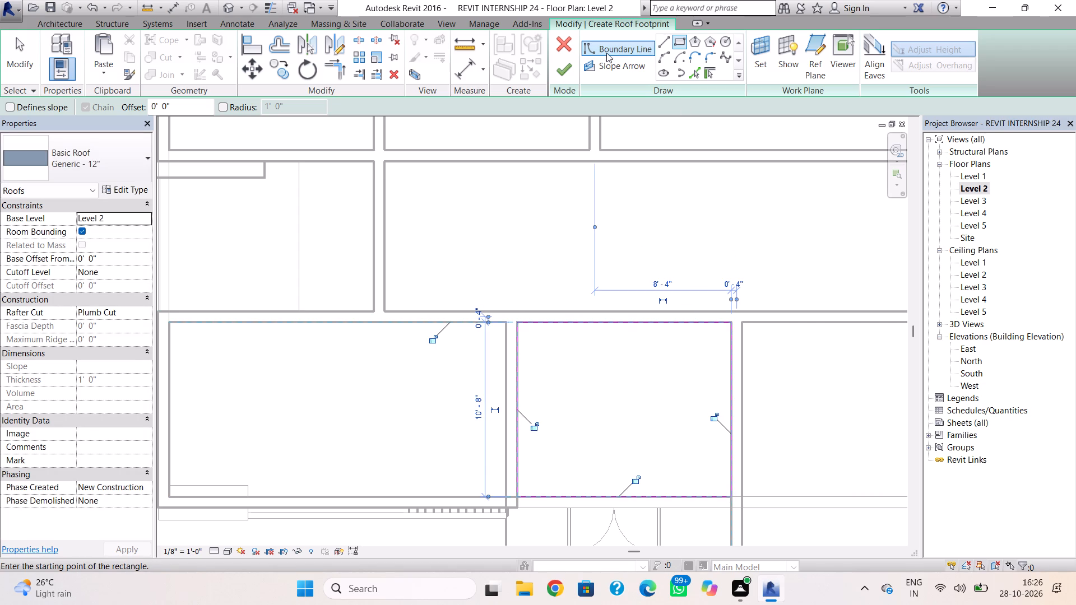
left_click(573, 65)
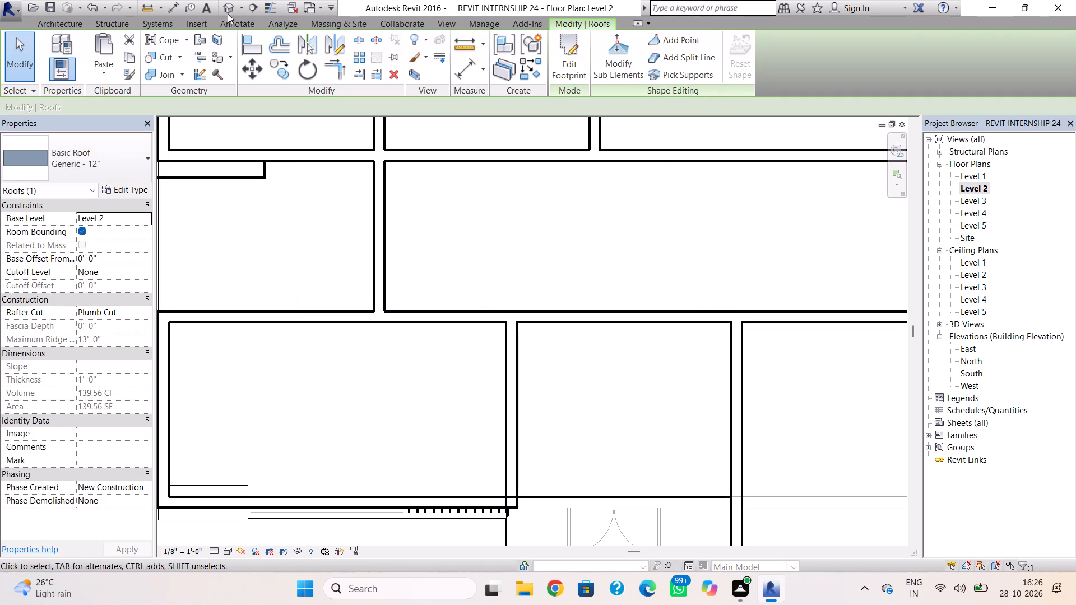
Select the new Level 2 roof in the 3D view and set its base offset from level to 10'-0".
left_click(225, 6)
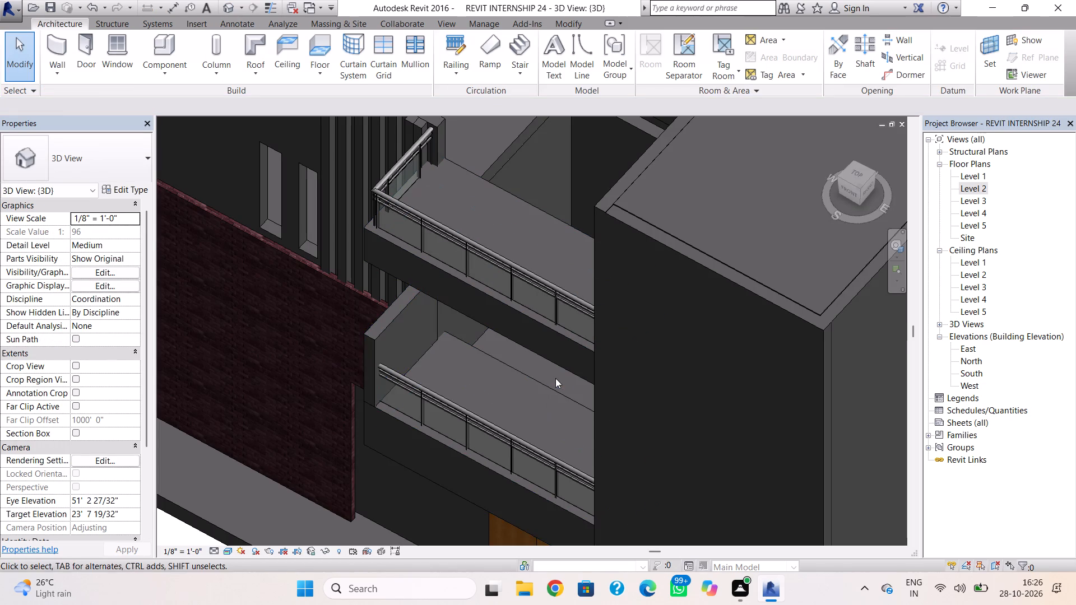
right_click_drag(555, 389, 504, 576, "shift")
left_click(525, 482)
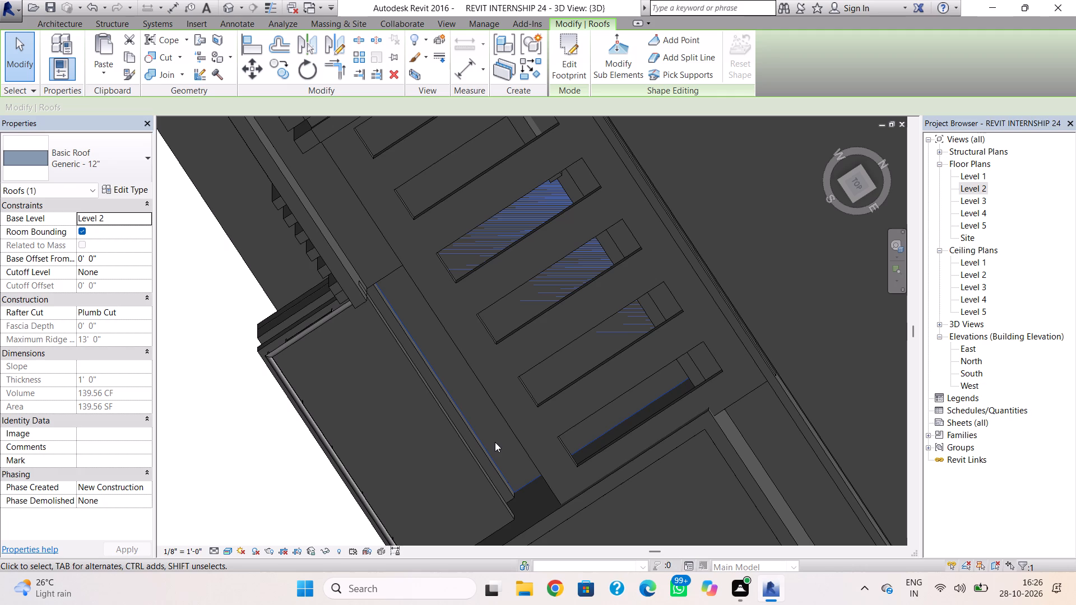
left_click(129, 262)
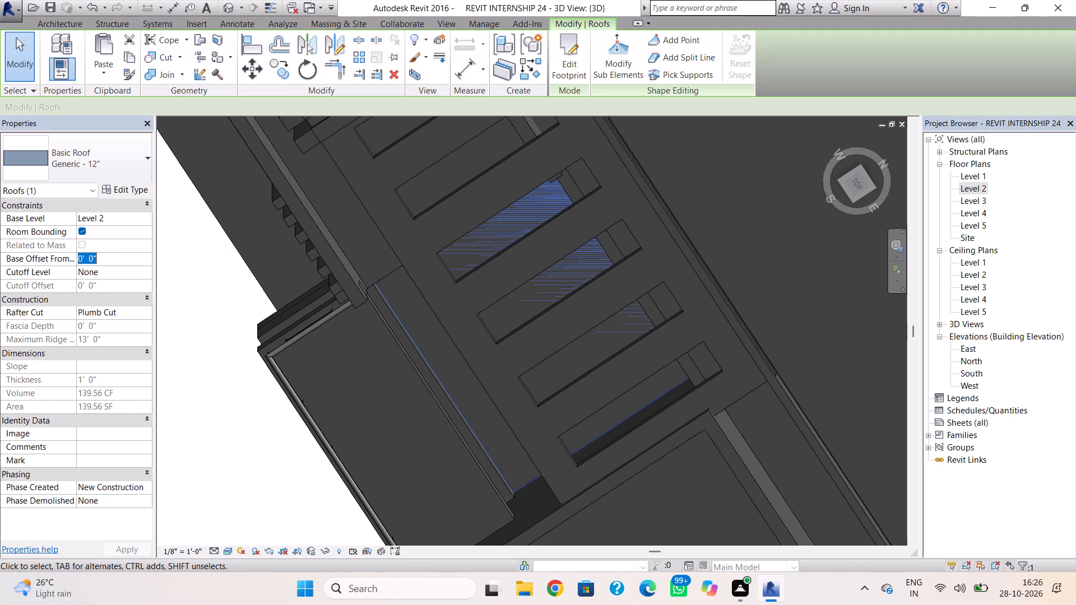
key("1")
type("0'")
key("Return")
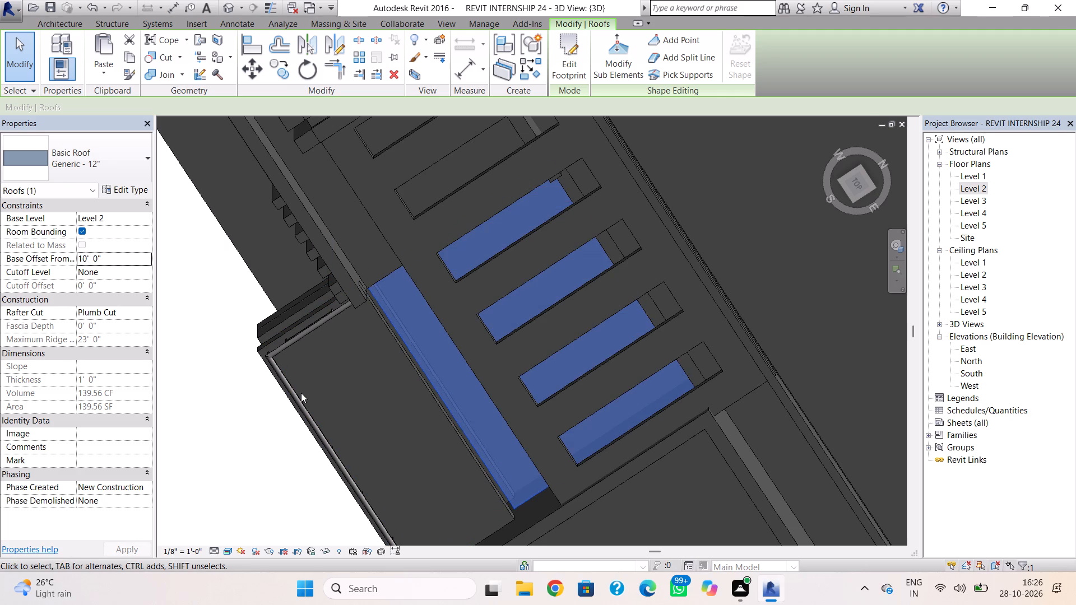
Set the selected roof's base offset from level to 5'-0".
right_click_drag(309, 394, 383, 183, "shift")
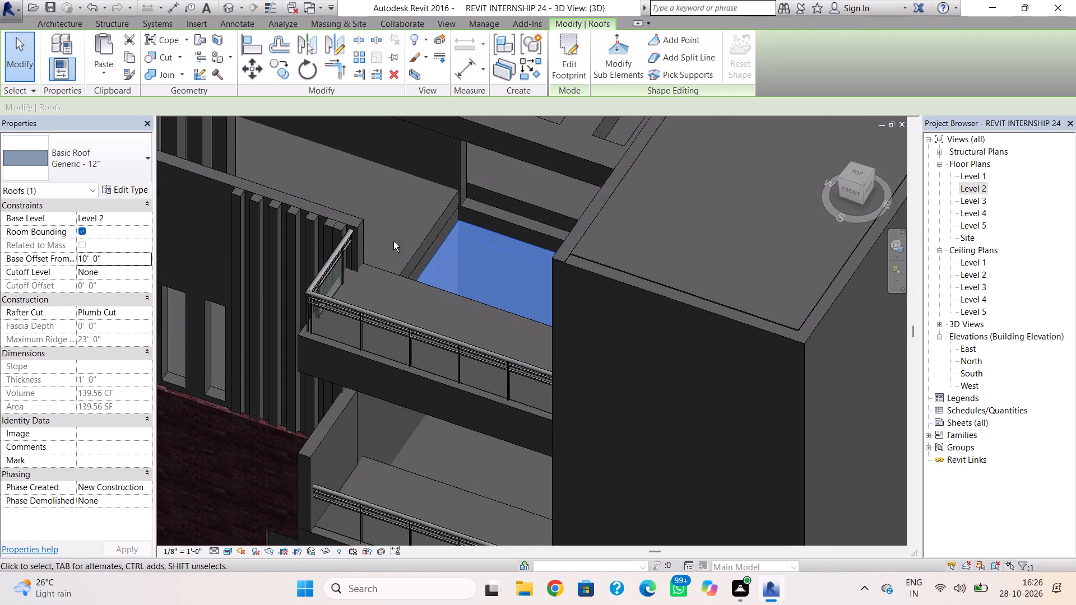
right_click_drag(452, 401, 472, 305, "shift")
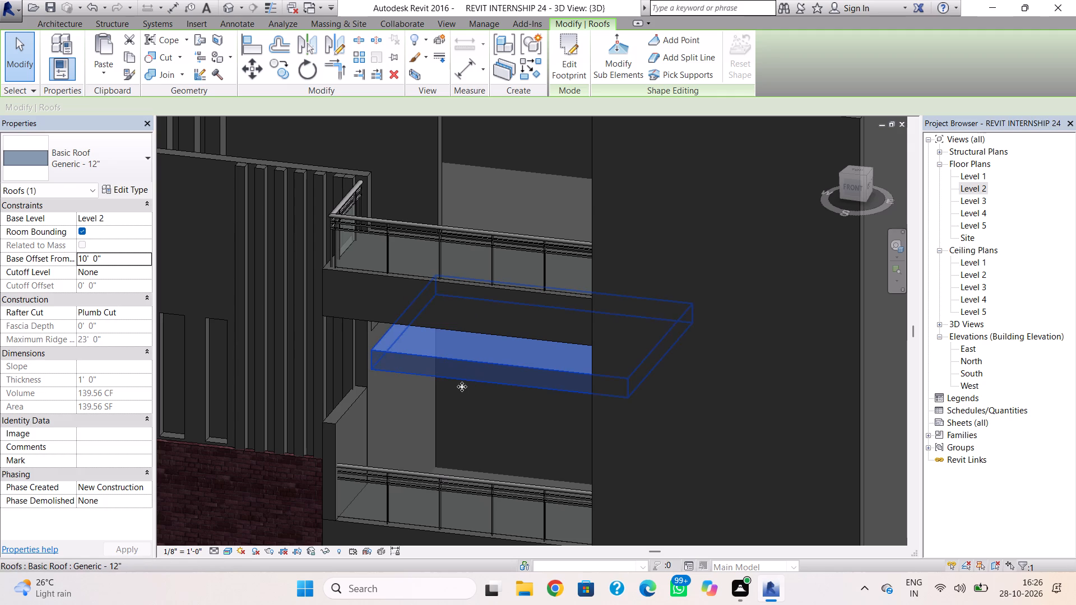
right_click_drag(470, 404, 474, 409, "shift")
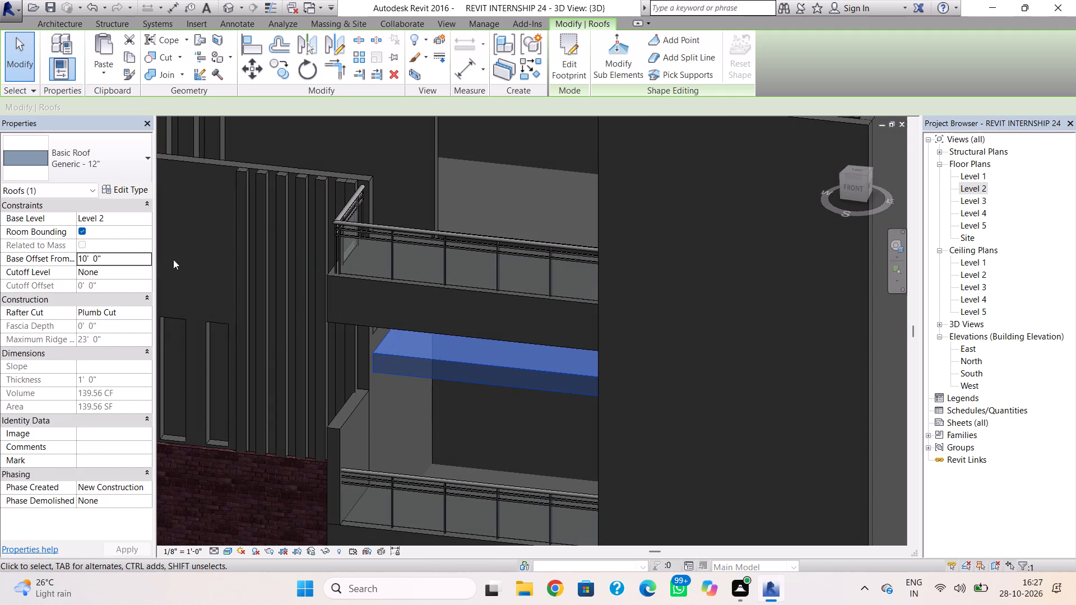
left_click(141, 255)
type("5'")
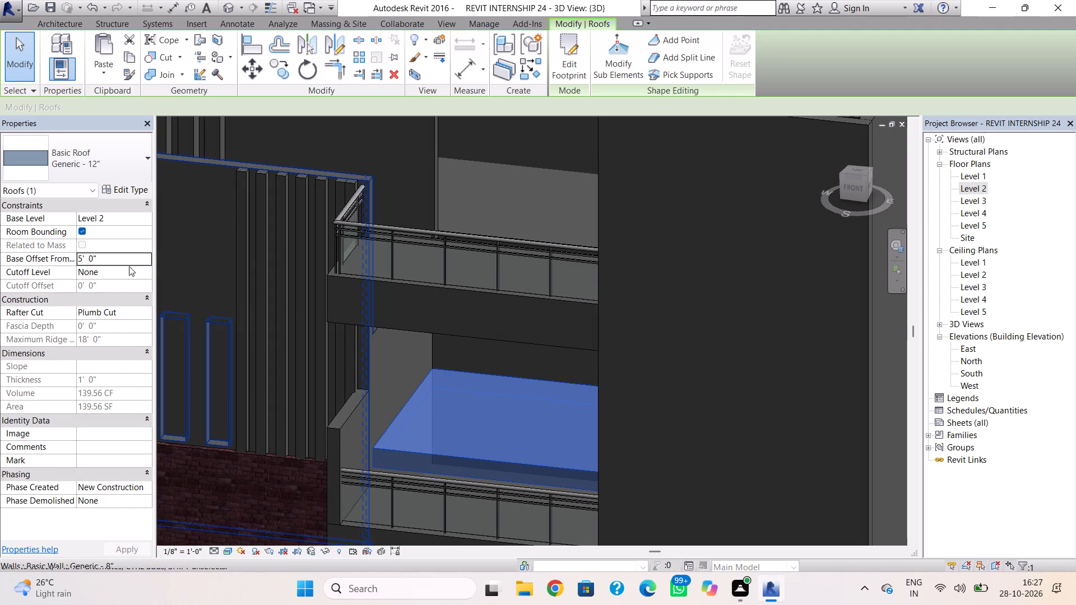
Set the balcony bay roof's base offset from level to 3'-0" and clear the selection.
left_click(127, 257)
type("3'")
key("Return")
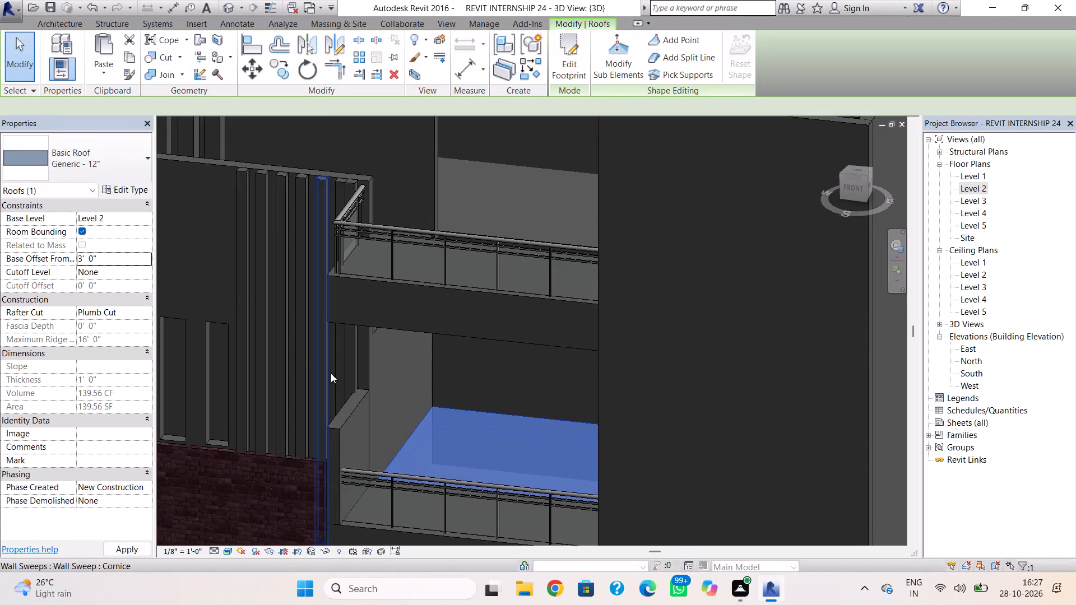
right_click_drag(405, 411, 471, 398, "shift")
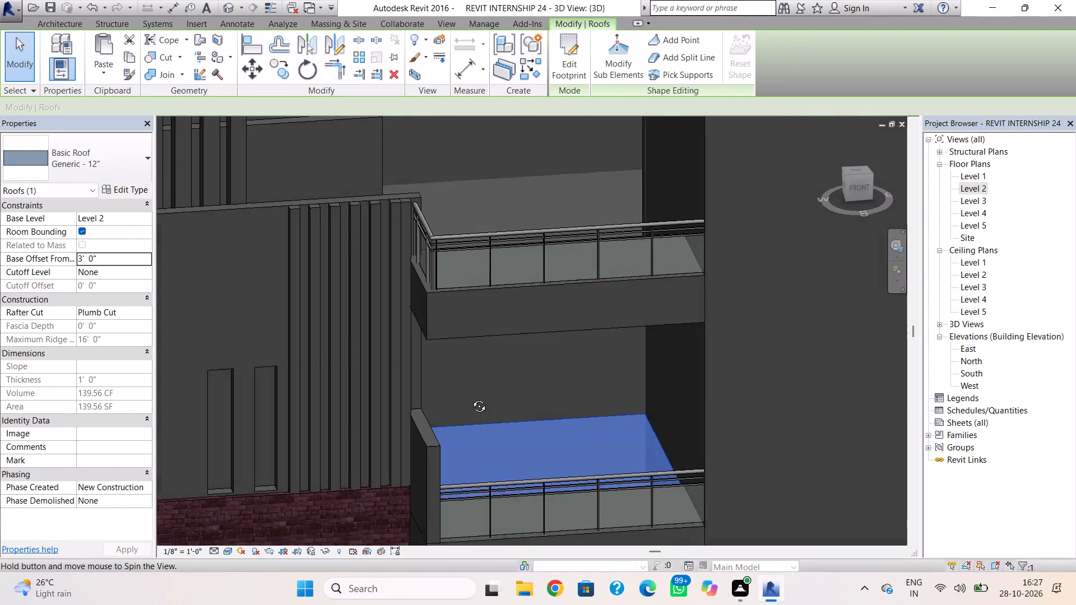
right_click_drag(471, 398, 471, 397, "shift")
key("Escape")
Start the Door command with the front facade and its balconies in view.
scroll(634, 447, "down", 3)
right_click_drag(568, 444, 588, 449, "shift")
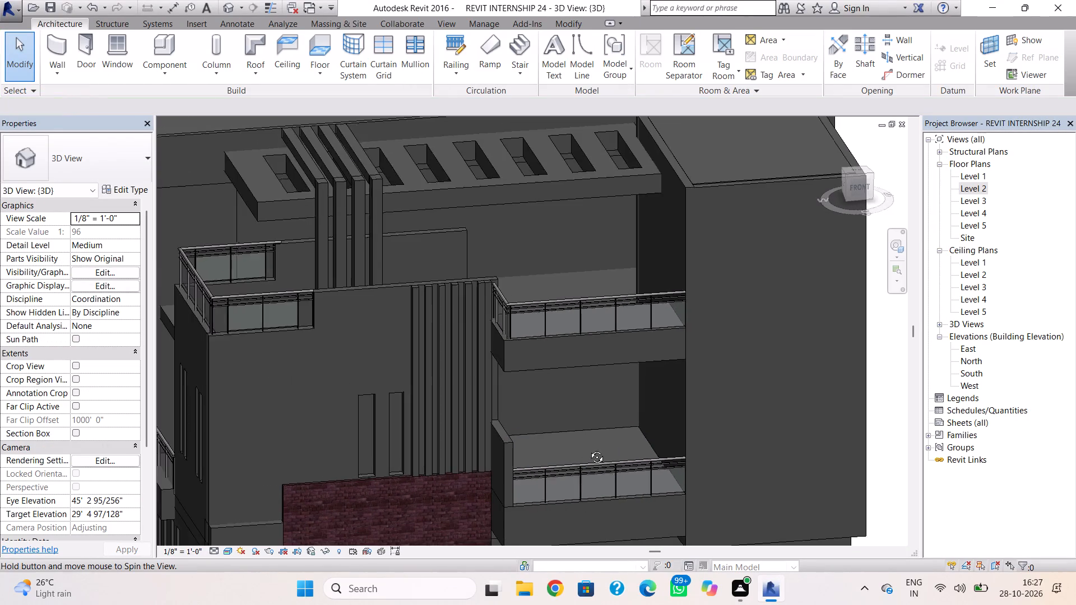
right_click_drag(588, 449, 657, 406, "shift")
left_click(89, 47)
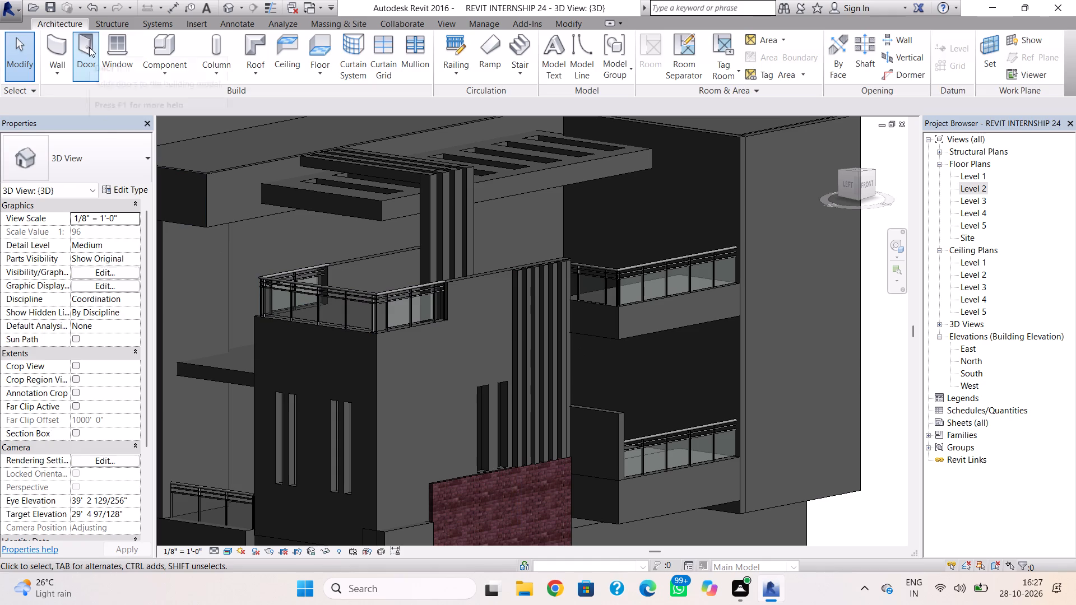
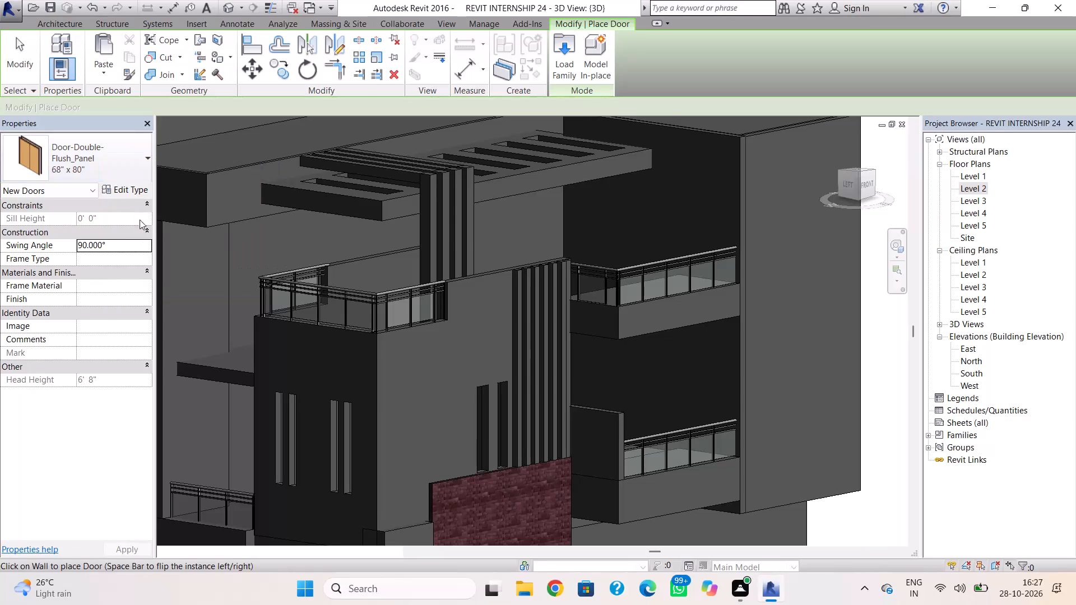
Place a 68" x 80" double flush-panel door on the side wall behind the lower balcony.
right_click_drag(140, 220, 92, 275, "shift")
right_click_drag(605, 373, 550, 415, "shift")
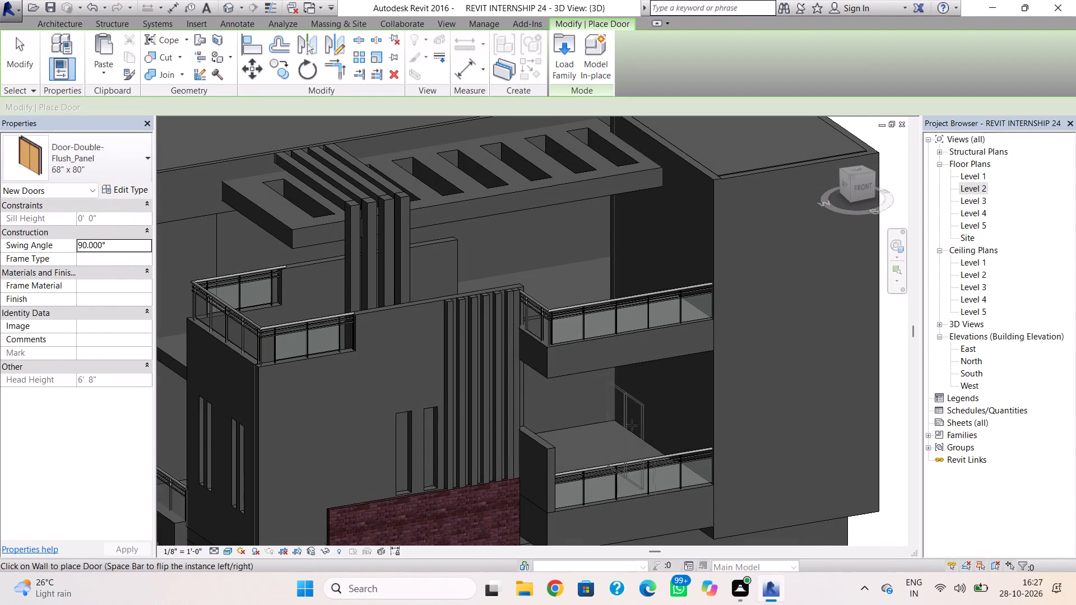
right_click_drag(656, 388, 706, 374, "shift")
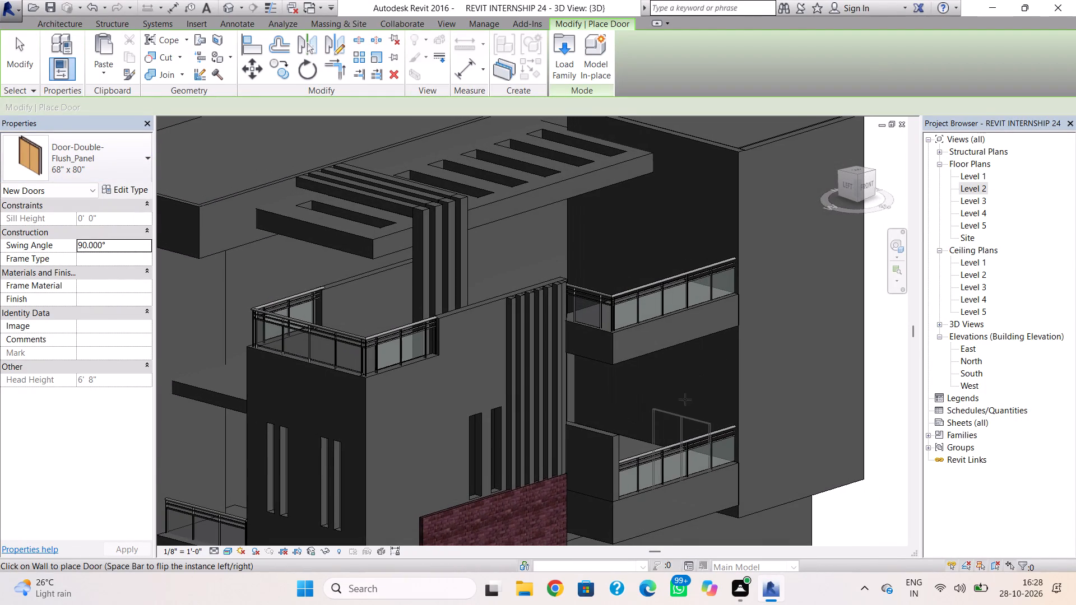
left_click(653, 385)
key("Escape")
key("Escape")
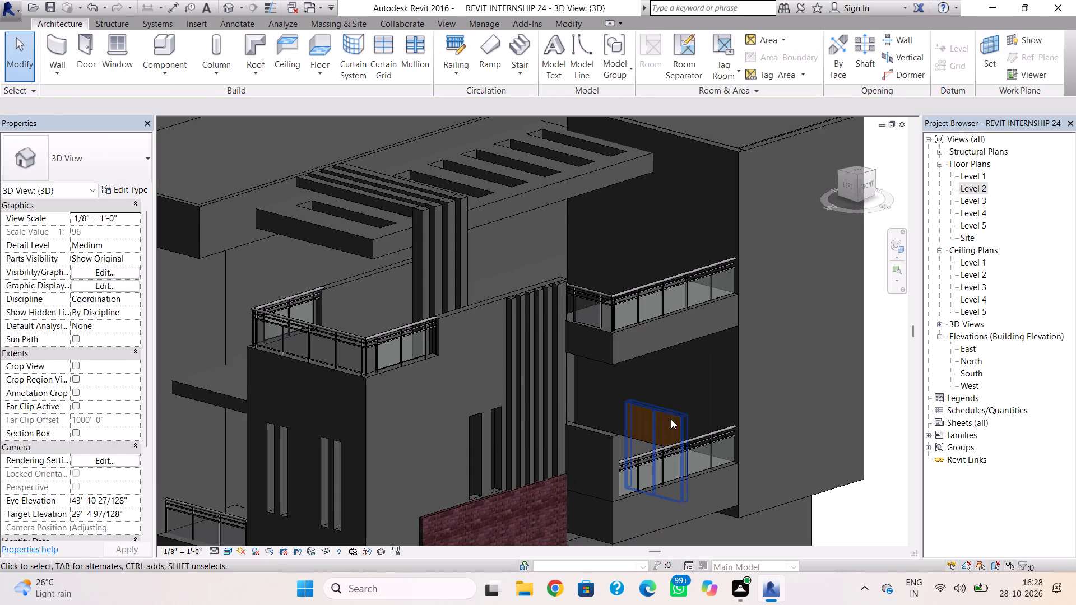
Raise the new double door on the lower balcony wall to a sill height of 4' 0".
left_click(671, 416)
key("Up")
key("Up")
key("Up")
key("Up")
key("Up")
key("Up")
key("Up")
key("Up")
key("Up")
key("Up")
key("Up")
key("Up")
key("Up")
key("Up")
key("Up")
key("Up")
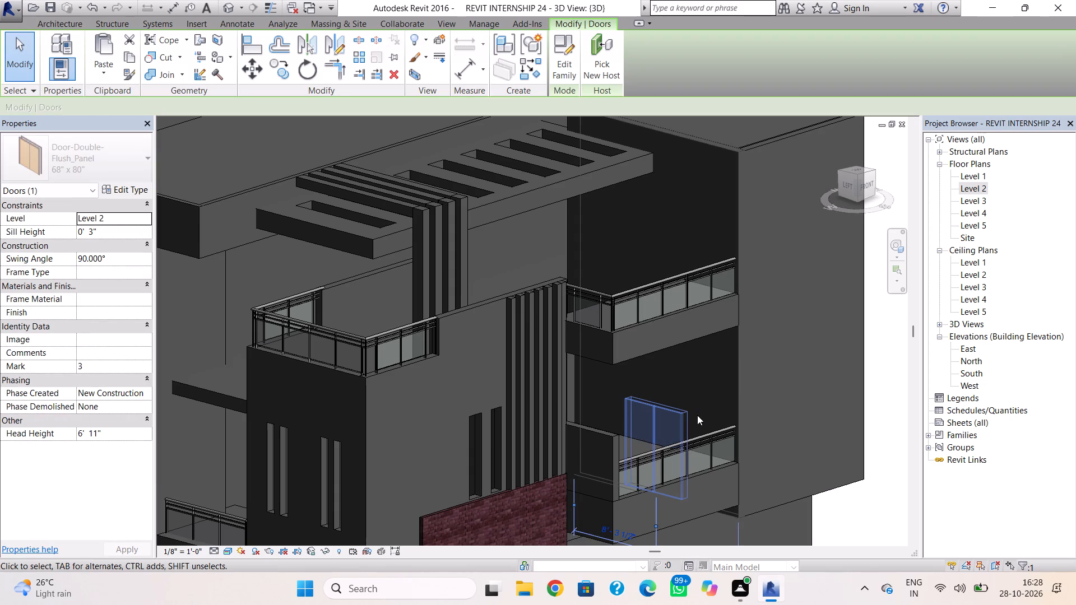
key("Up")
key("Up")
key("Up")
key("Up")
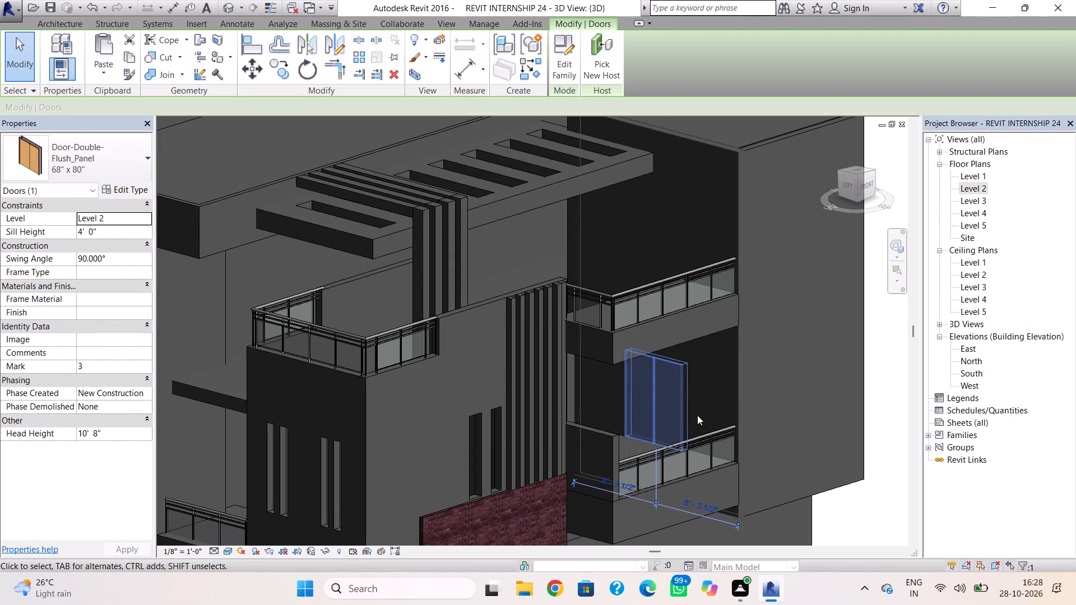
key("Escape")
Examine the double door's position relative to the balconies and surrounding walls from several angles.
right_click_drag(676, 420, 687, 408, "shift")
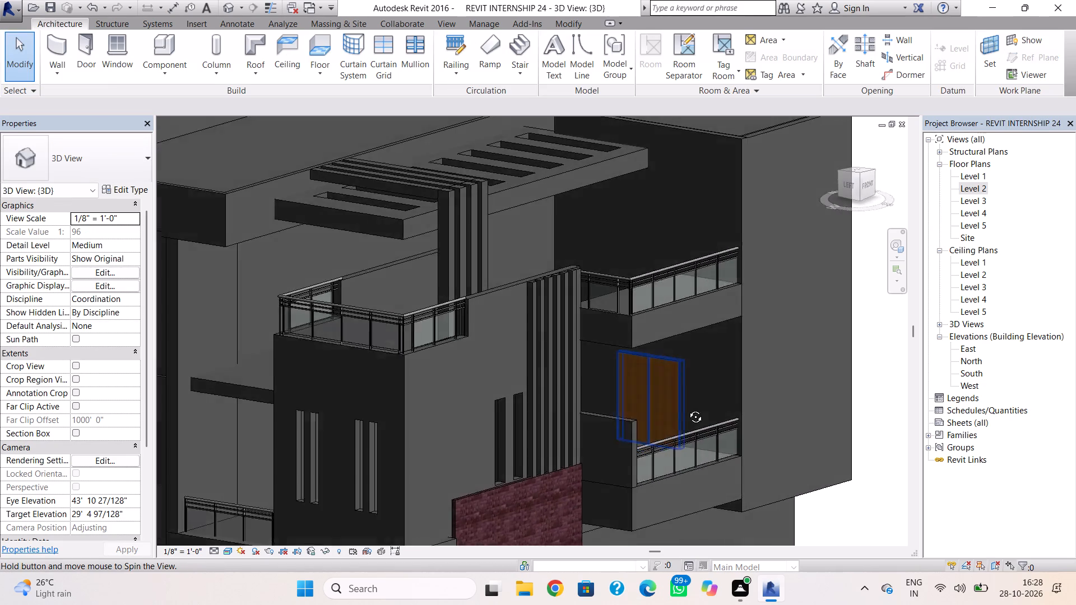
right_click_drag(687, 408, 681, 435, "shift")
key("Escape")
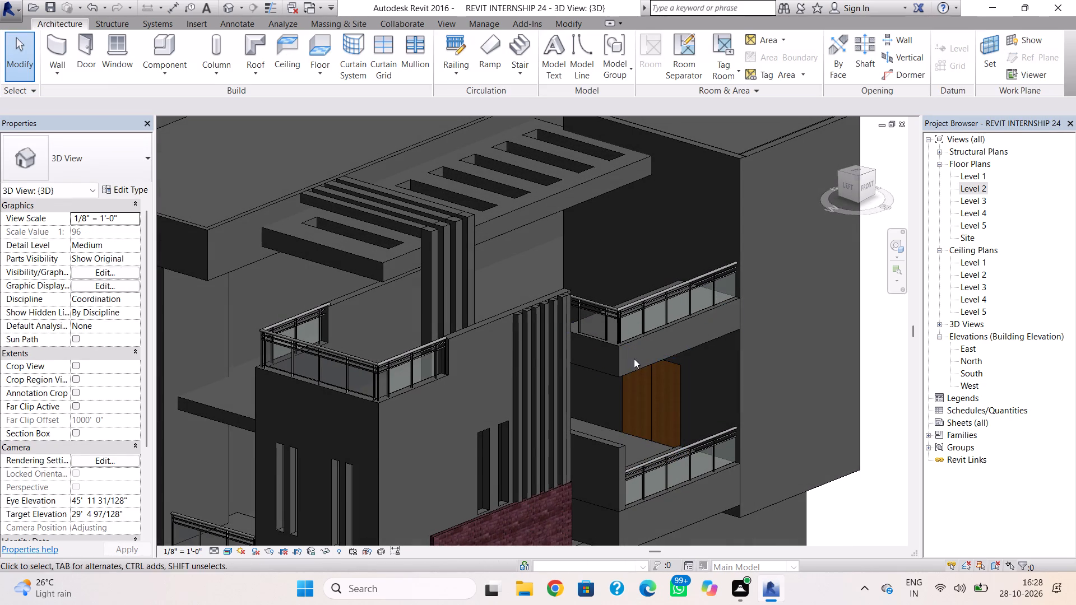
right_click_drag(602, 376, 687, 436, "shift")
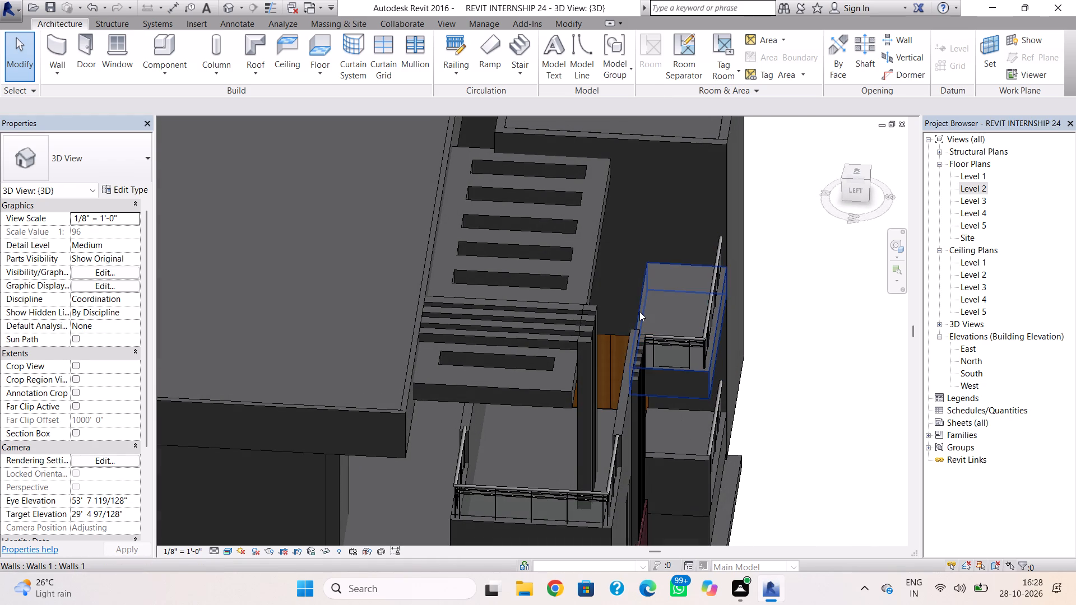
left_click(639, 311)
left_click_drag(637, 325, 562, 334)
left_click(790, 361)
right_click_drag(790, 361, 753, 358, "shift")
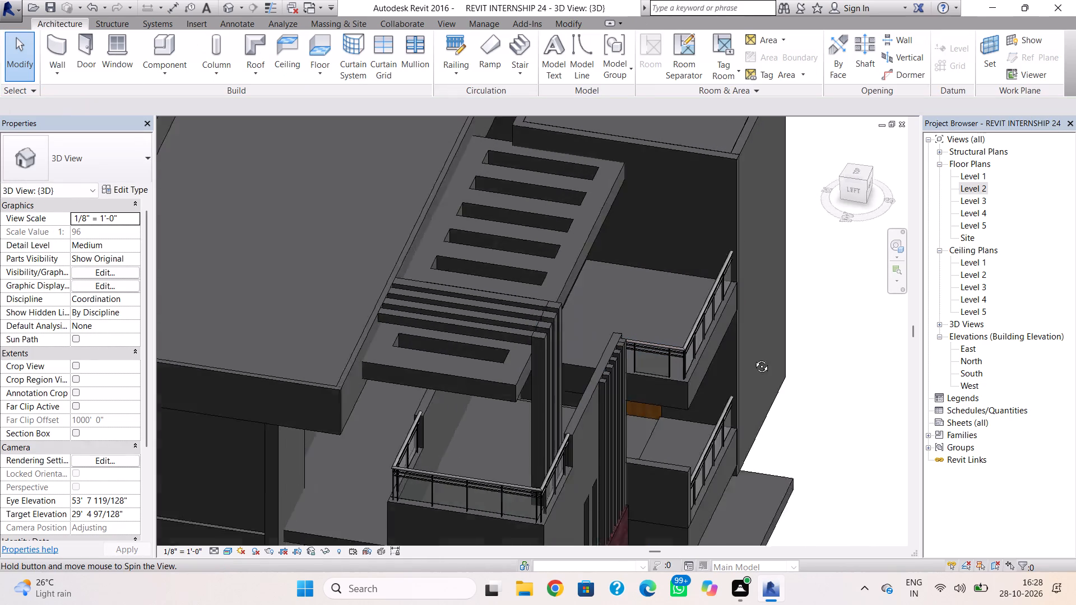
right_click_drag(753, 358, 599, 200, "shift")
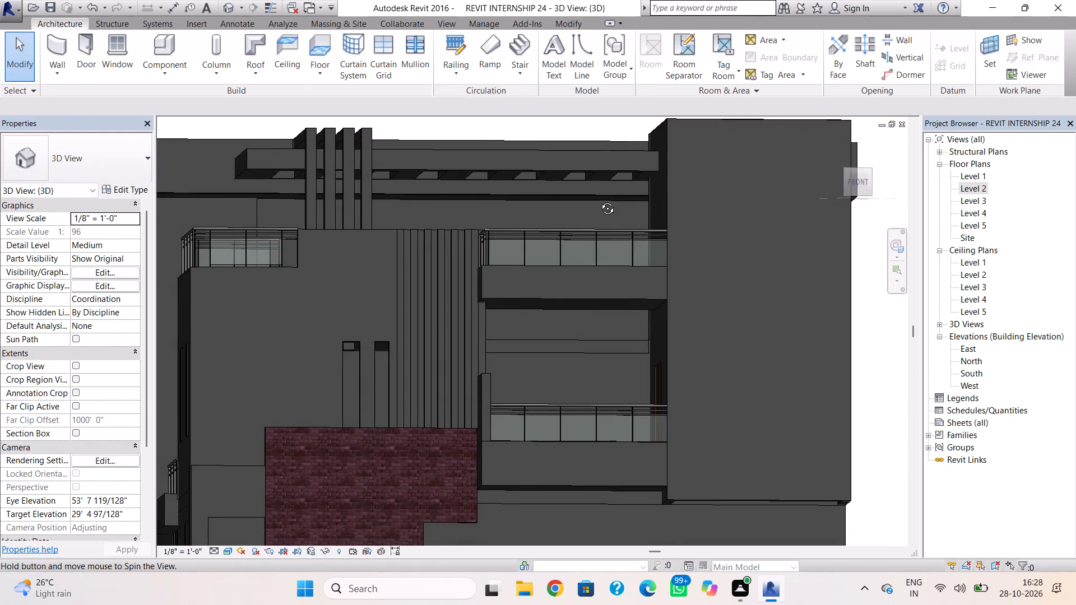
right_click_drag(599, 200, 740, 273, "shift")
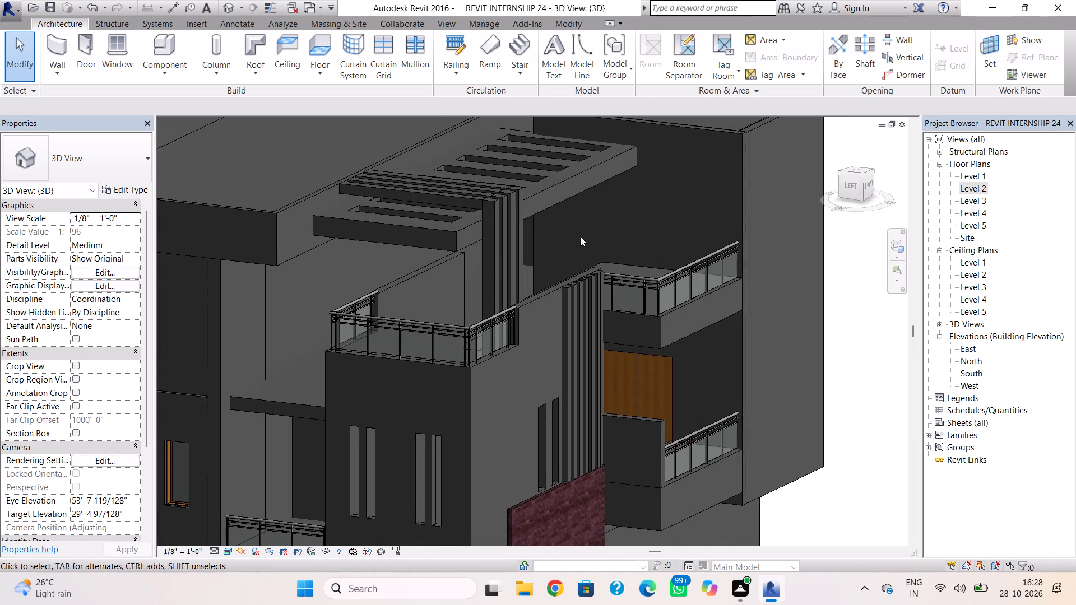
Place a Single-Flush 32" x 84" door on the side wall behind the upper balcony.
left_click(85, 58)
left_click(99, 151)
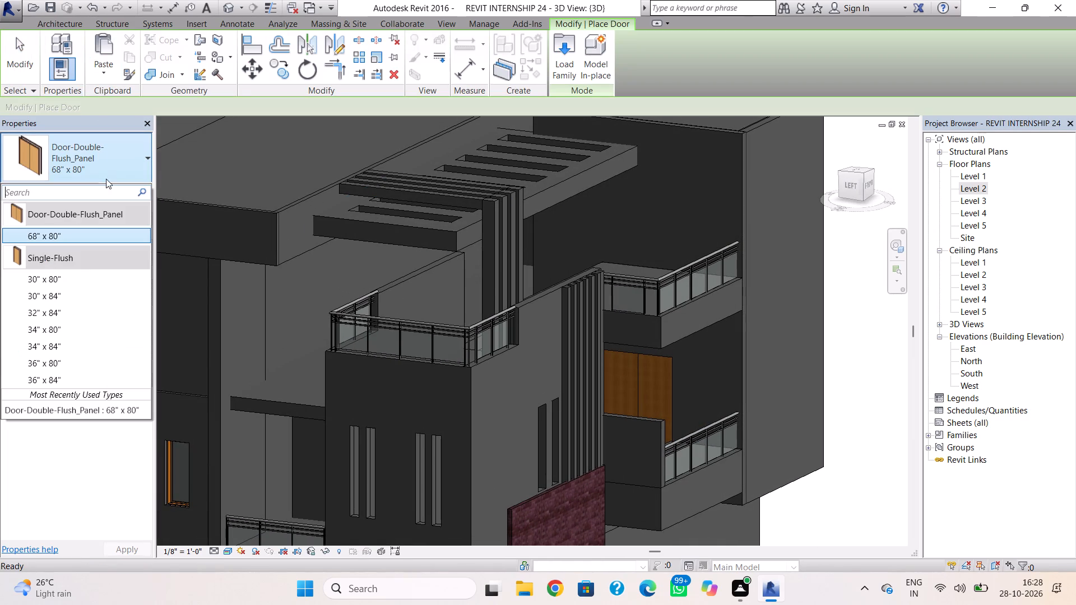
left_click(58, 313)
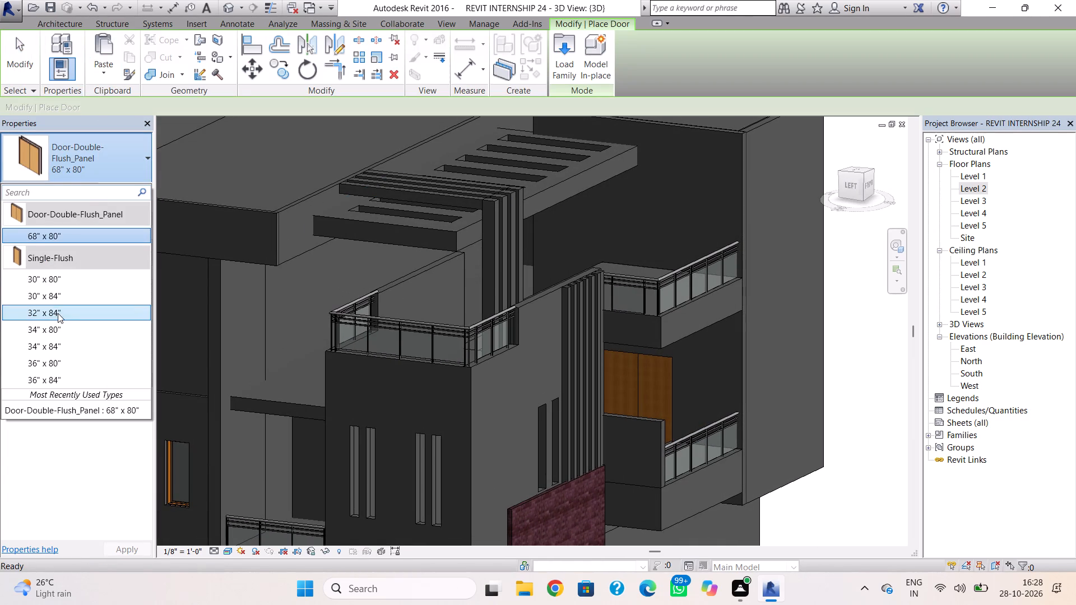
left_click(645, 226)
key("Escape")
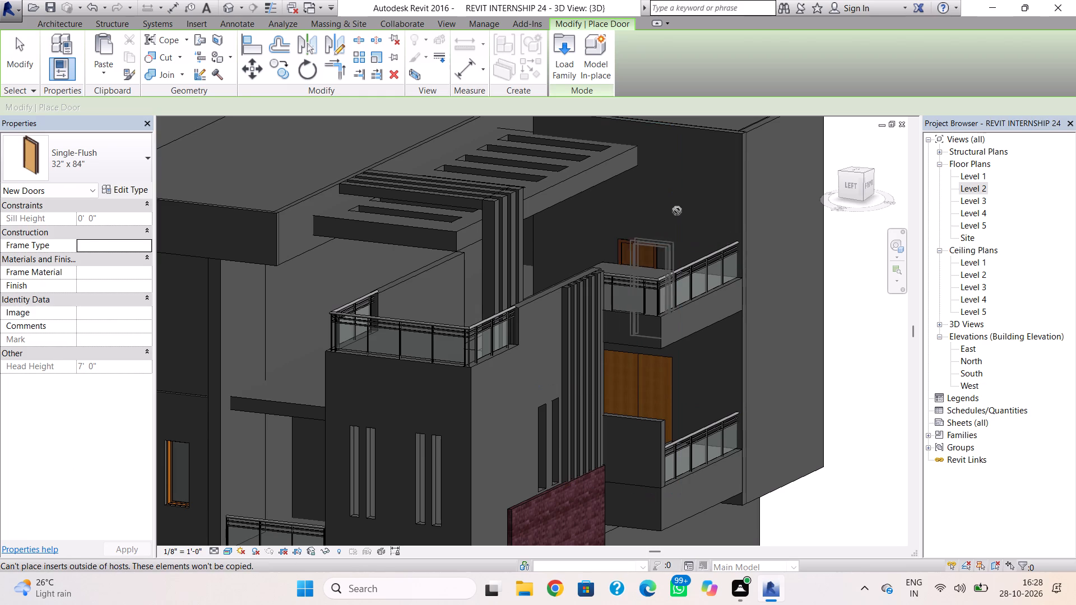
key("Escape")
Raise the upper balcony's single door to a sill height of 4' 6" and shift it slightly toward the front facade.
left_click(648, 244)
left_click(651, 248)
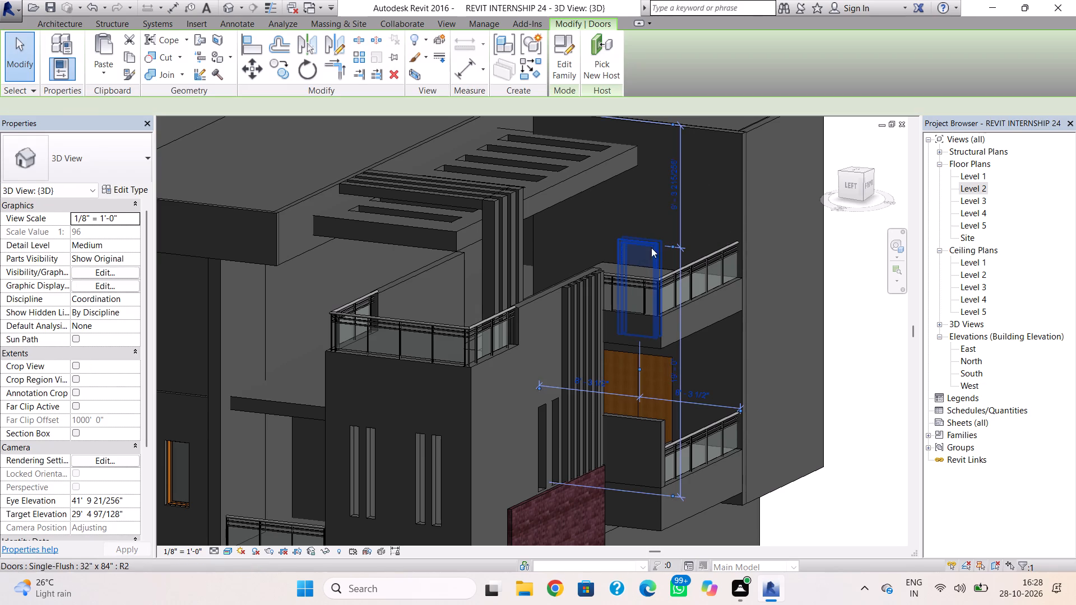
key("Up")
key("Up")
key("Up")
key("Up")
key("Up")
key("Up")
key("Up")
key("Up")
key("Up")
key("Up")
key("Up")
key("Up")
key("Up")
key("Up")
key("Up")
key("Up")
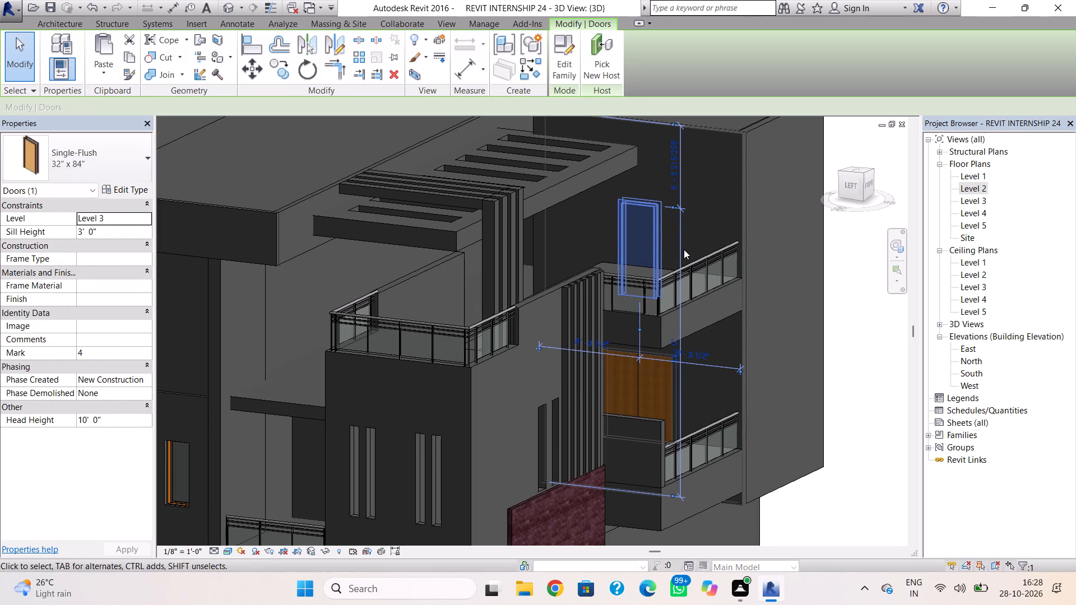
key("Up")
key("Up")
key("Up")
key("Up")
key("Up")
key("Up")
key("Up")
key("Up")
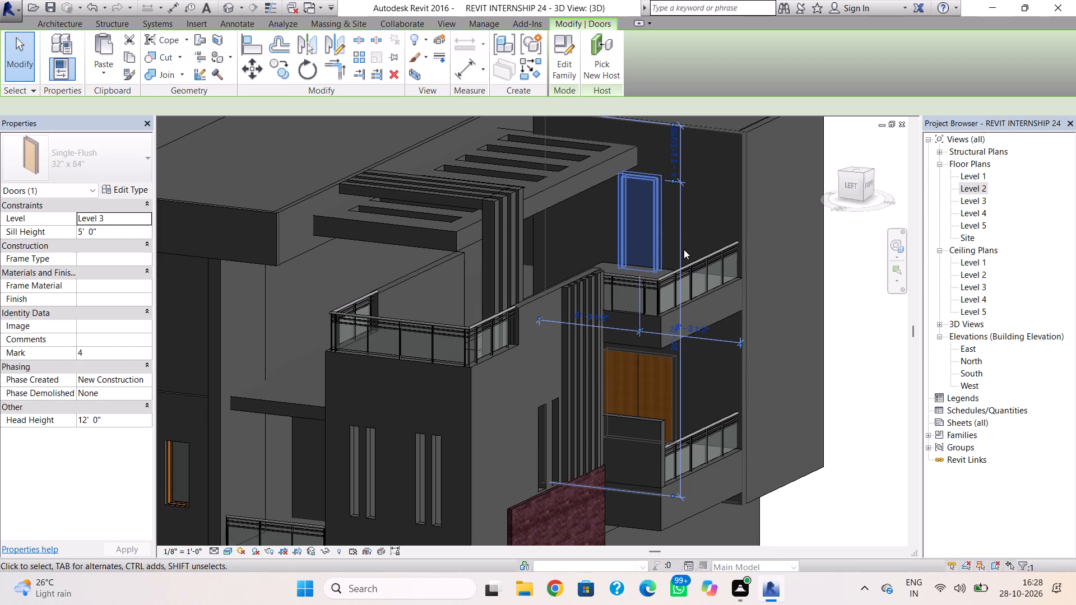
key("Down")
key("Down")
key("Right")
key("Right")
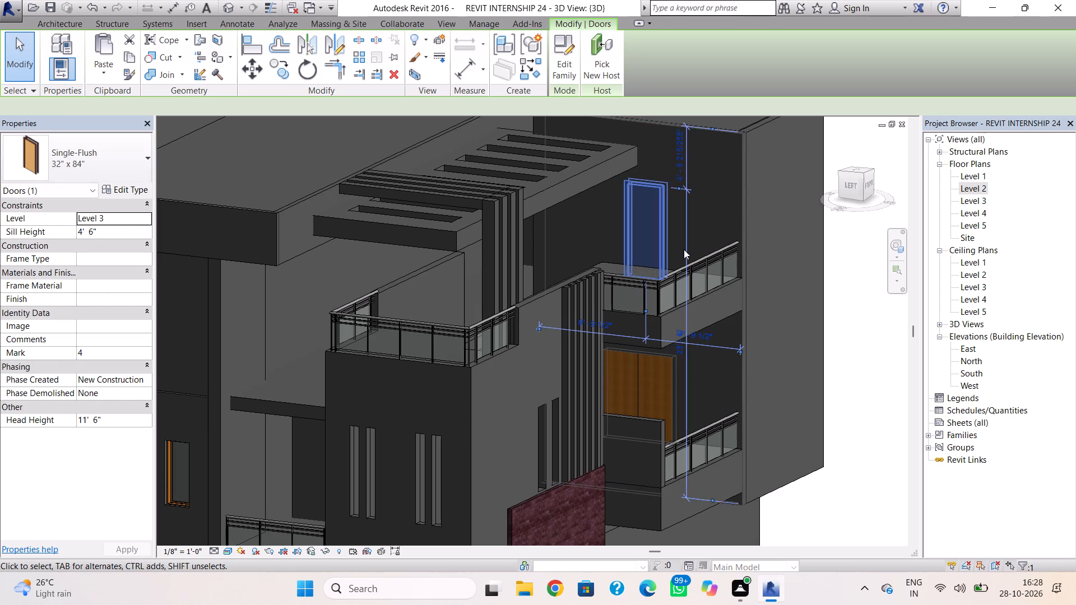
left_click(815, 241)
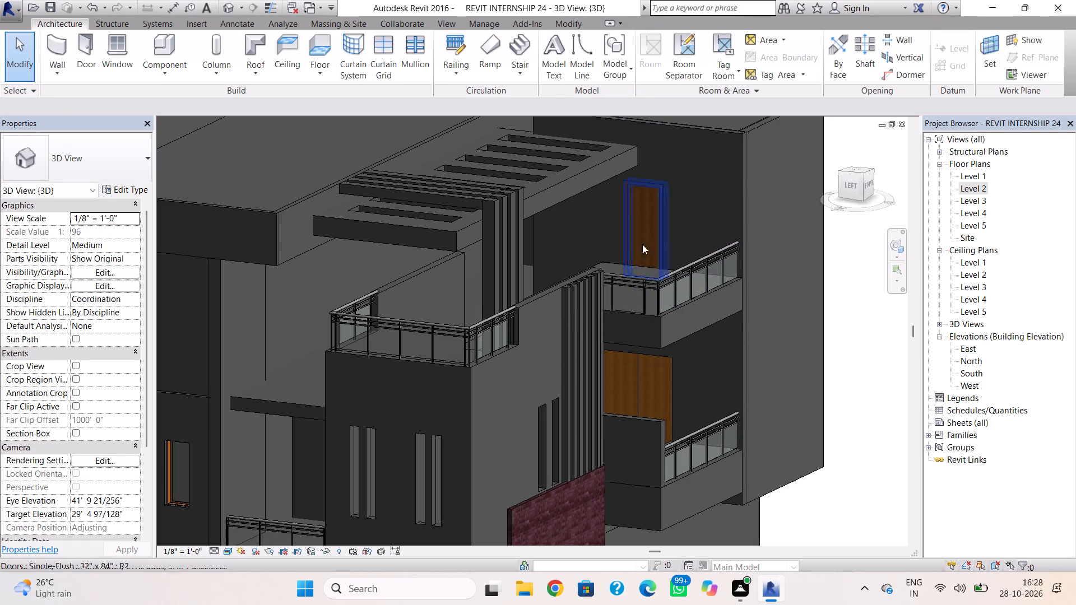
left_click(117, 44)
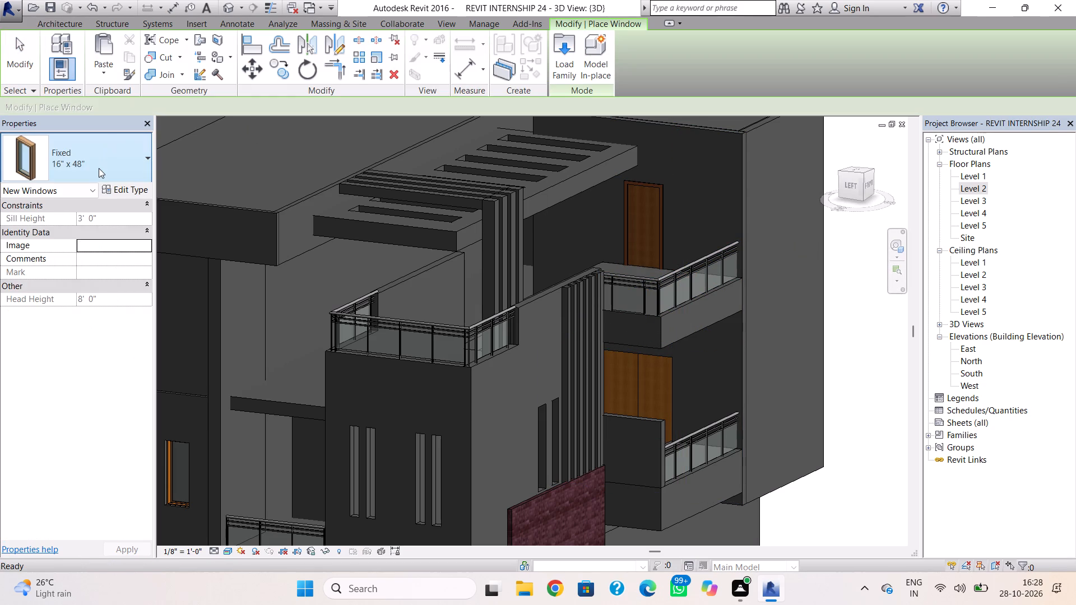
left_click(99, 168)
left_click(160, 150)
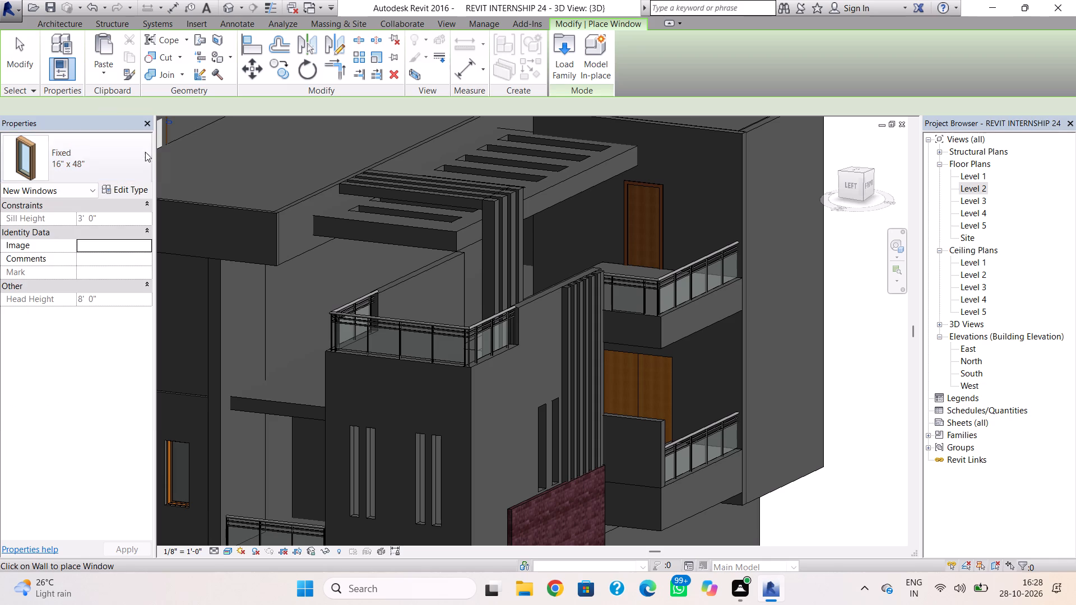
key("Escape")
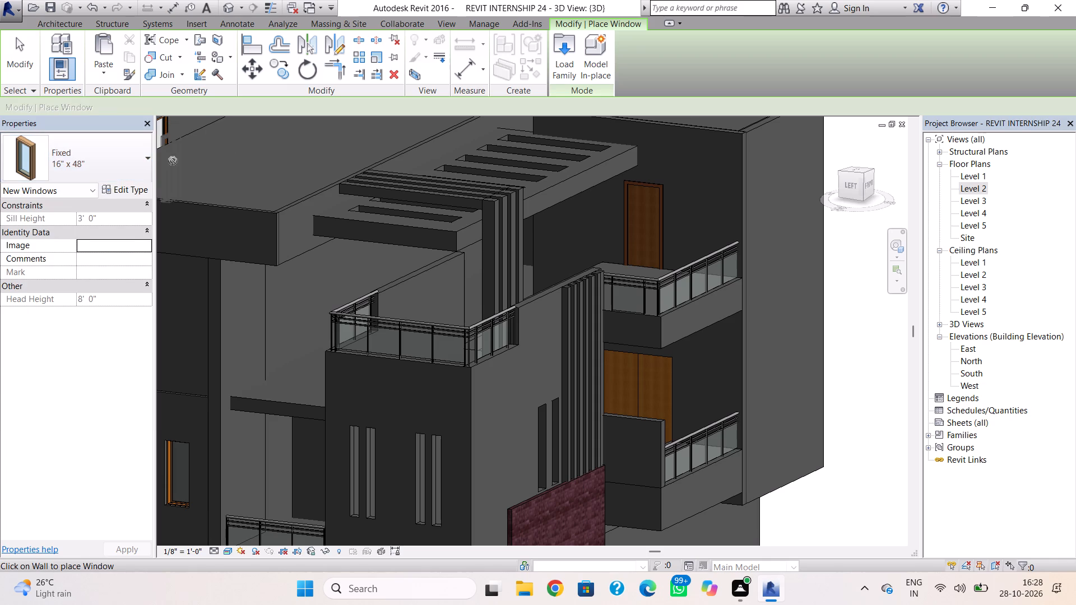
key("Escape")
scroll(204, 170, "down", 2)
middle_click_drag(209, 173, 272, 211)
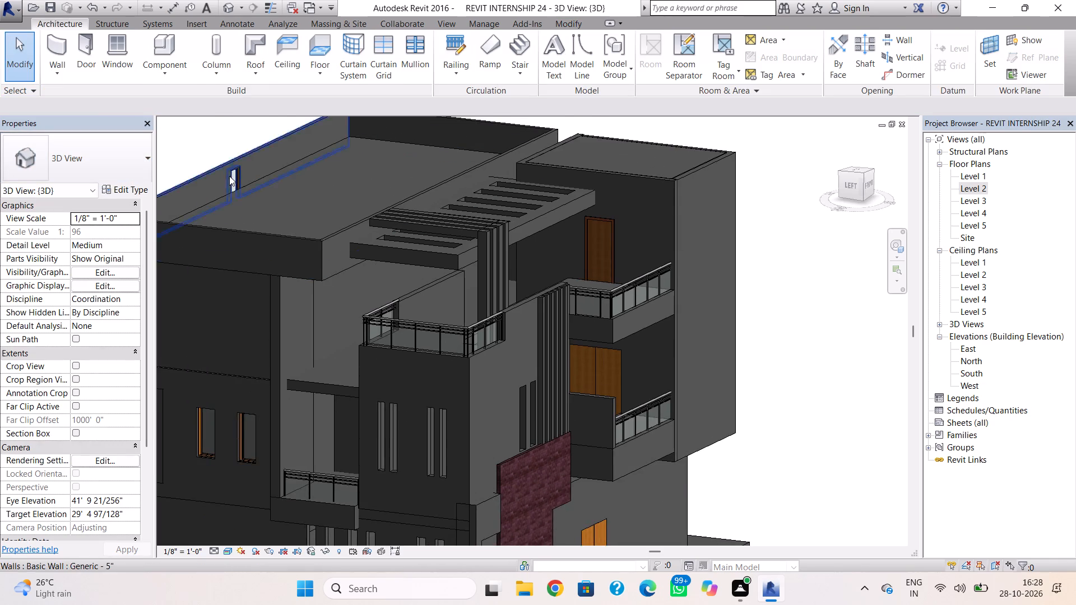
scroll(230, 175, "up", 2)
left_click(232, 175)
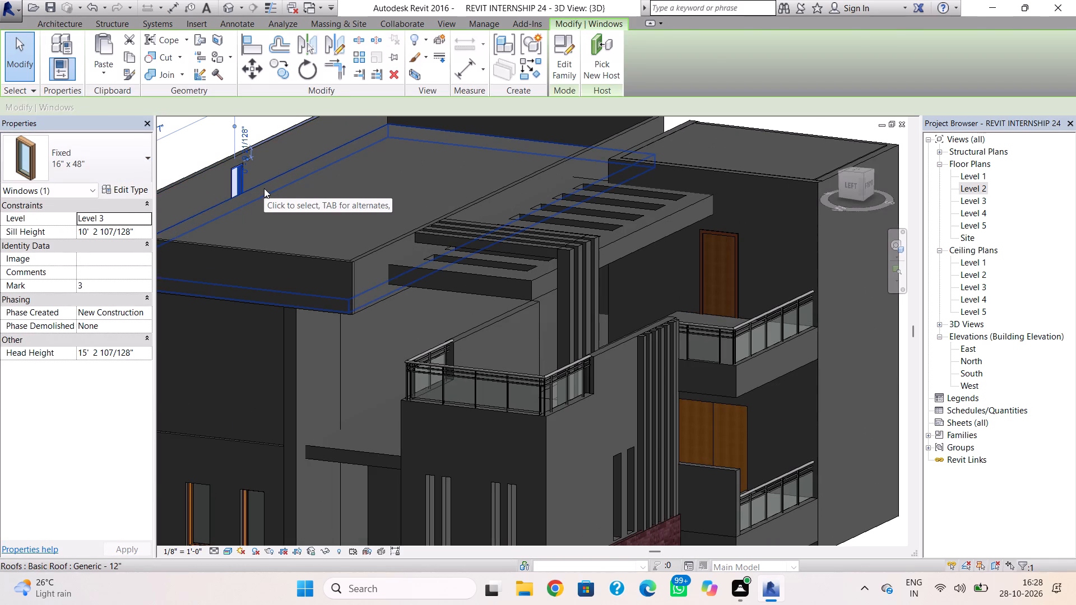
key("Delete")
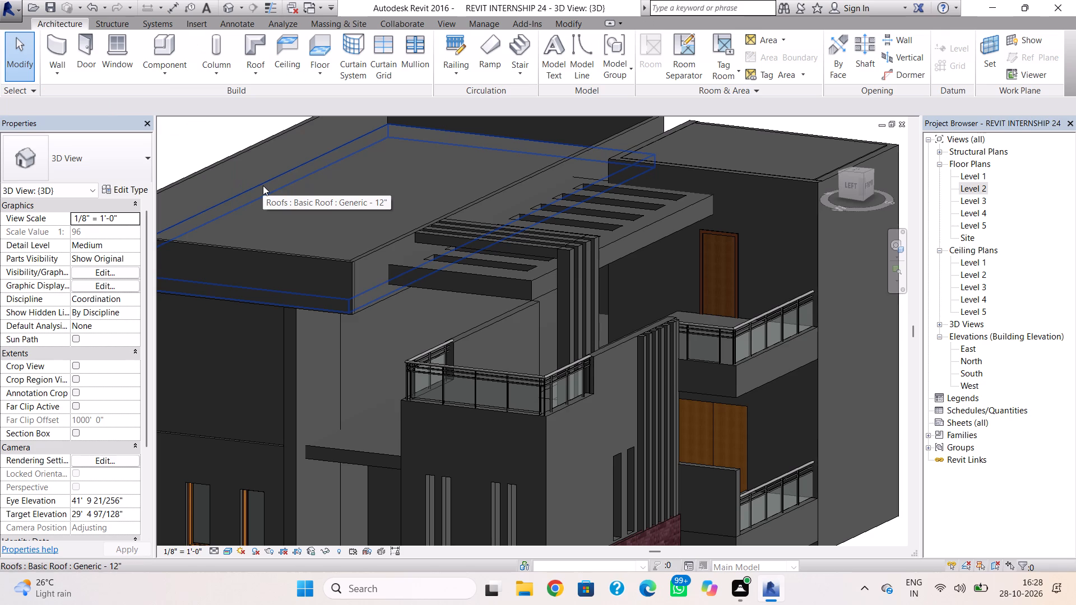
Load the Casement Dbl with Trim.0001 window family from the Windows library folder.
left_click(106, 55)
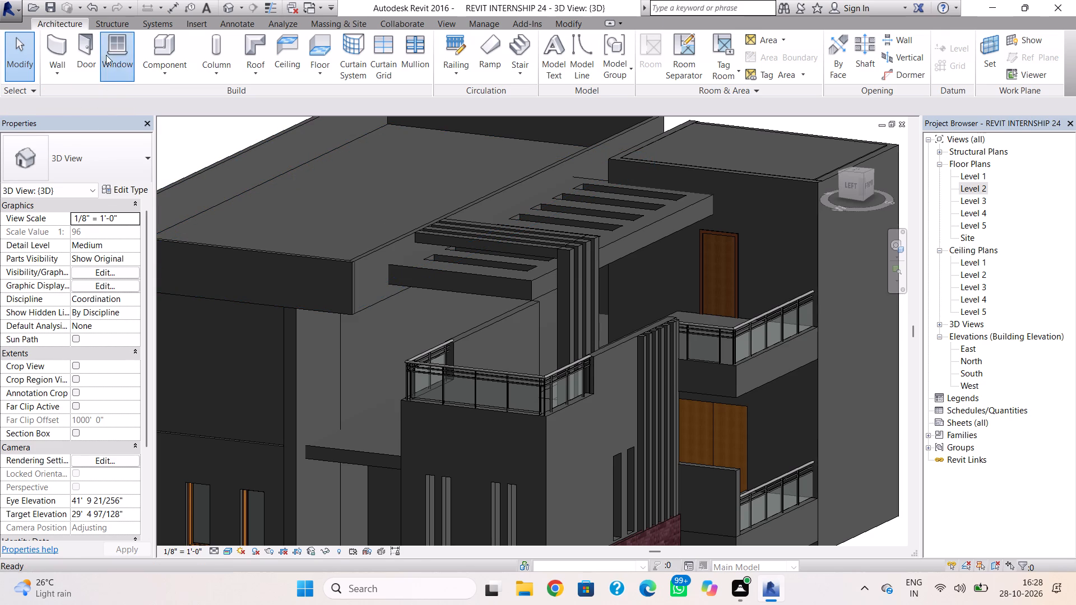
left_click(561, 54)
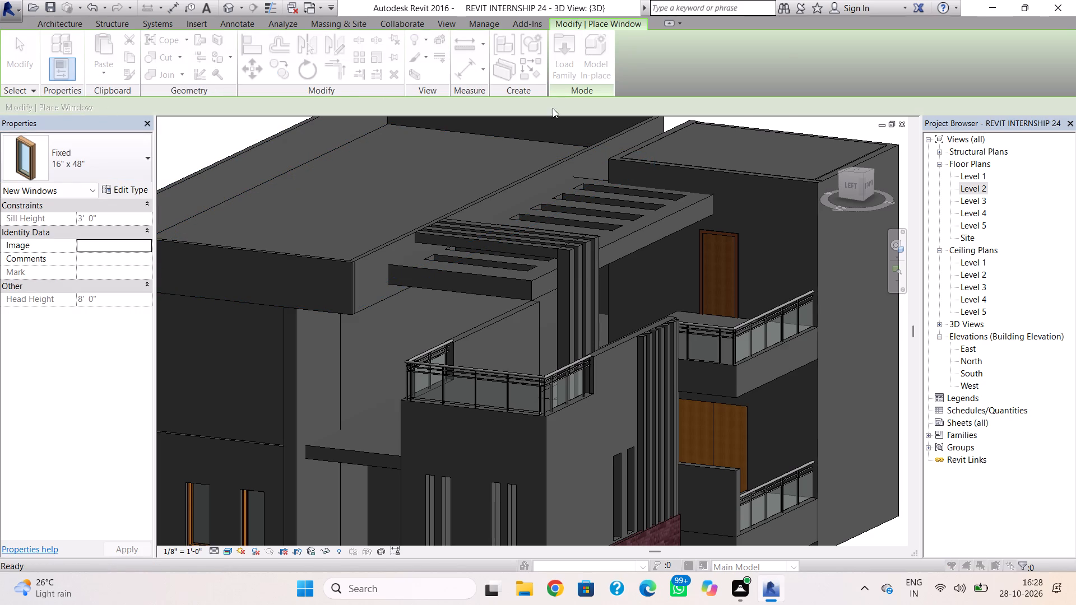
scroll(567, 263, "down", 5)
double_click(495, 343)
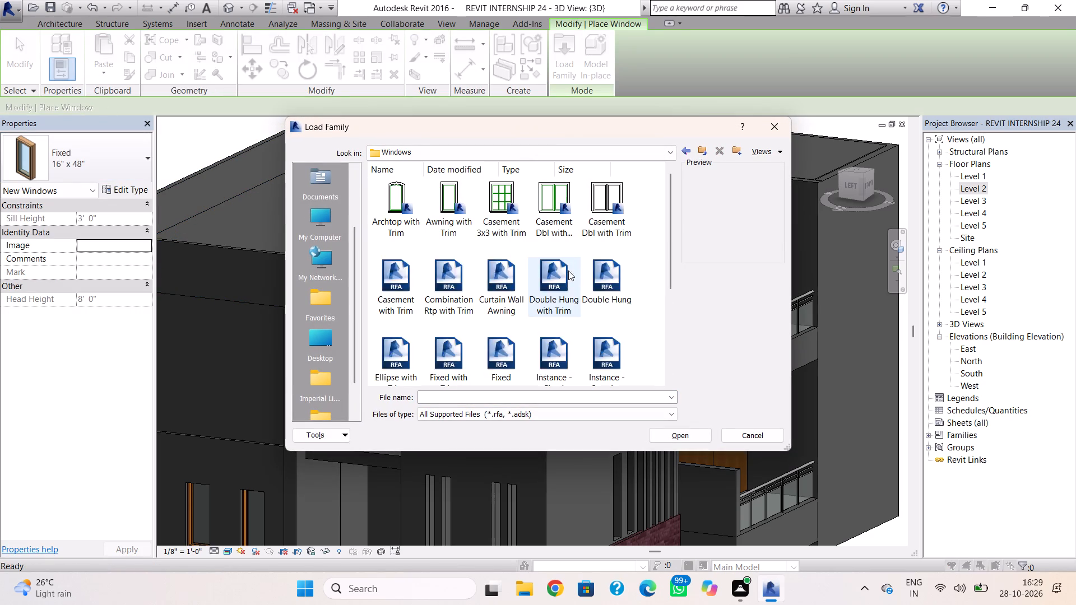
left_click(541, 203)
left_click(681, 439)
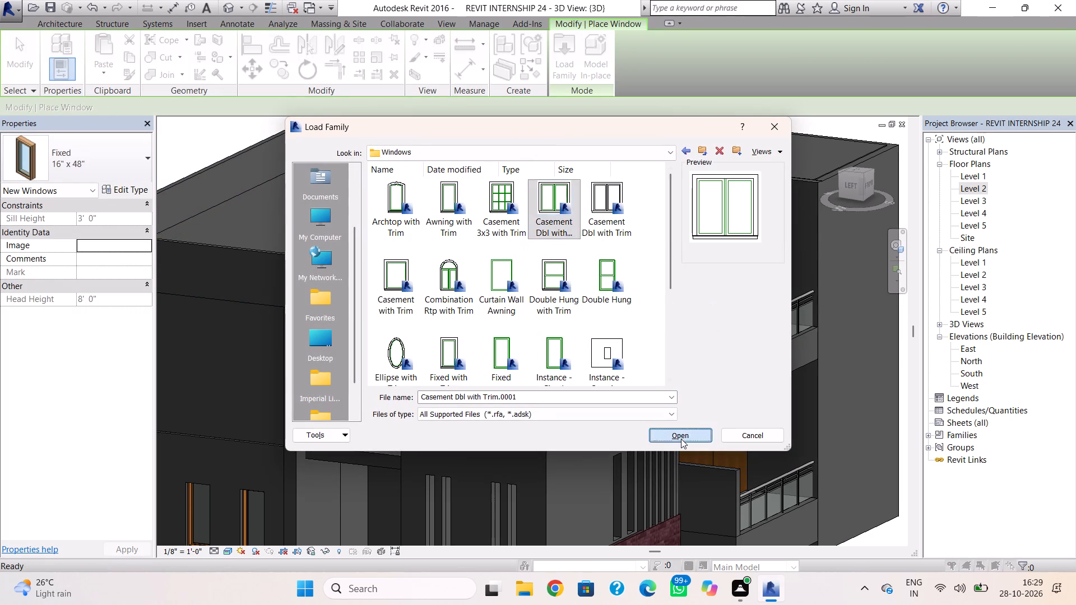
Place a 48" x 48" double casement window beside the door on both the upper and lower balcony walls.
scroll(731, 284, "down", 1)
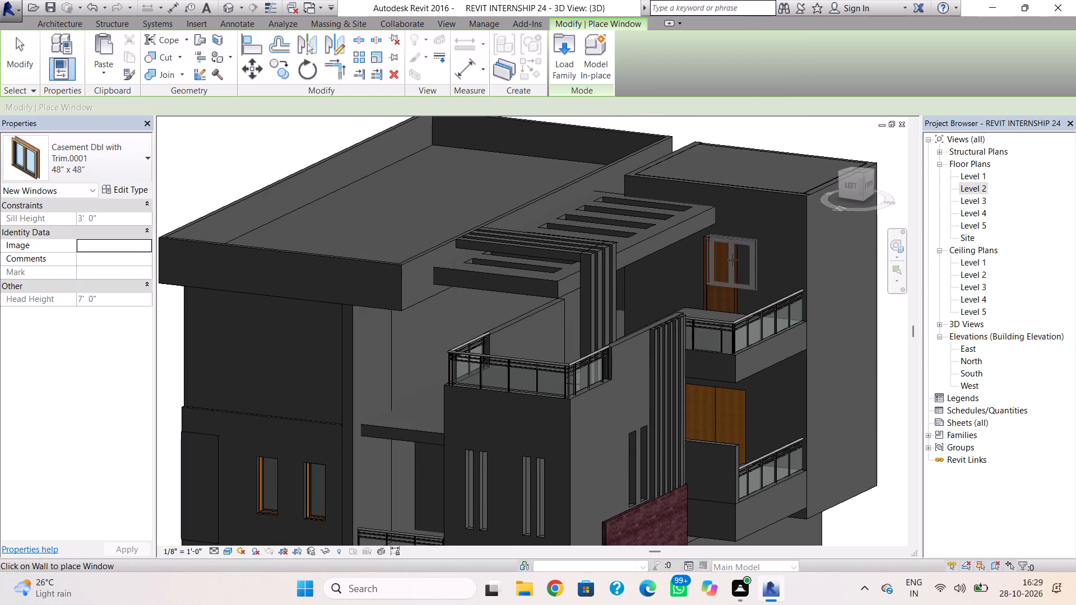
left_click(772, 267)
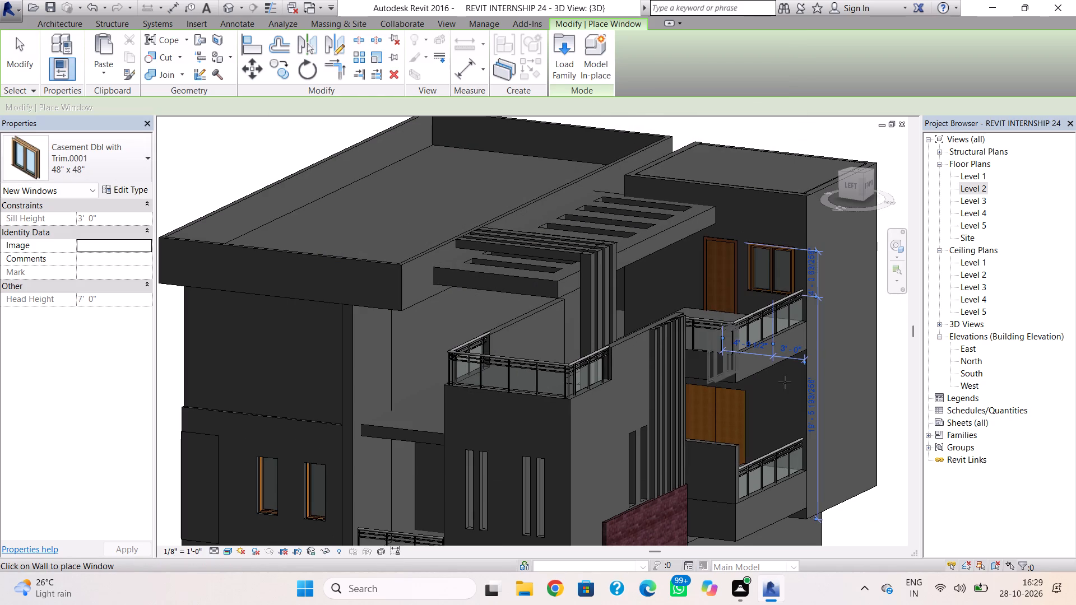
left_click(781, 403)
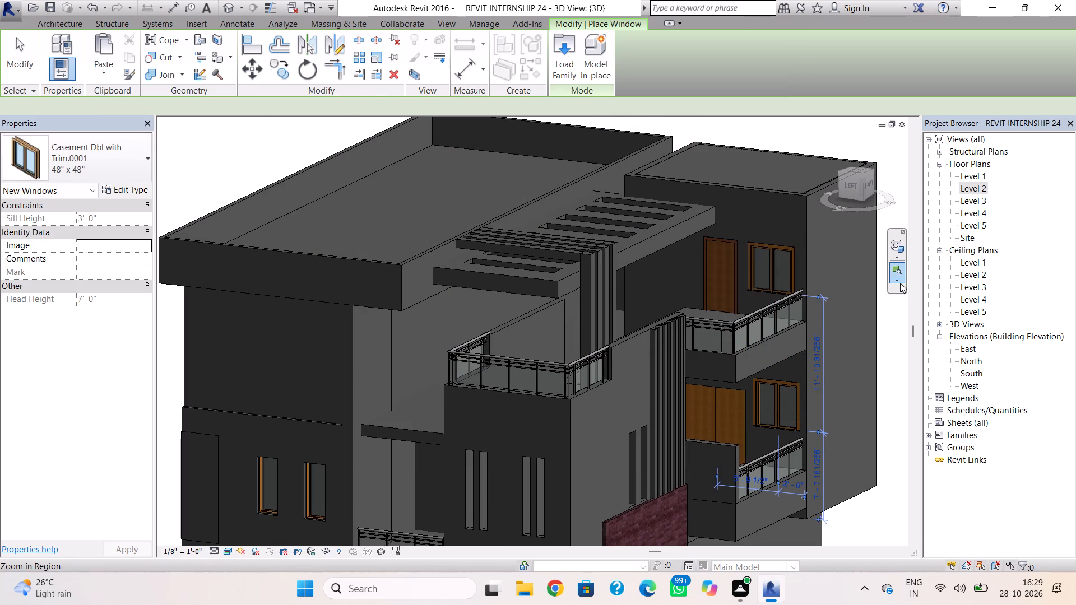
key("Escape")
scroll(897, 286, "down", 2)
middle_click_drag(897, 289, 887, 267)
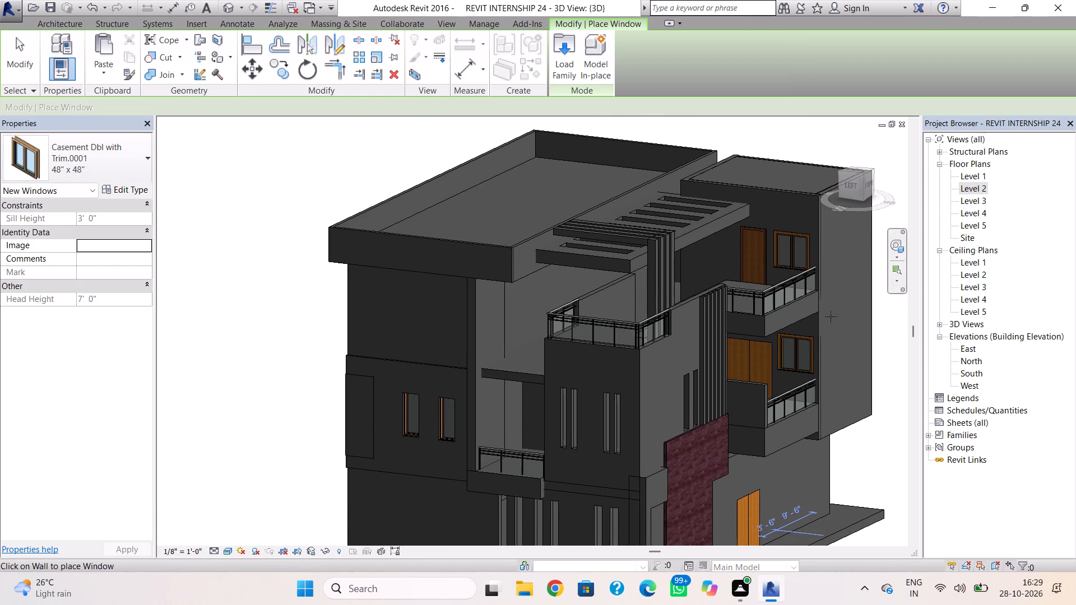
Place a Single-Flush 30" x 84" door on the front-facing wall behind the lower balcony.
right_click_drag(828, 322, 685, 299, "shift")
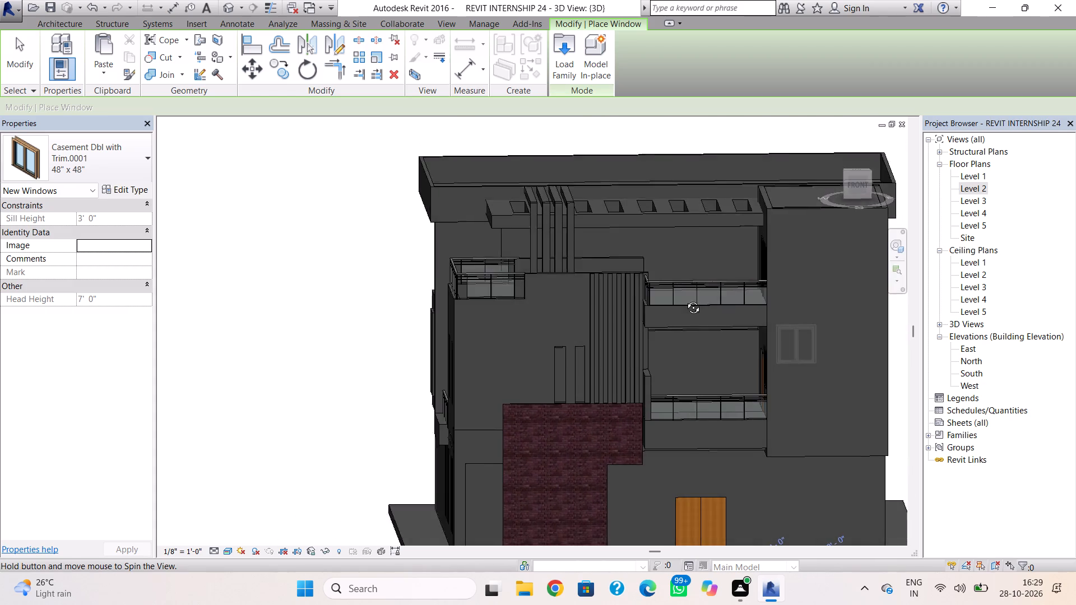
right_click_drag(685, 299, 679, 306, "shift")
left_click(59, 27)
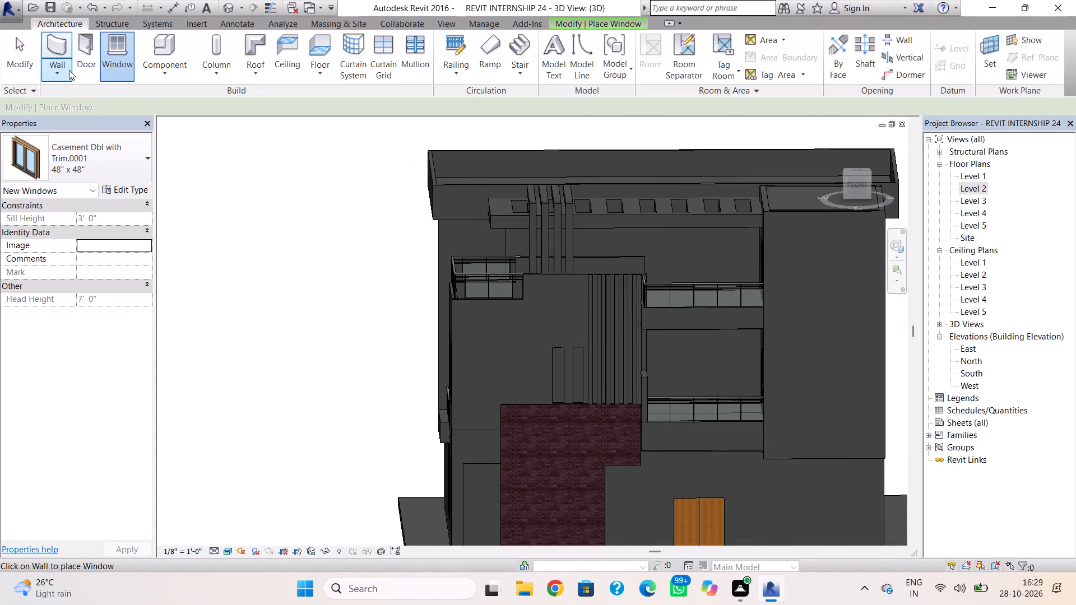
left_click(89, 50)
left_click(103, 158)
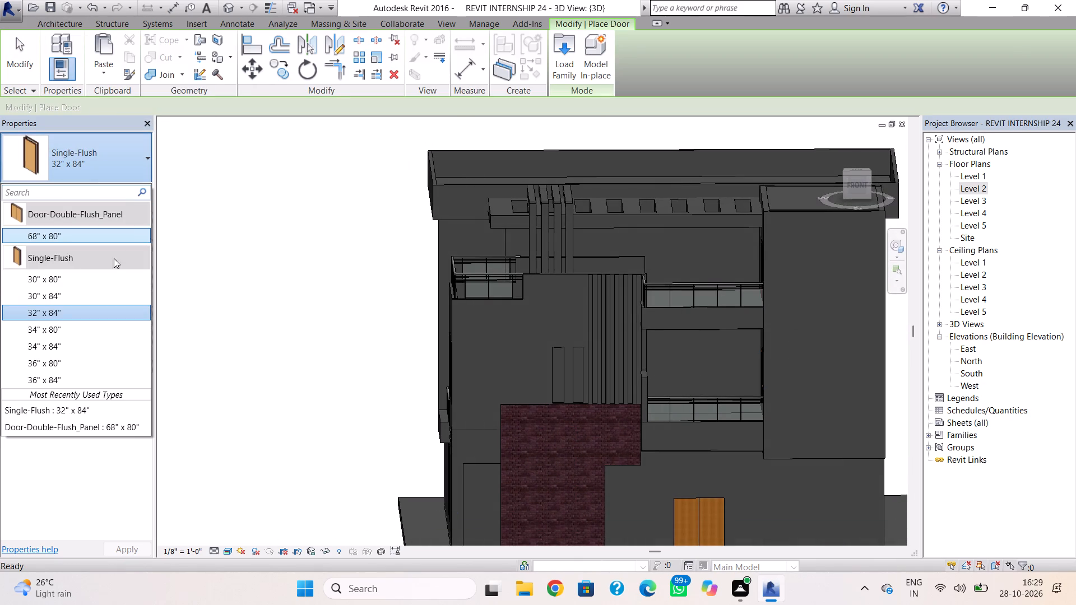
left_click(103, 293)
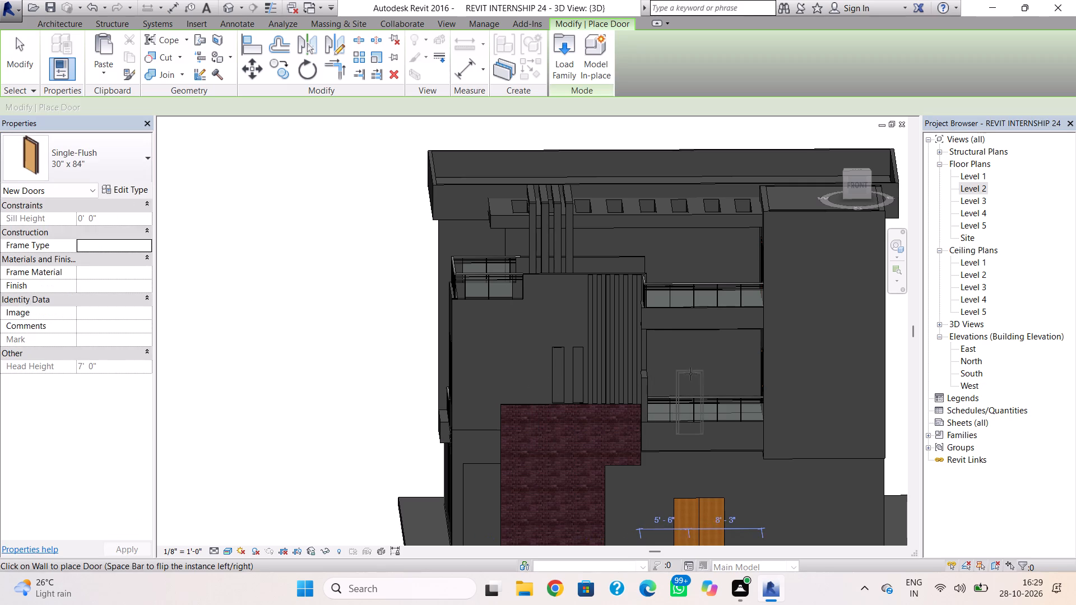
left_click(695, 366)
key("Escape")
key("Escape")
Raise the new single door behind the lower balcony to a sill height of 3' 4".
left_click(699, 374)
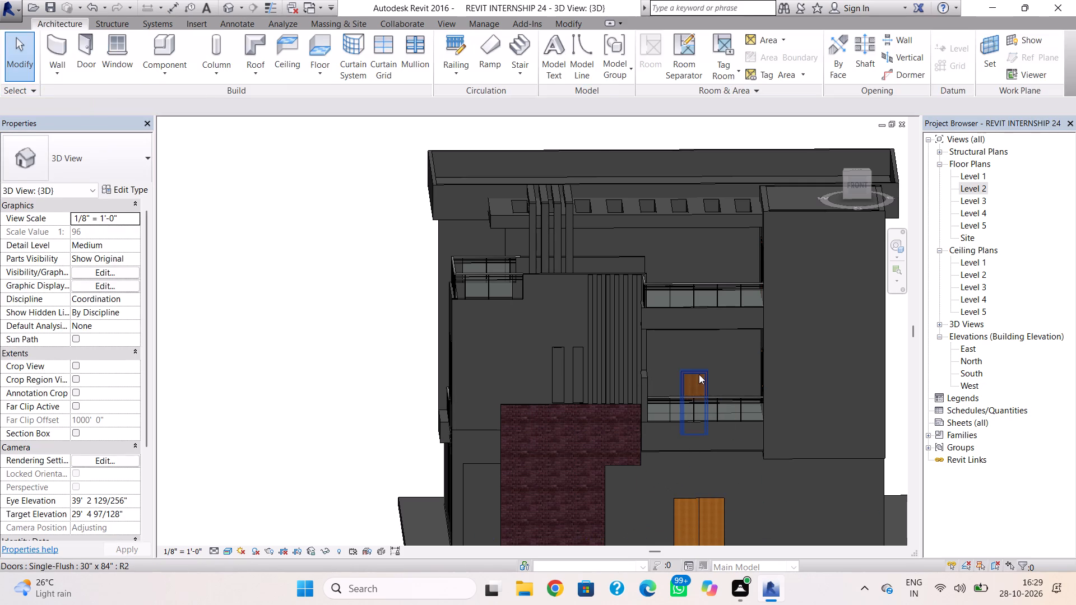
key("Up")
key("Up")
key("Up")
key("Up")
key("Up")
key("Up")
key("Up")
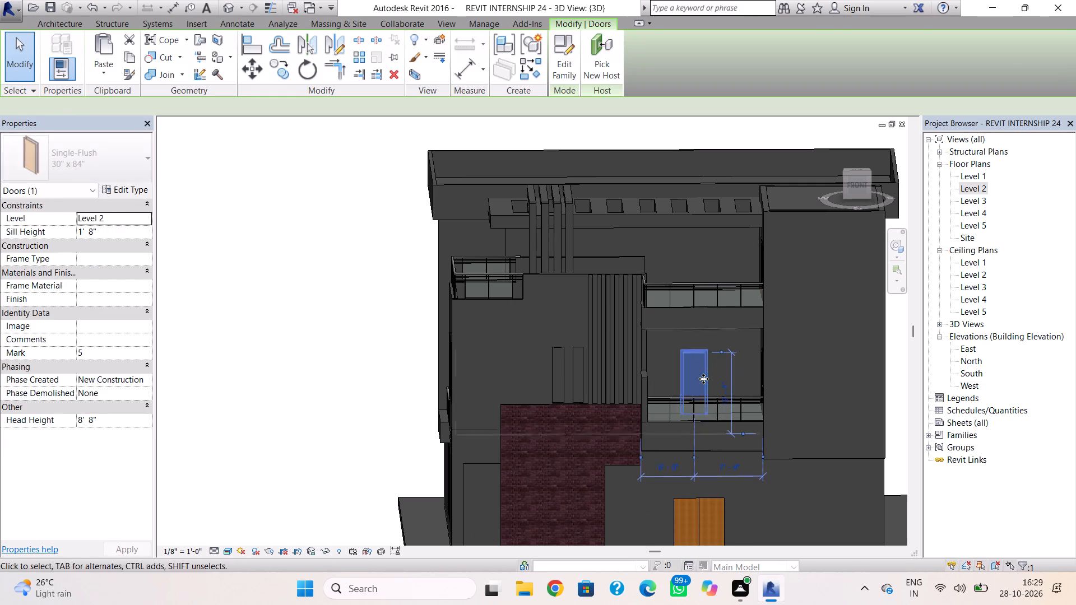
key("Up")
key("Up")
key("Up")
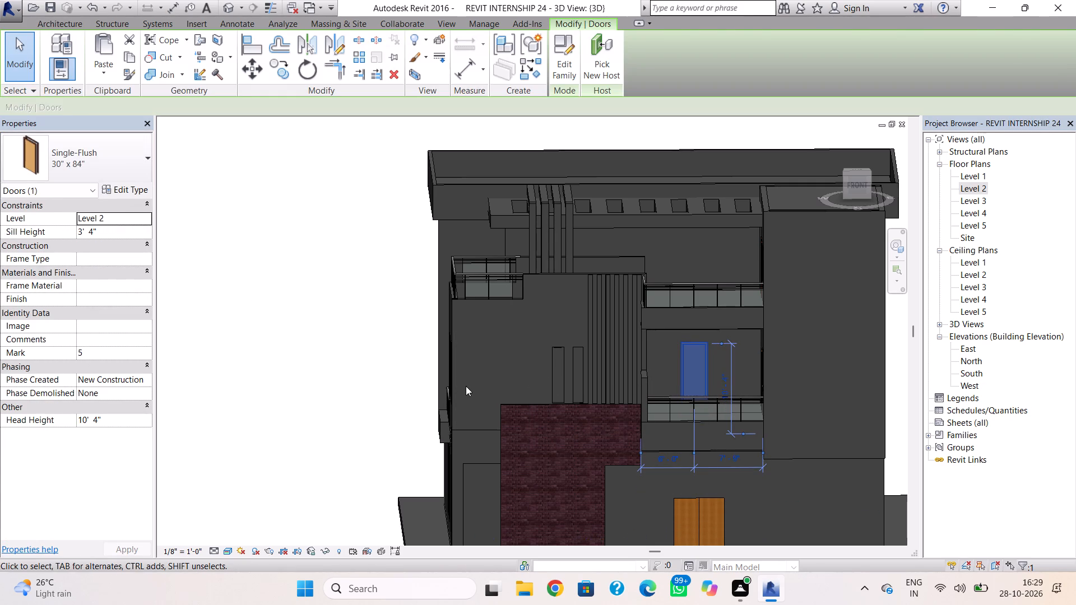
key("Escape")
Place a 48" x 48" Casement Dbl with Trim window beside the single door on the lower balcony's front-facing wall.
left_click(120, 55)
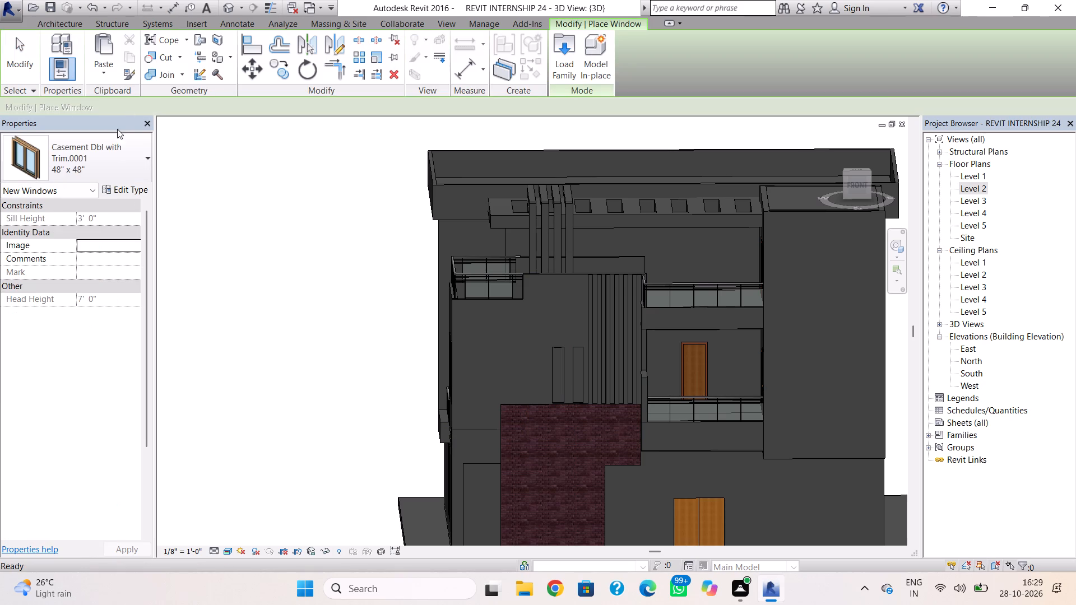
left_click(100, 178)
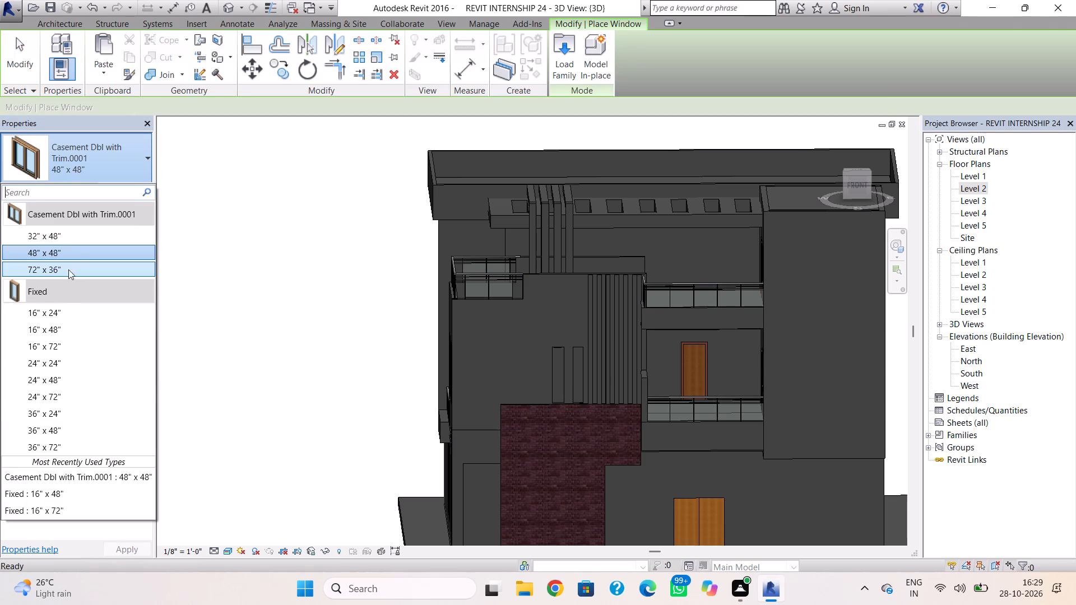
left_click(75, 253)
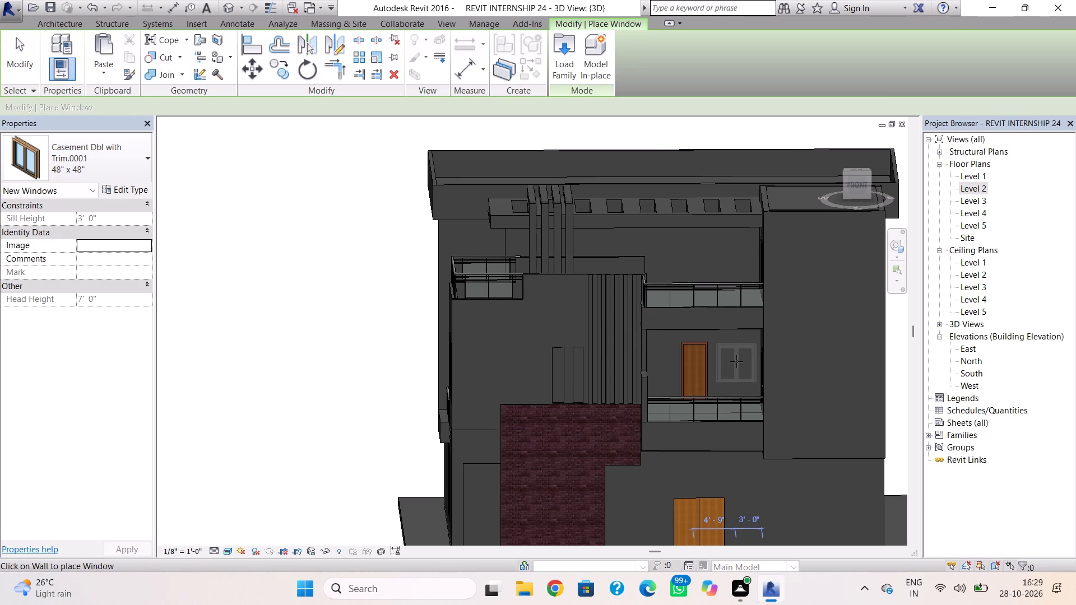
left_click(736, 361)
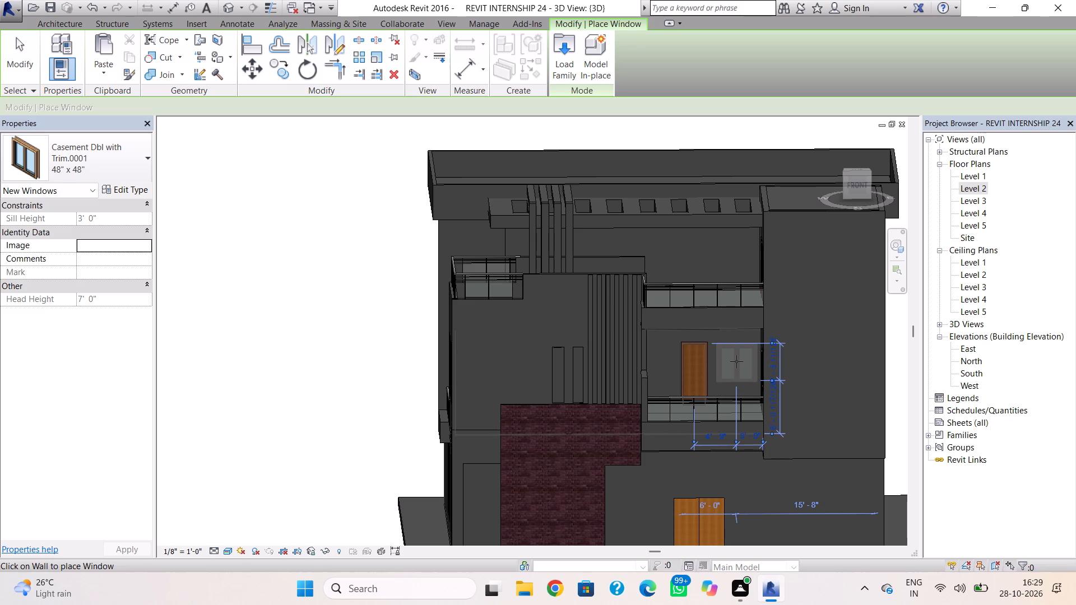
key("Escape")
key("Escape")
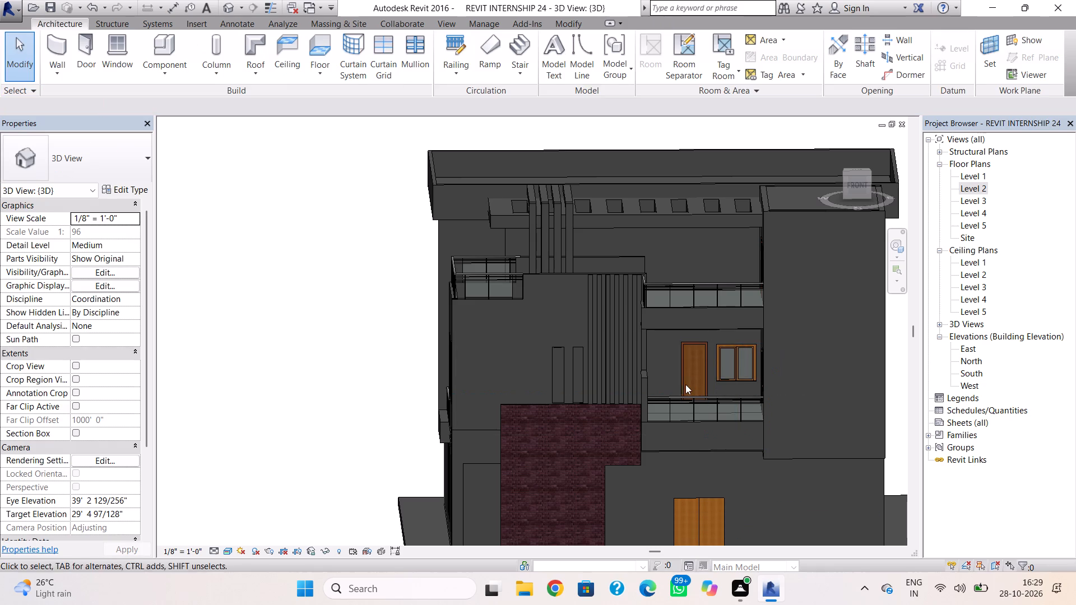
Shift the lower balcony's 30" x 84" door slightly away from the adjacent casement window.
left_click(687, 384)
key("Left")
key("Left")
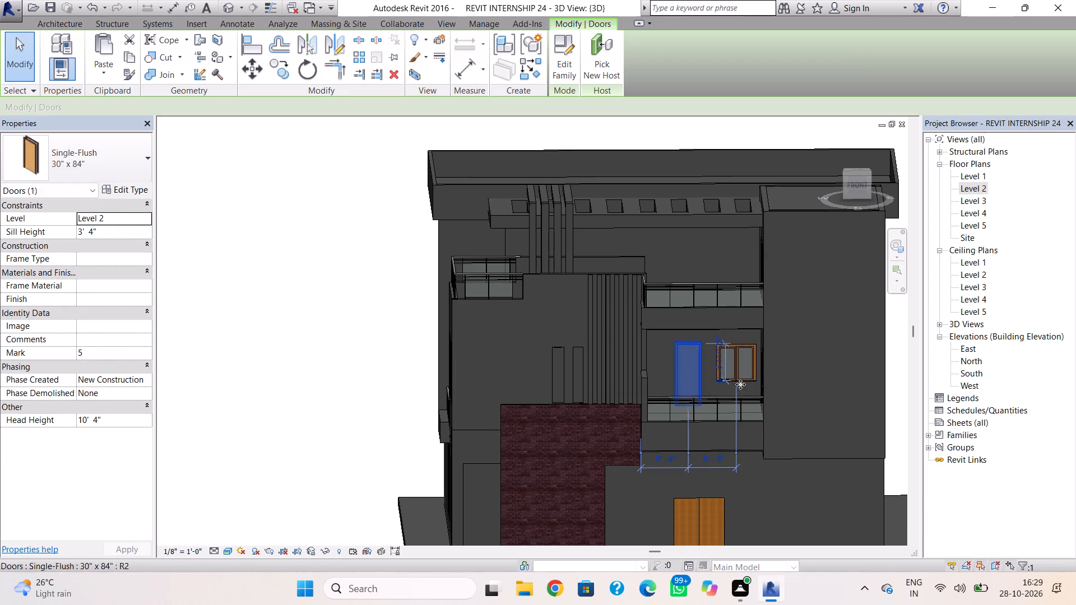
key("Escape")
Nudge the casement window beside that door slightly toward the door and lower its sill height to 5' 8 117/128".
right_click_drag(851, 378, 879, 415, "shift")
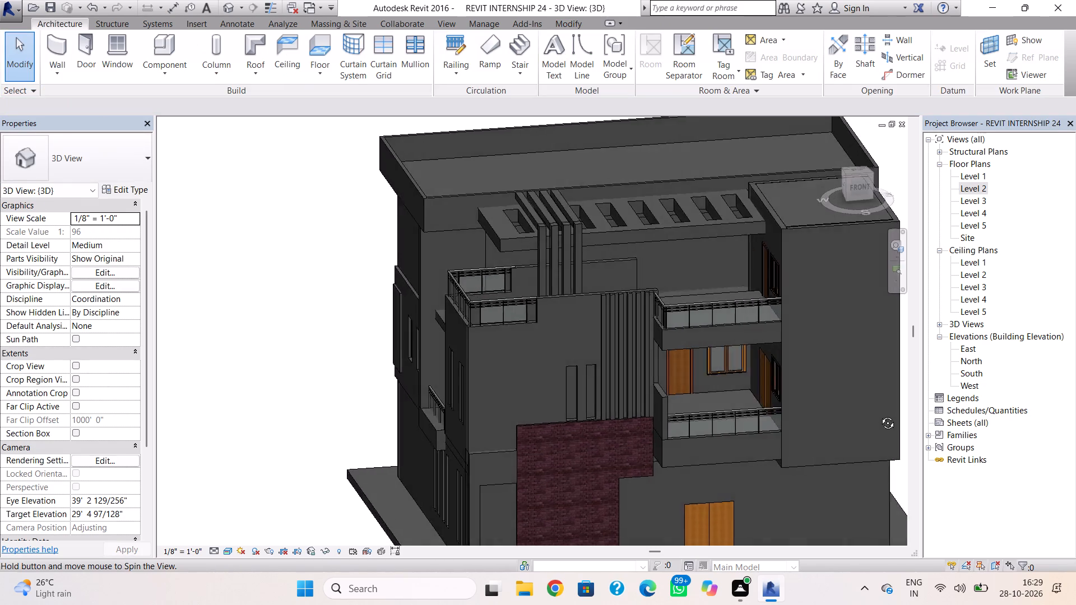
right_click_drag(879, 415, 903, 374, "shift")
left_click(713, 378)
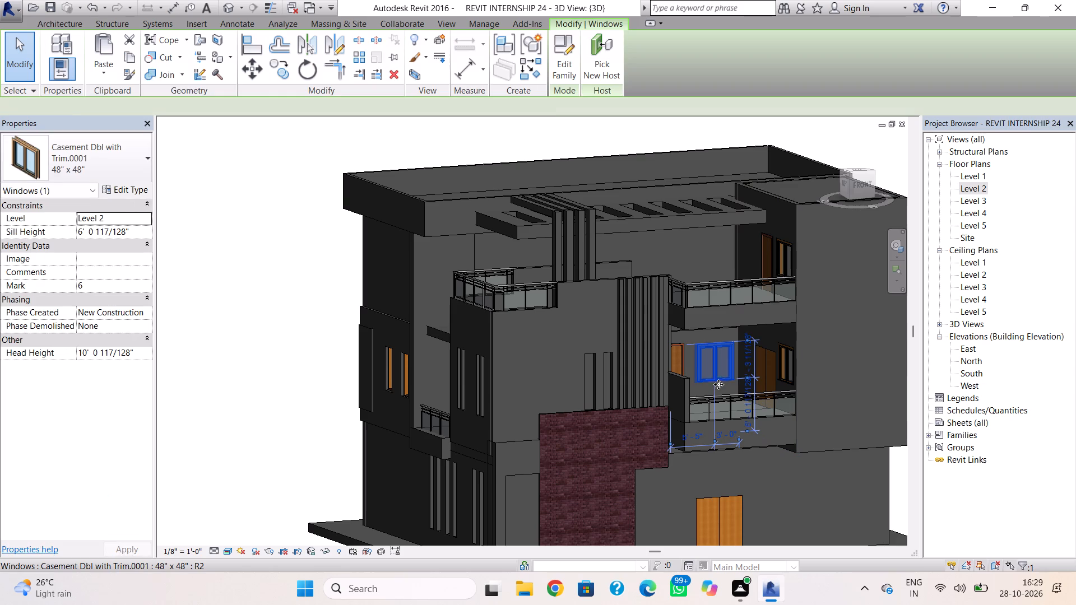
key("Left")
key("Down")
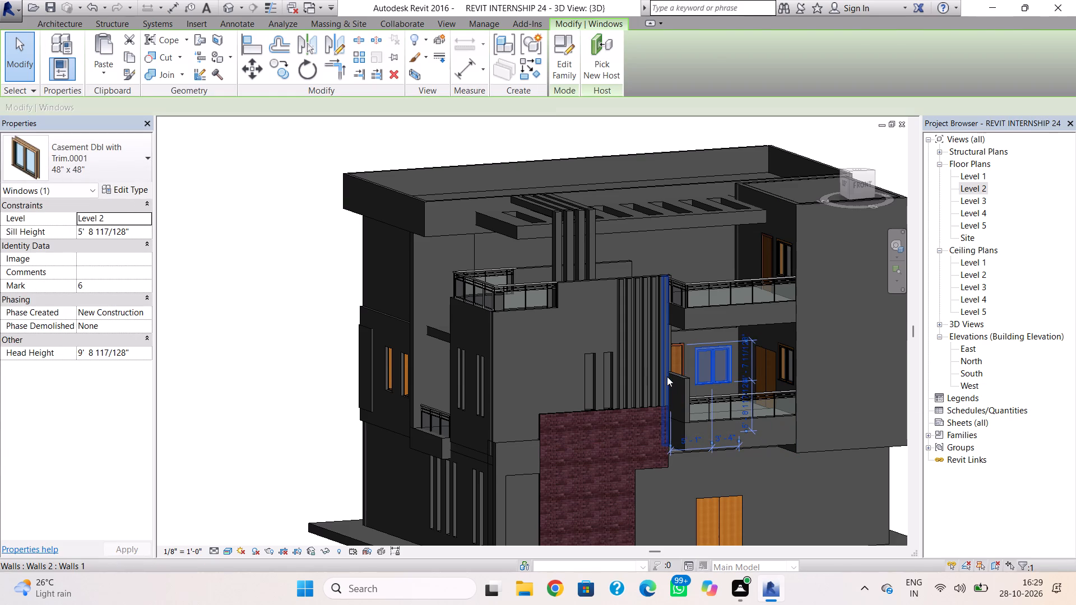
key("Escape")
Save the project with the balcony doors and windows in place.
scroll(669, 375, "down", 3)
middle_click_drag(669, 375, 663, 354)
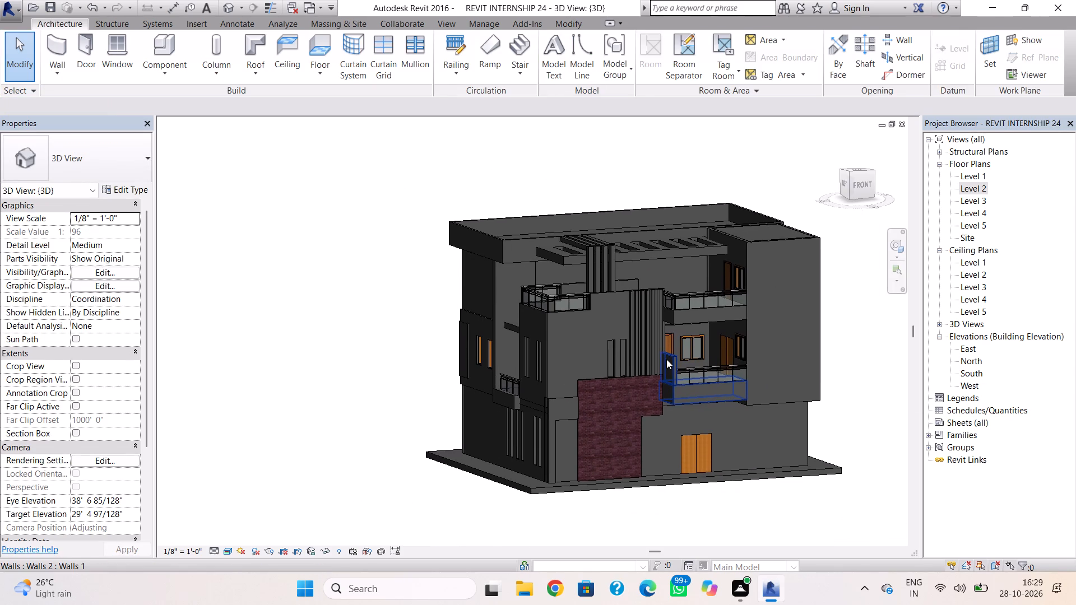
key("ctrl+s")
Place a 48" x 48" Casement Dbl with Trim window on the ground-floor front wall, 8' 0" from the double door.
left_click(111, 40)
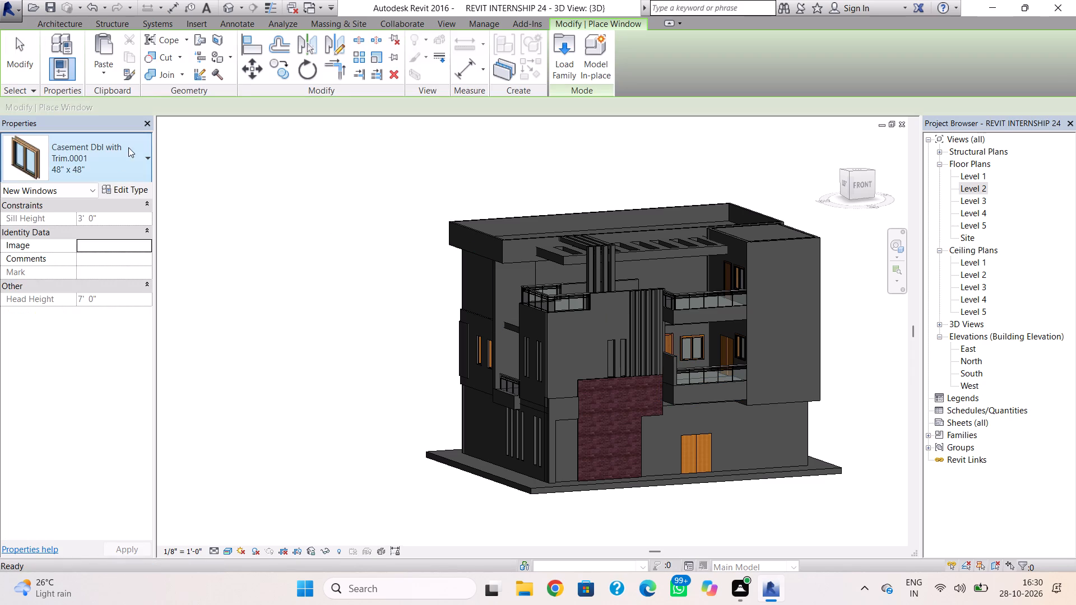
left_click(115, 161)
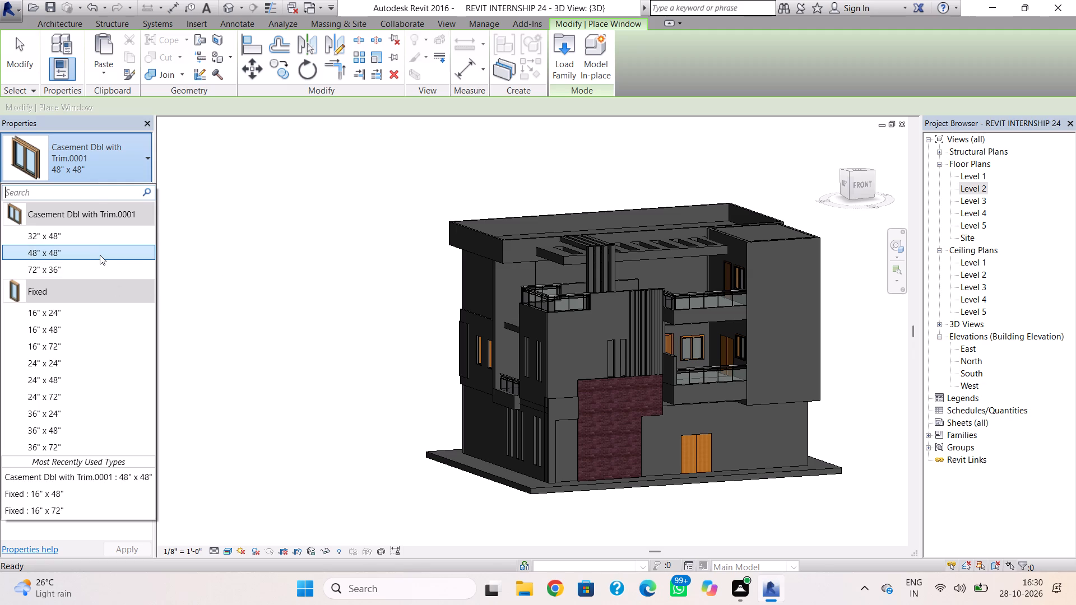
left_click(100, 255)
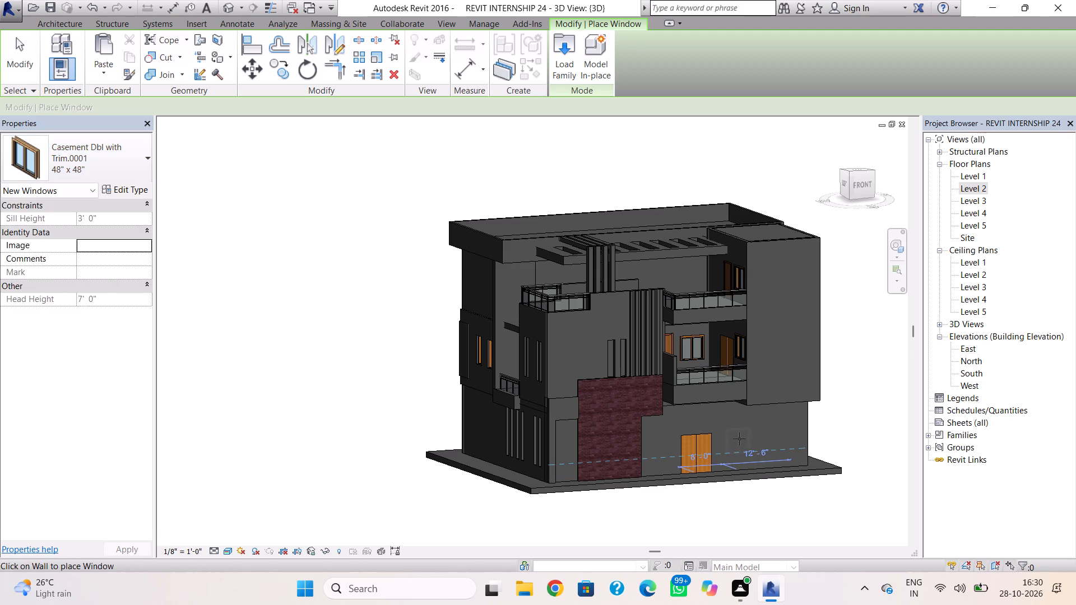
left_click(739, 439)
key("Escape")
key("Escape")
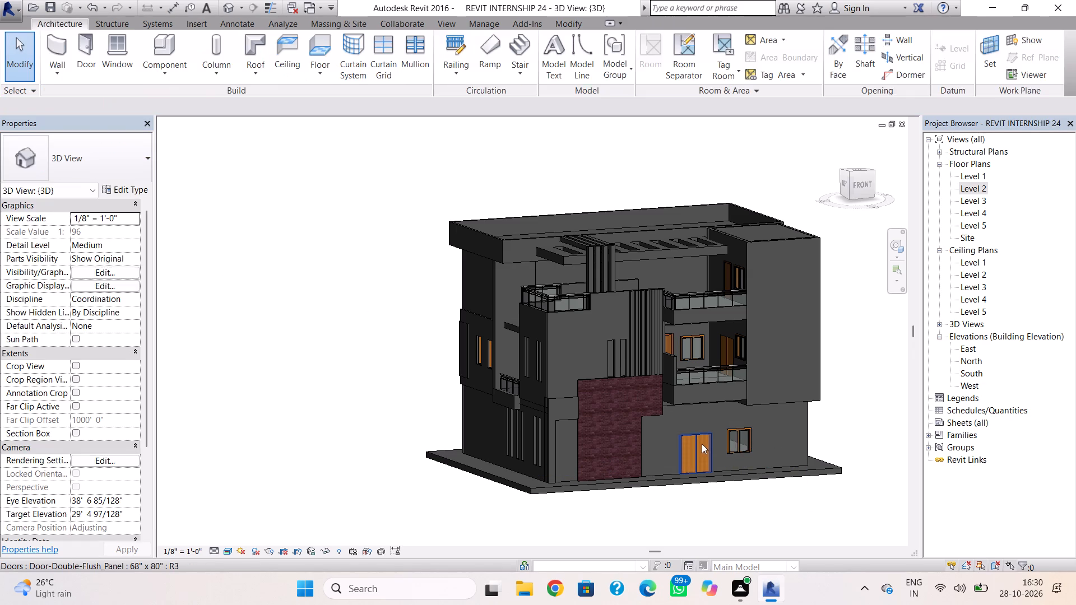
Adjust the ground-floor double door vertically to a sill height of 0' 2".
left_click(699, 439)
key("Up")
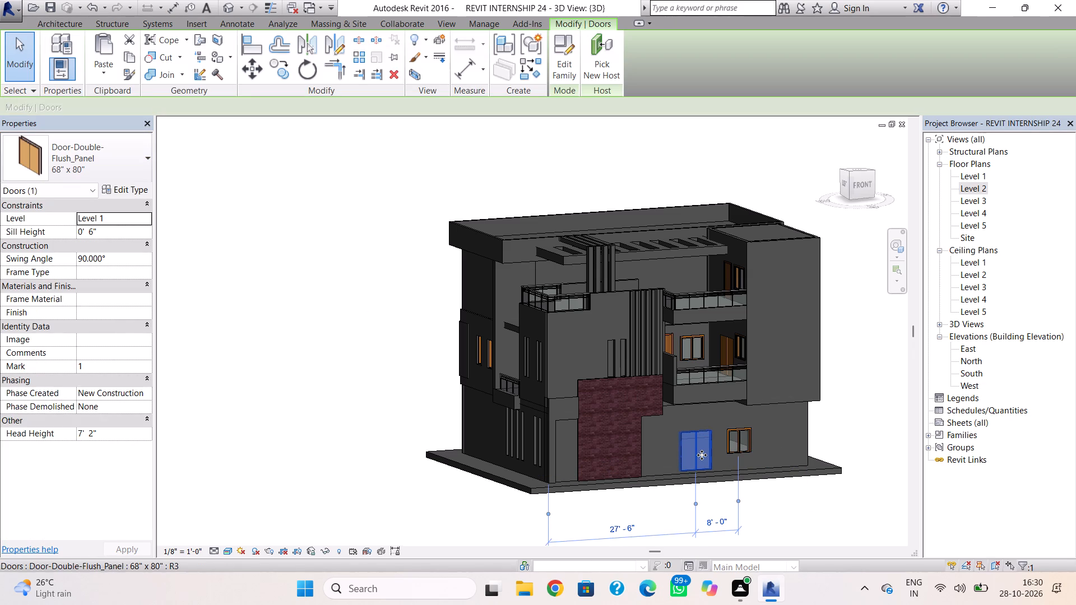
left_click(856, 444)
scroll(681, 480, "up", 3)
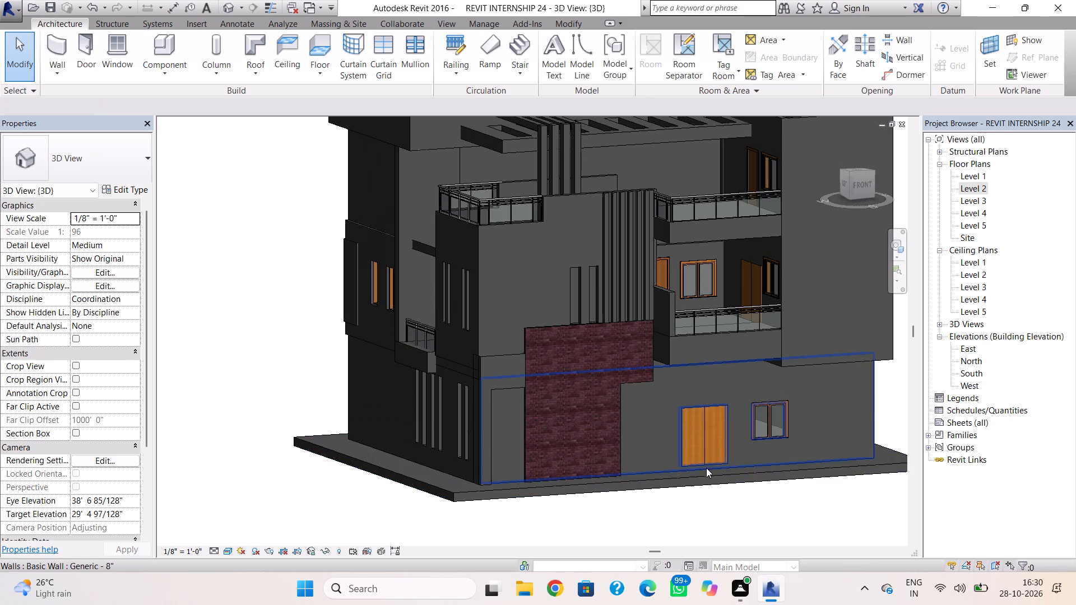
left_click(706, 466)
left_click(723, 455)
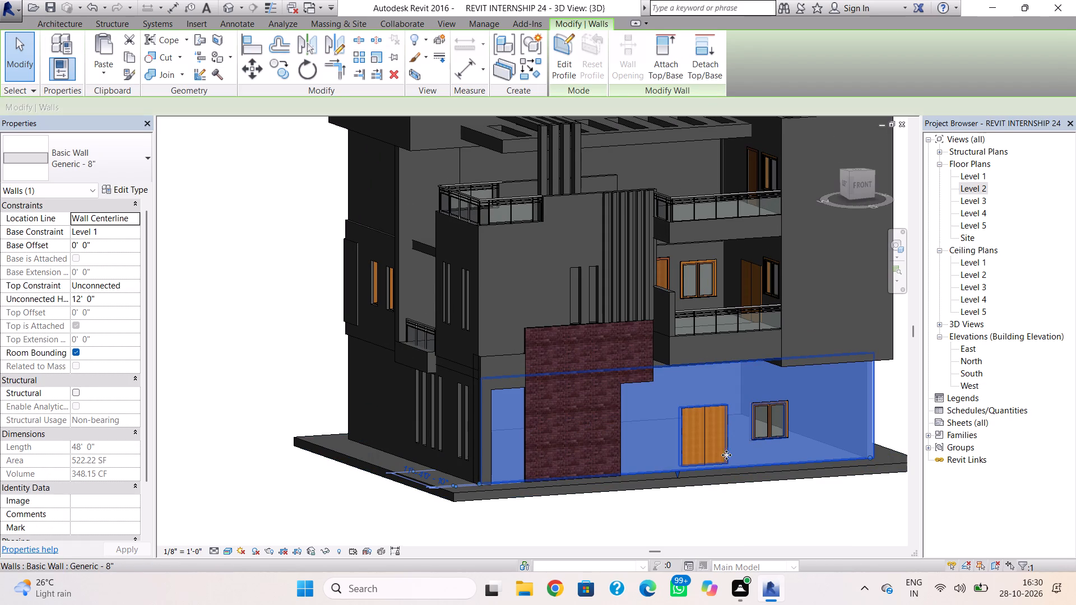
key("Escape")
left_click(721, 457)
left_click(721, 461)
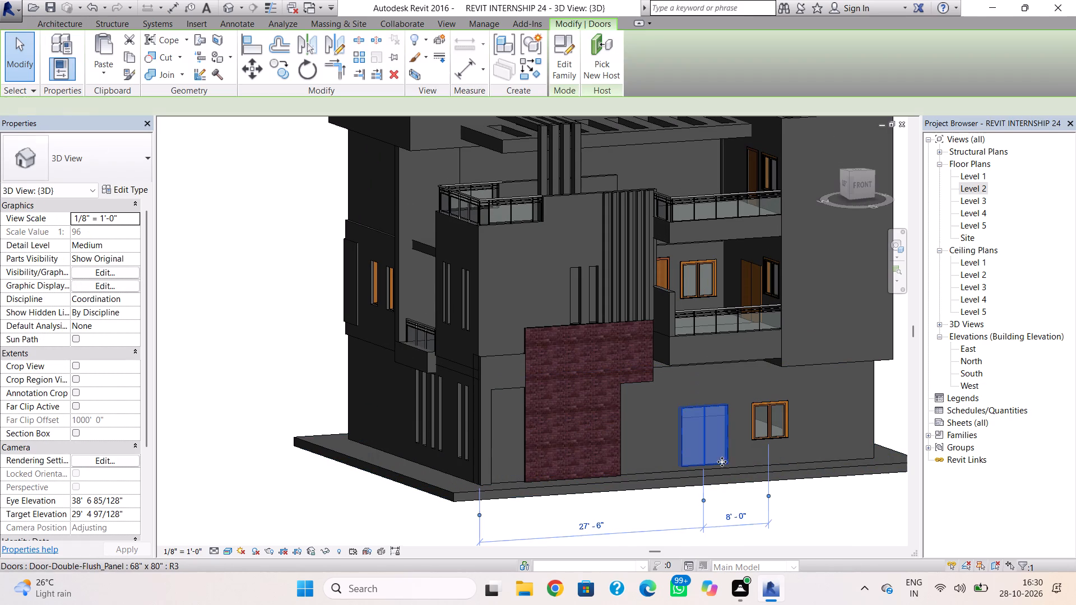
key("Down")
left_click(842, 508)
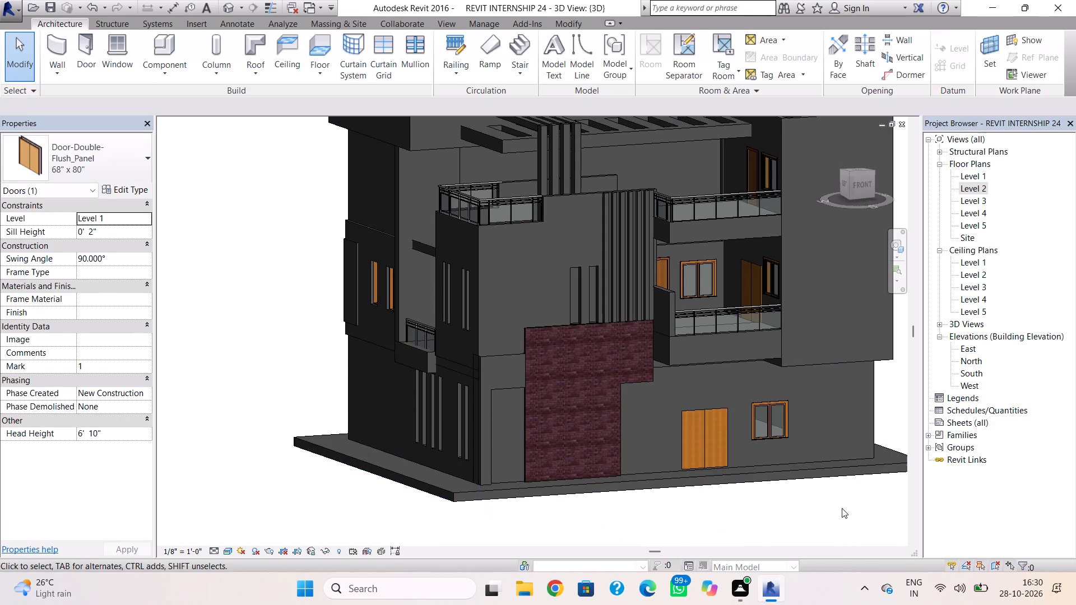
Nudge the ground-floor casement window slightly downward on the front wall.
left_click(778, 436)
key("Down")
left_click(837, 529)
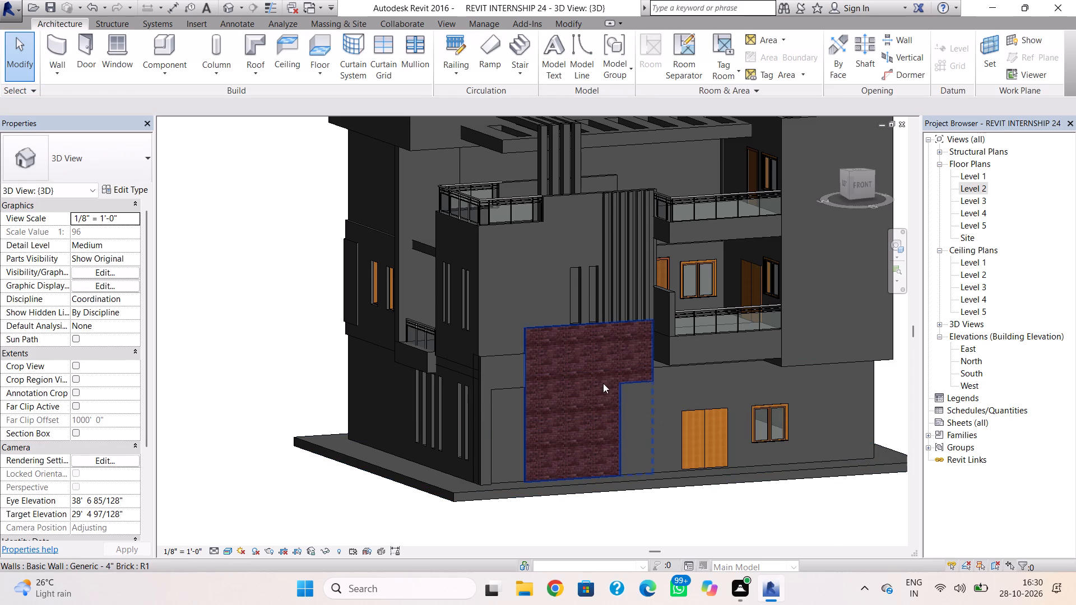
Save the project with the ground-floor door and window changes.
scroll(587, 369, "down", 2)
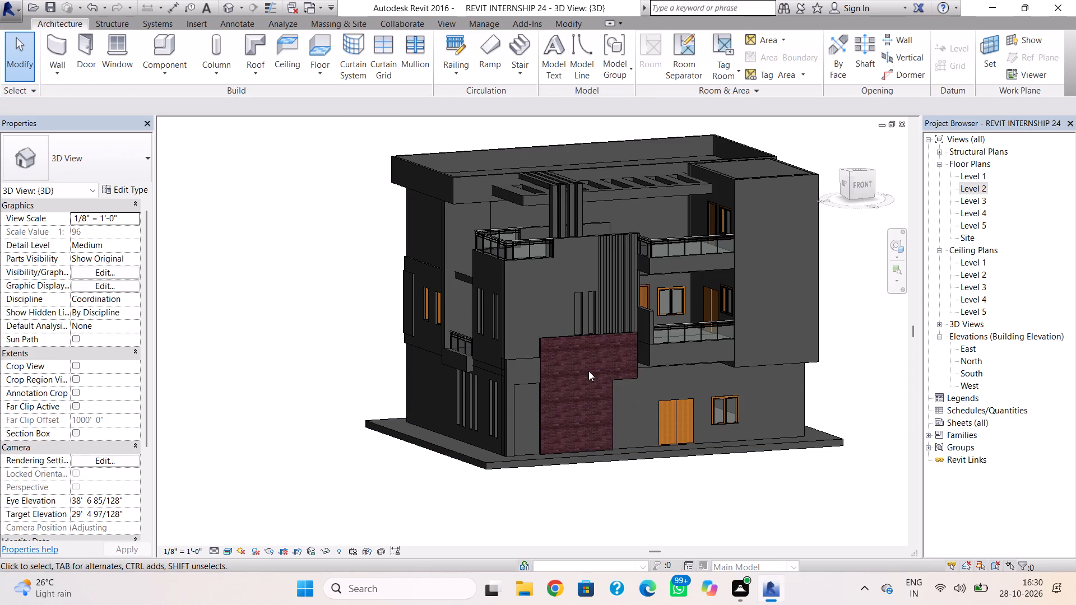
key("ctrl+s")
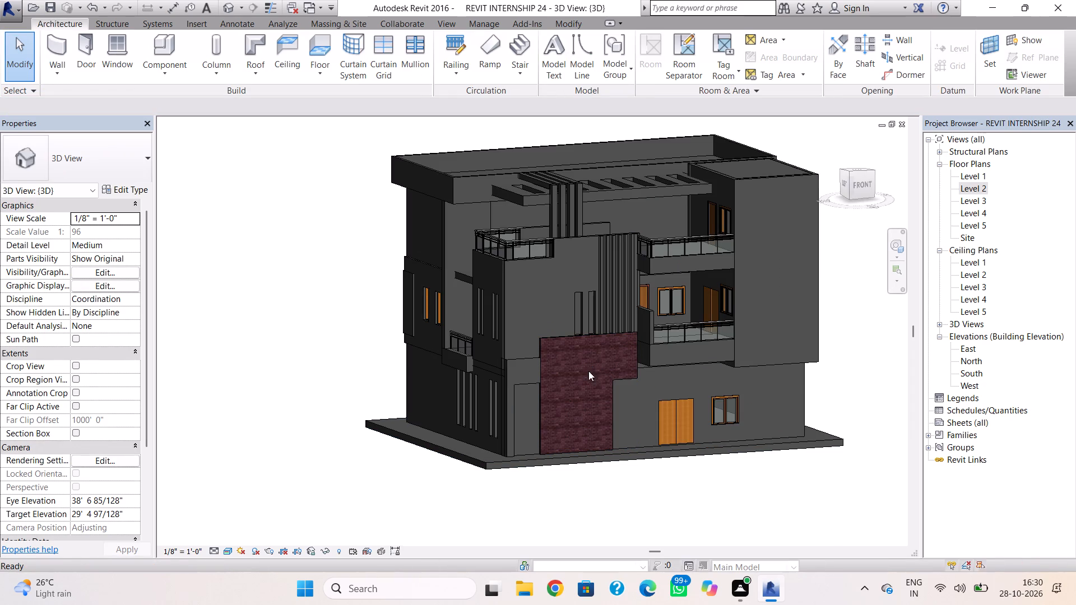
Print the 3D view with Microsoft Print to PDF, saving it as REVIT INTERNSHIP 24 in the Desktop folder.
key("ctrl+p")
left_click(563, 449)
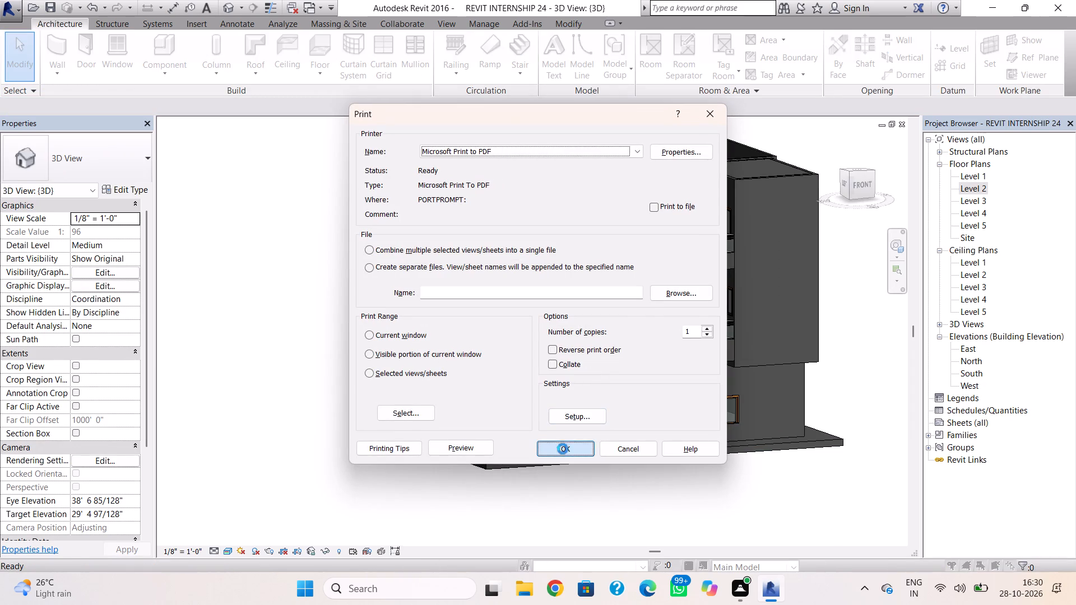
left_click(606, 319)
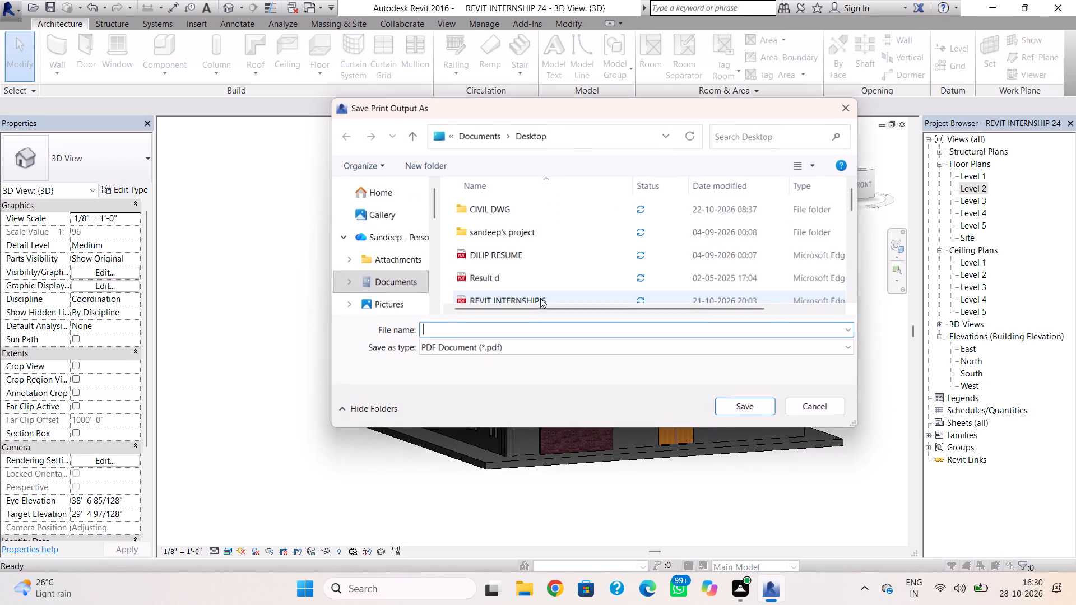
type("REVIT")
key("space")
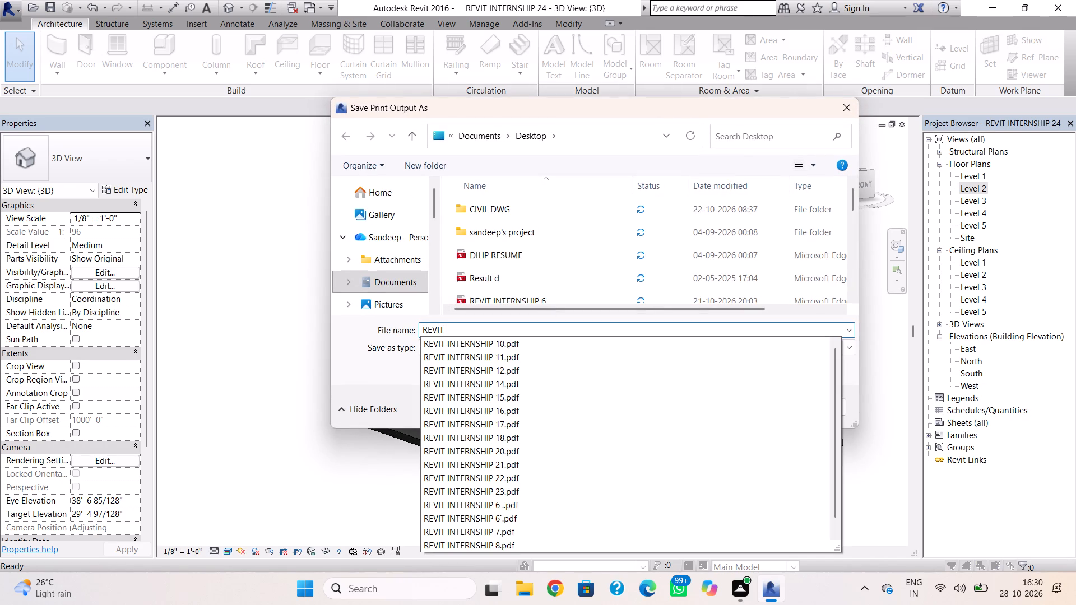
type("INTERNS")
type("HIP")
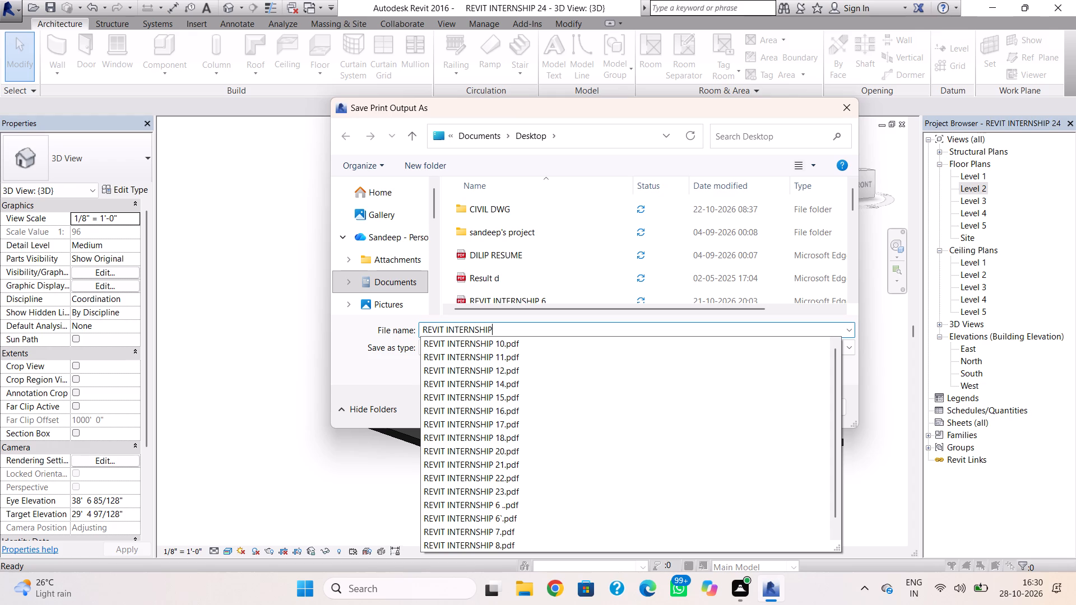
key("space")
key("2")
key("3")
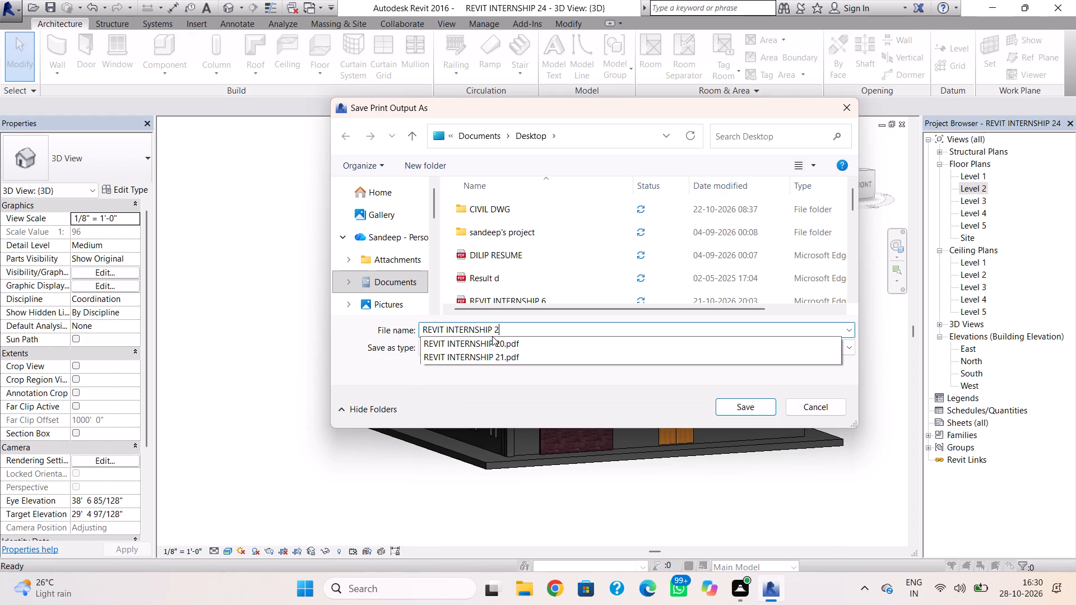
left_click(522, 332)
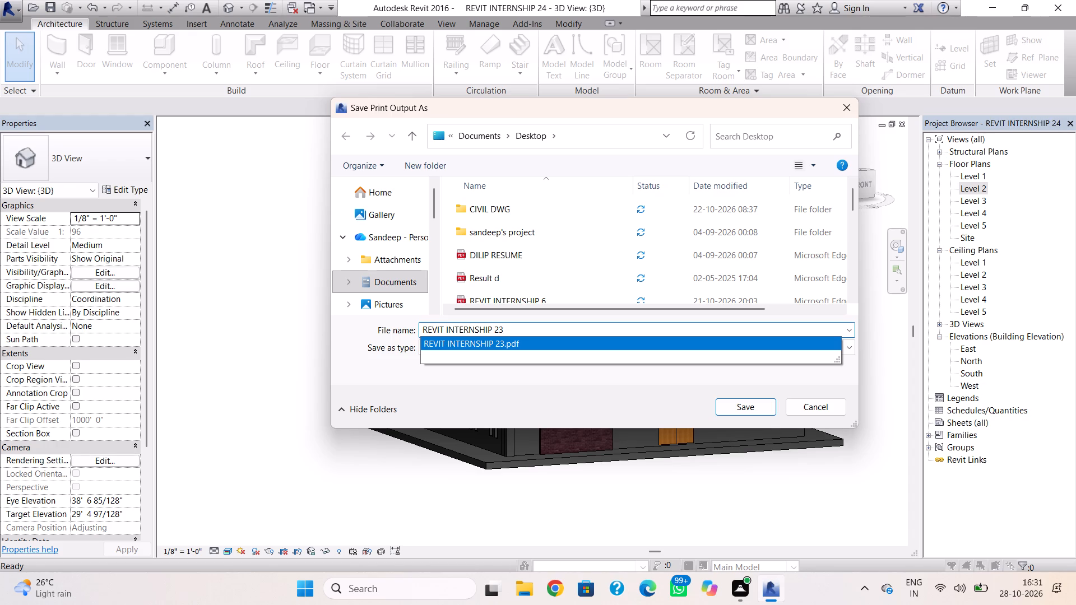
key("BackSpace")
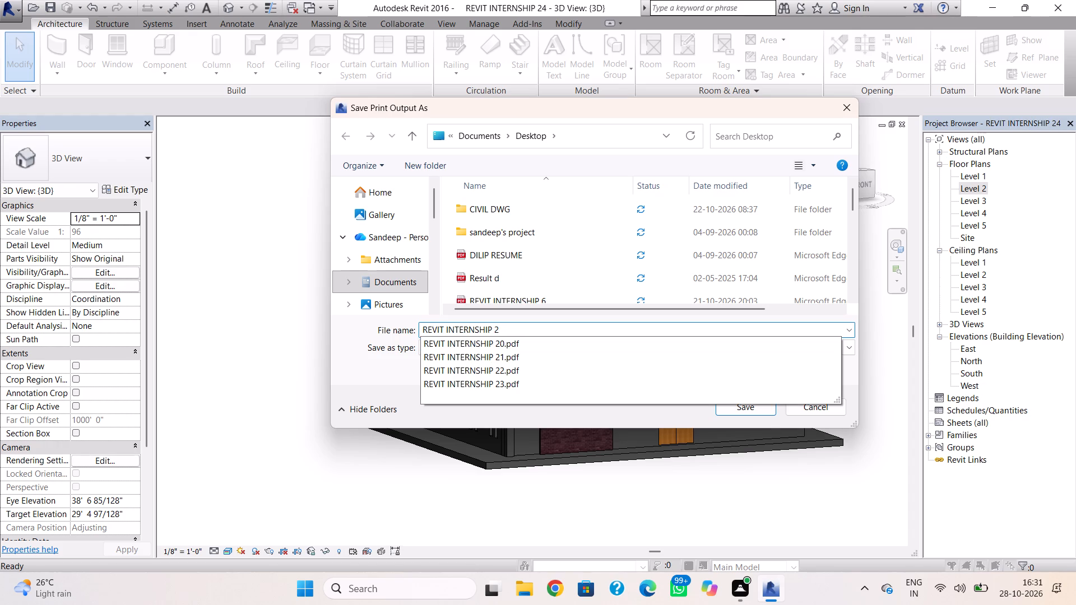
key("4")
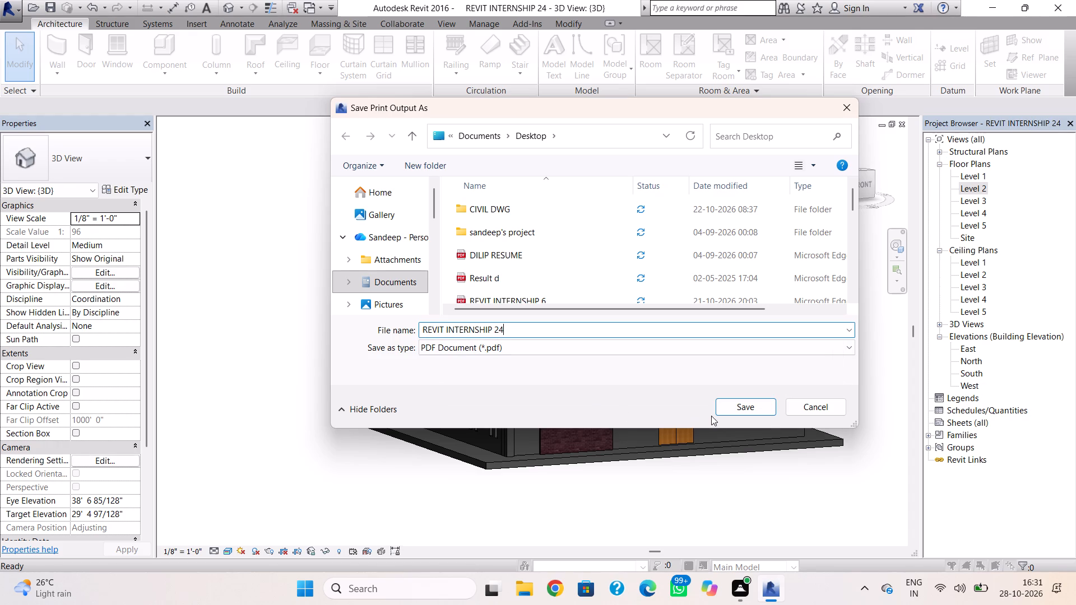
left_click(739, 408)
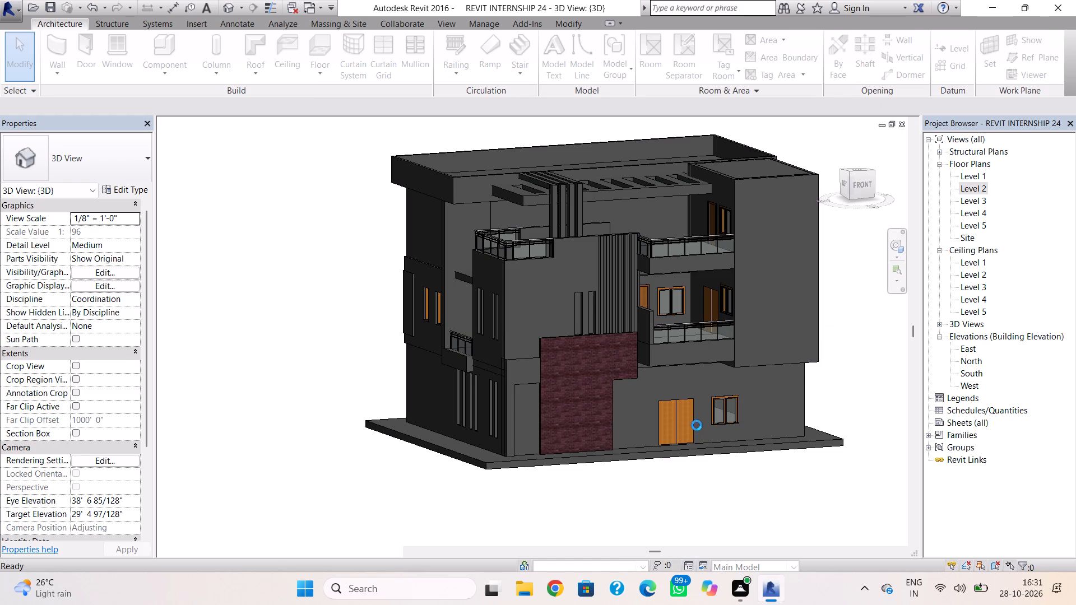